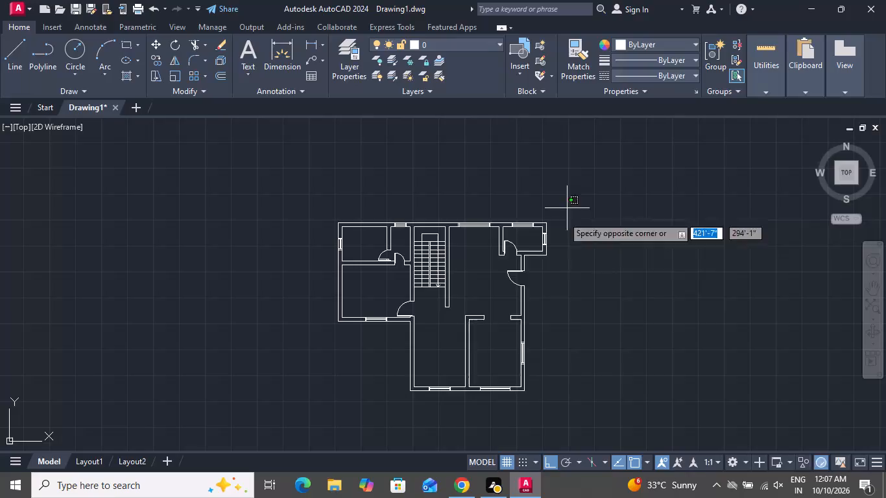
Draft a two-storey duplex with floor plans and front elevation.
Select the entire existing floor plan and delete it from the drawing.
left_click(312, 401)
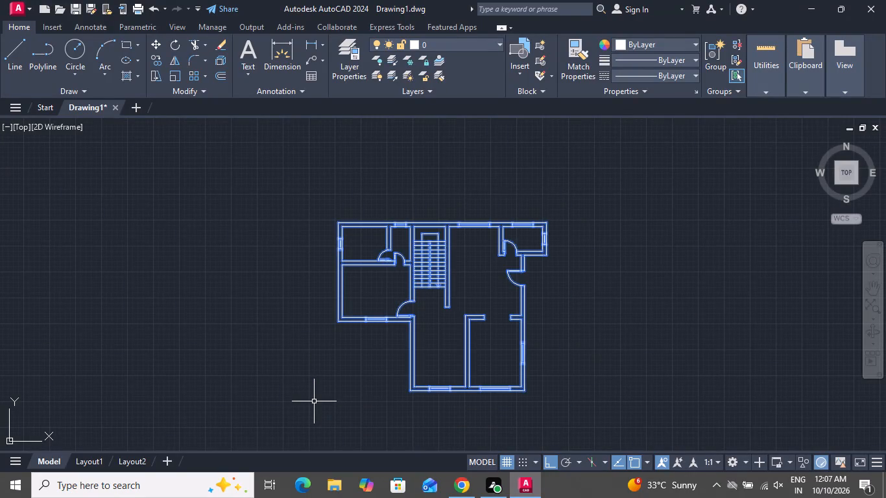
key("Delete")
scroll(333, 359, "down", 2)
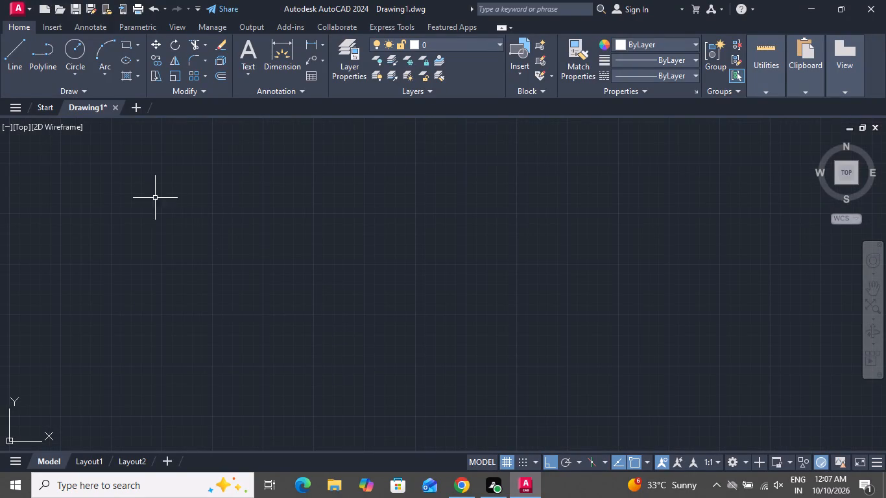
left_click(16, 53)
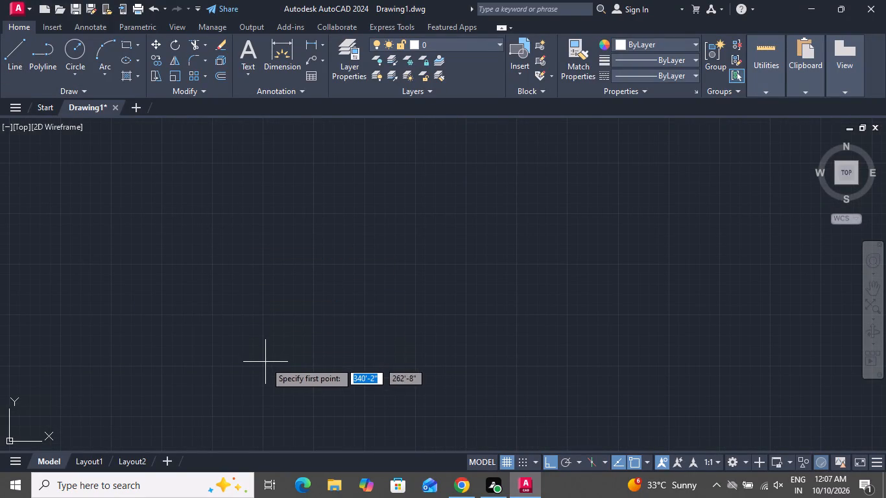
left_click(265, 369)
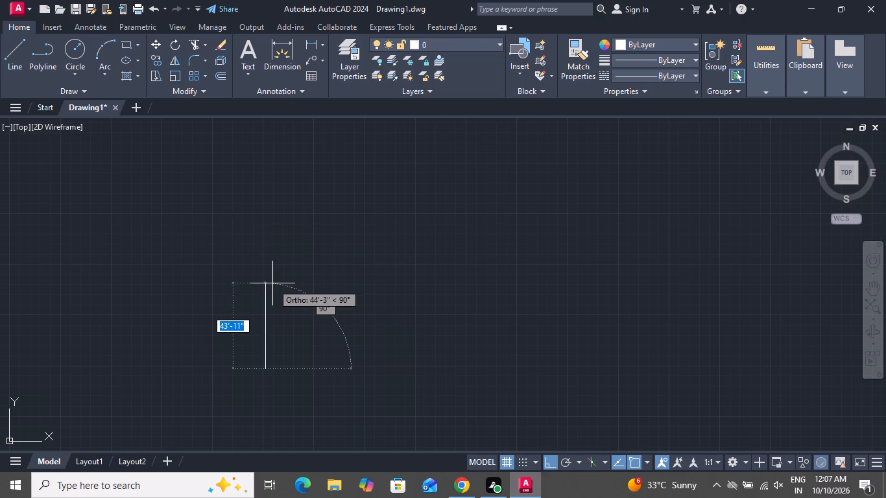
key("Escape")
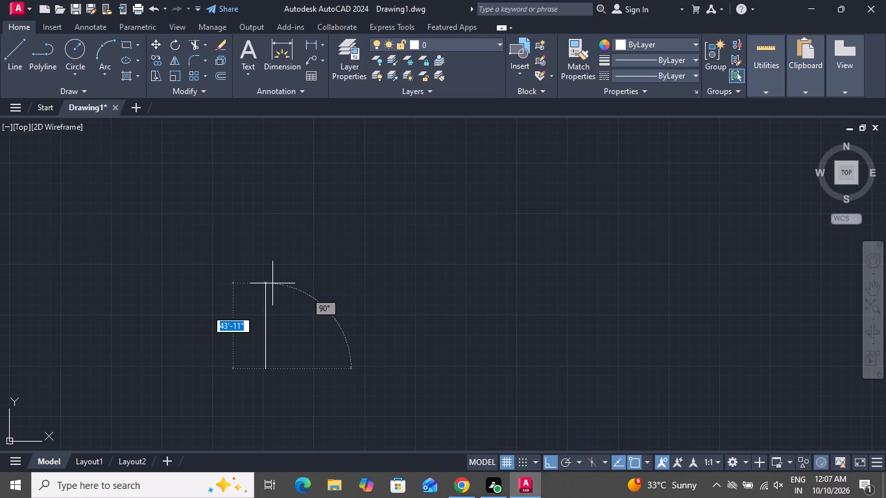
Draw a 33'8" vertical line upward and continue it with a 30'10" horizontal line to the left.
left_click(19, 62)
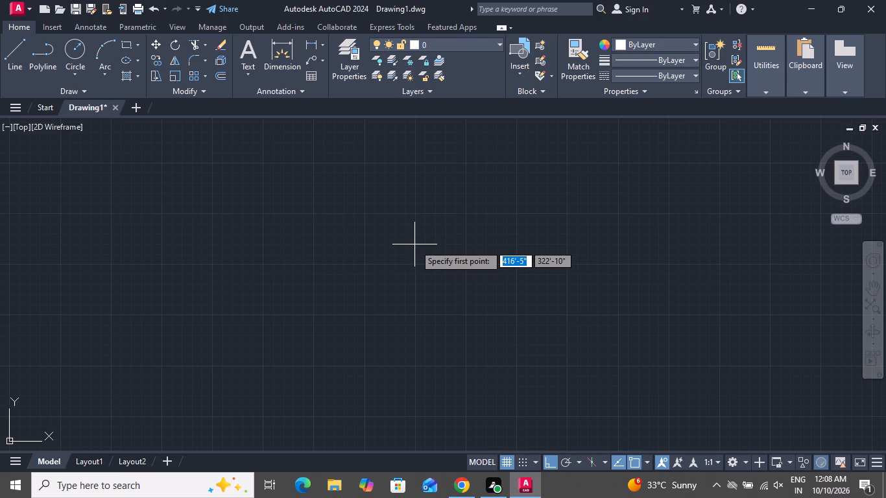
left_click(529, 294)
type("33")
key("apostrophe")
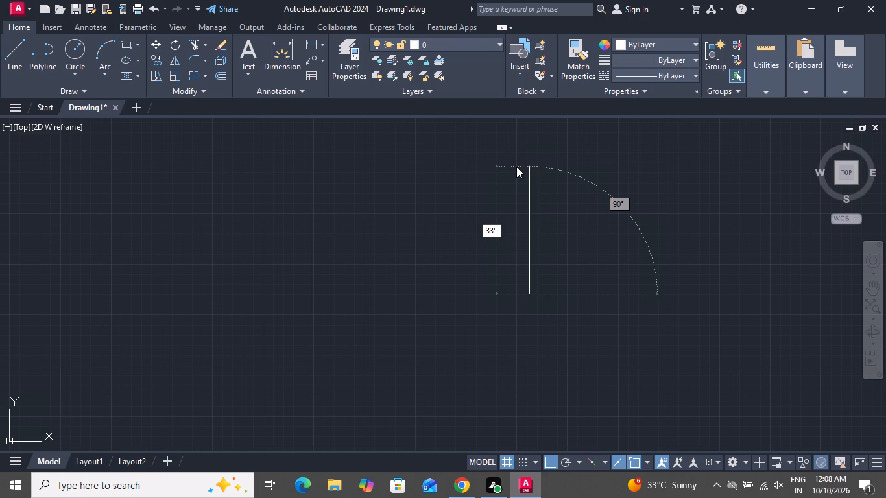
key("8")
key("shift+quotedbl")
key("Return")
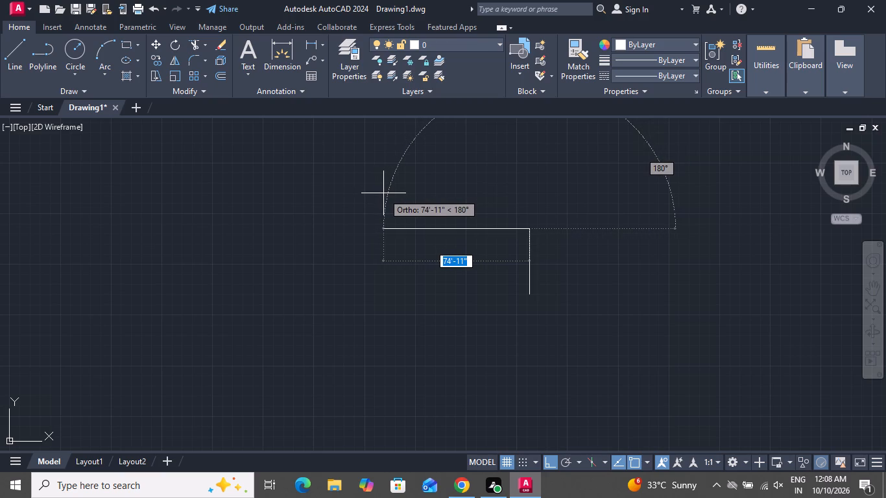
type("30'")
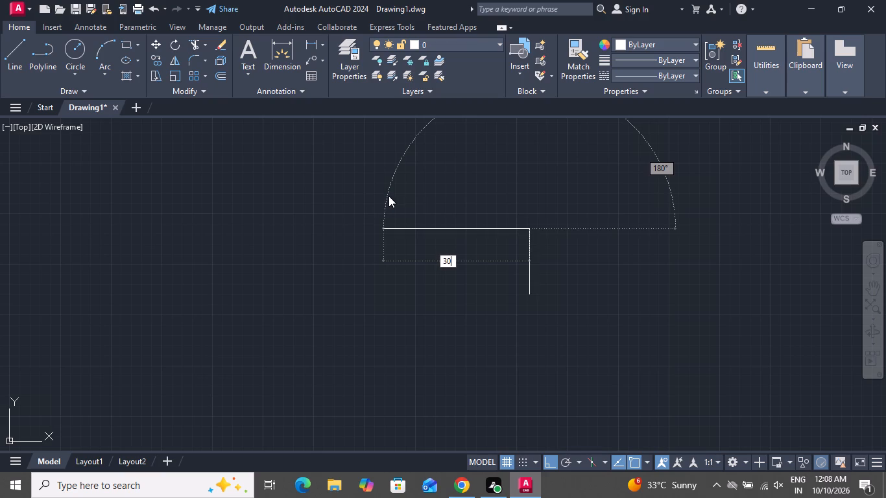
key("1")
key("0")
key("shift+quotedbl")
key("Return")
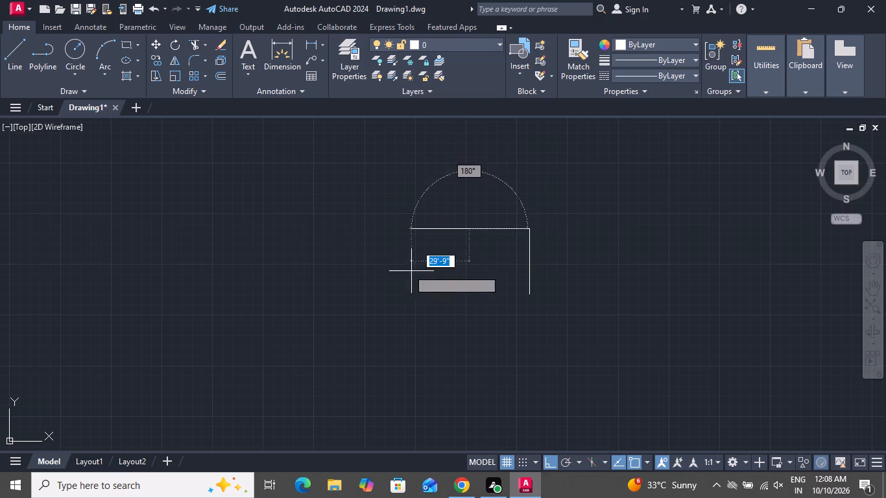
Complete the rectangular outline with a 33'8" line downward and a 30'10" line back to the starting point.
scroll(433, 281, "up", 2)
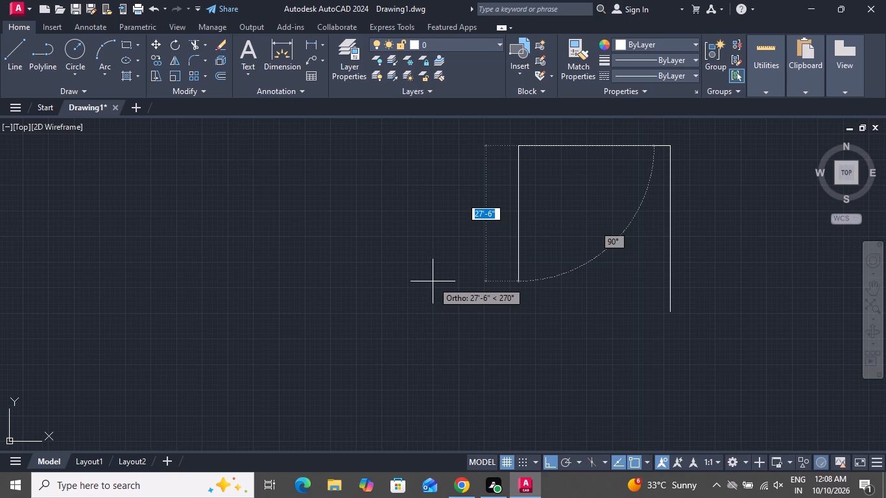
type("33")
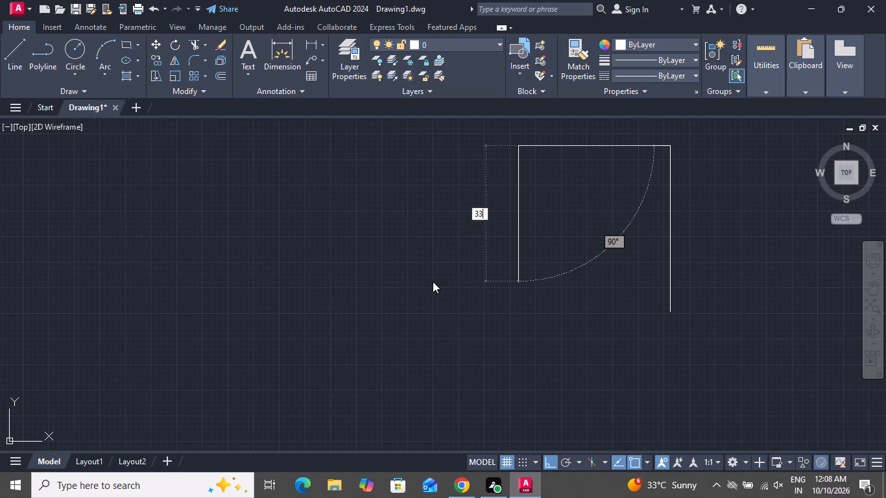
key("apostrophe")
key("8")
key("shift+quotedbl")
key("Return")
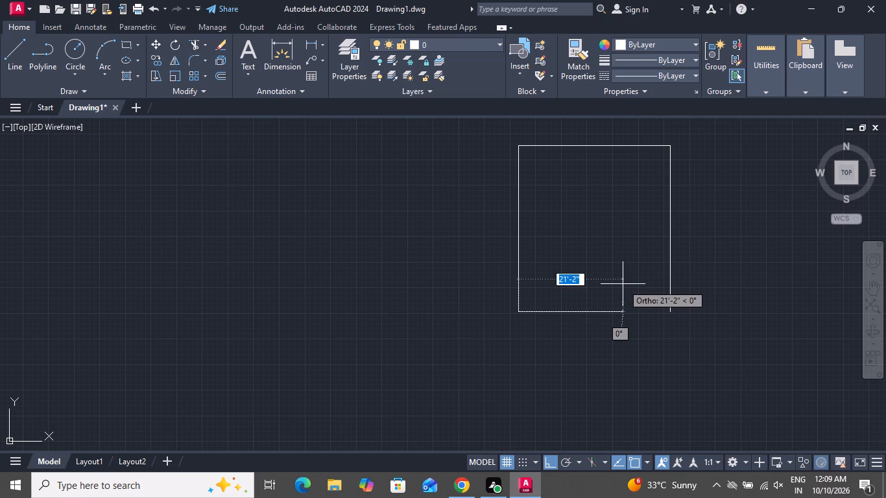
key("3")
type("0'")
key("1")
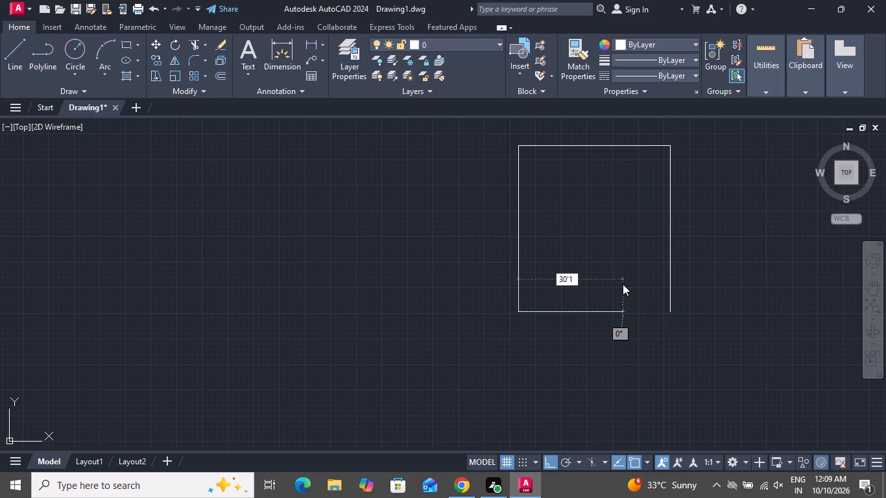
key("0")
key("shift+quotedbl")
key("Return")
right_click(590, 229)
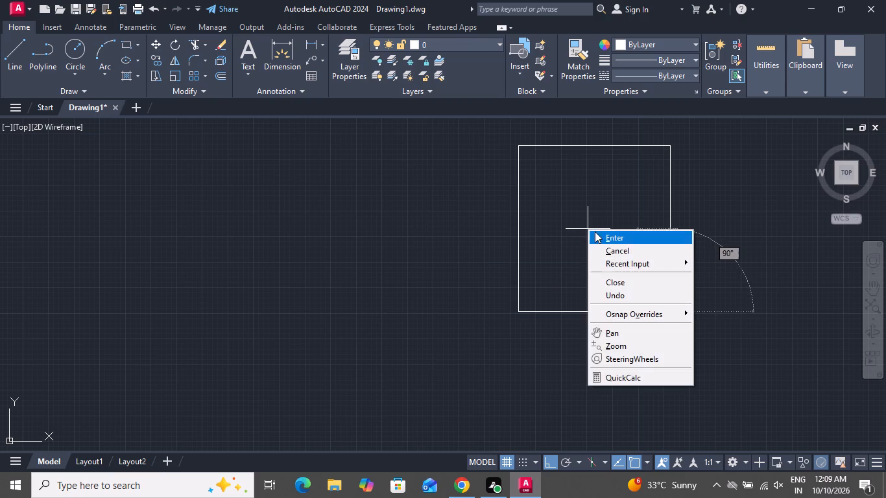
left_click(608, 255)
Offset all four sides of the rectangle 9" inward to form the outer walls.
type("o")
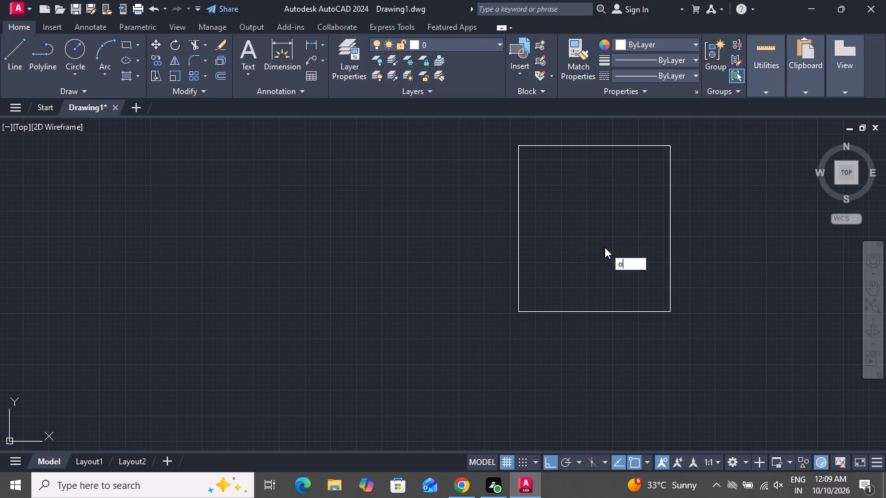
key("space")
key("9")
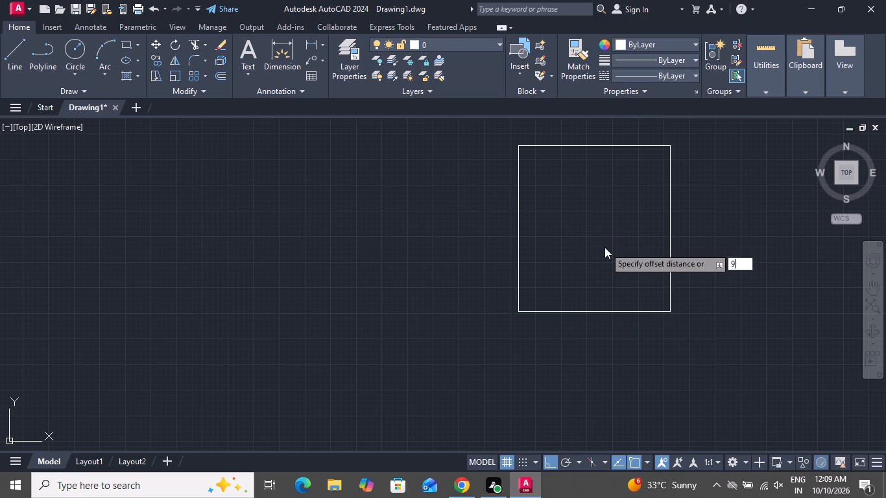
key("shift+quotedbl")
key("Return")
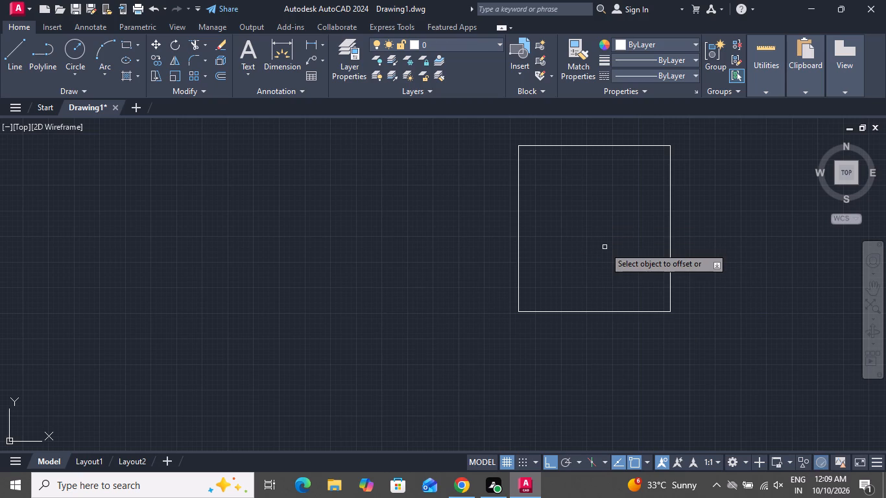
left_click(645, 147)
left_click(640, 173)
left_click(669, 176)
left_click(632, 191)
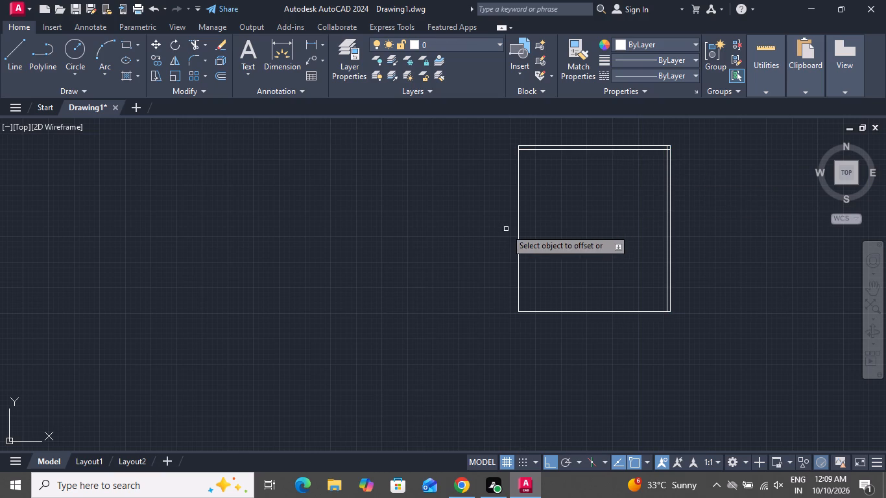
left_click(518, 226)
left_click(547, 224)
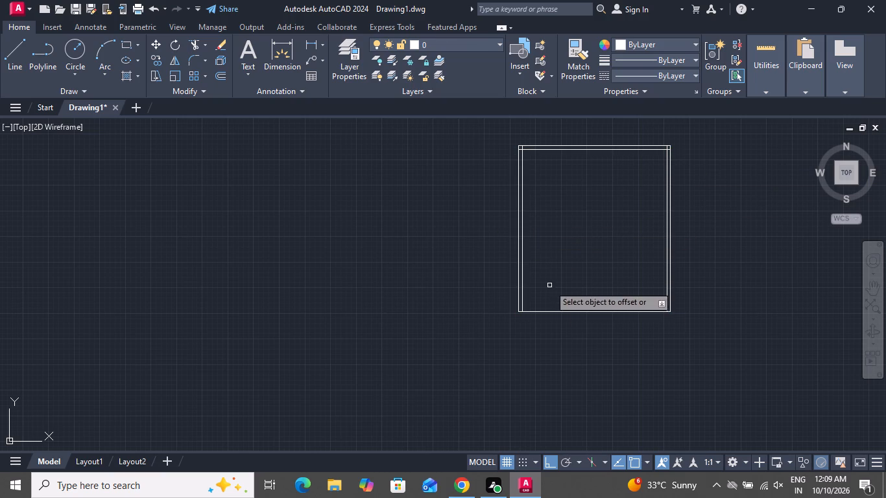
left_click(565, 313)
left_click(573, 275)
right_click(575, 274)
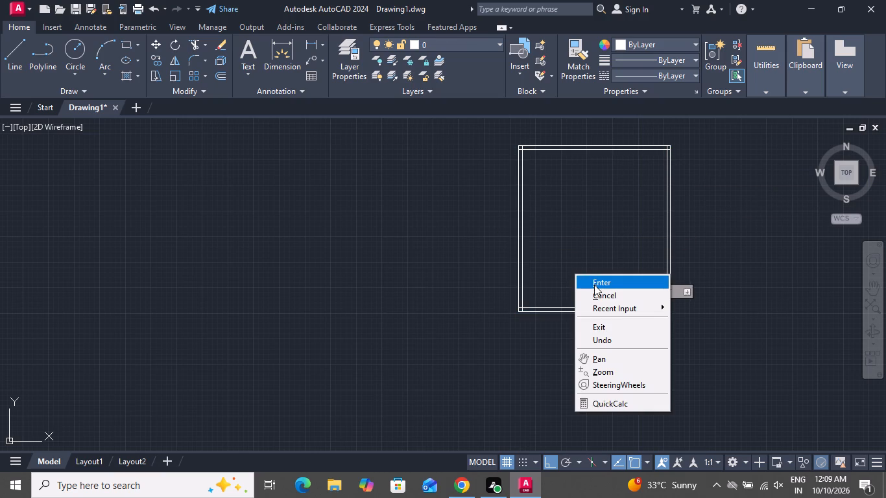
left_click(596, 290)
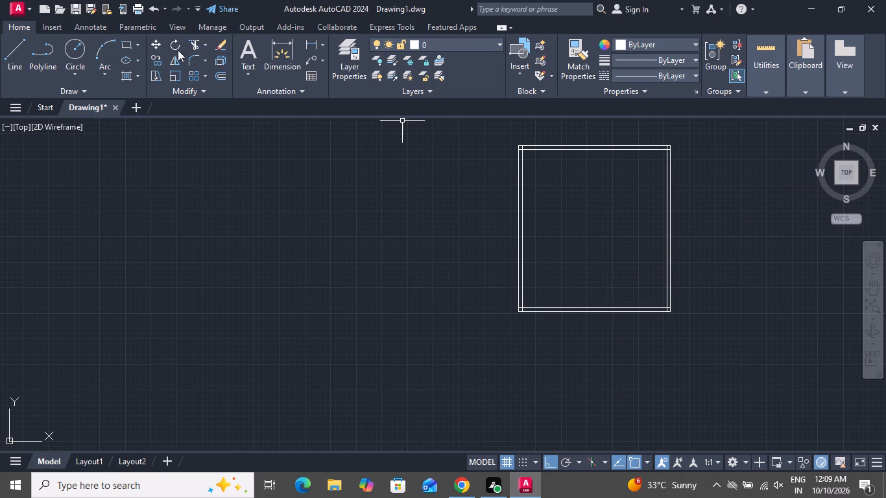
Trim the overlapping inner wall lines at the upper-left corner of the outline.
left_click(192, 43)
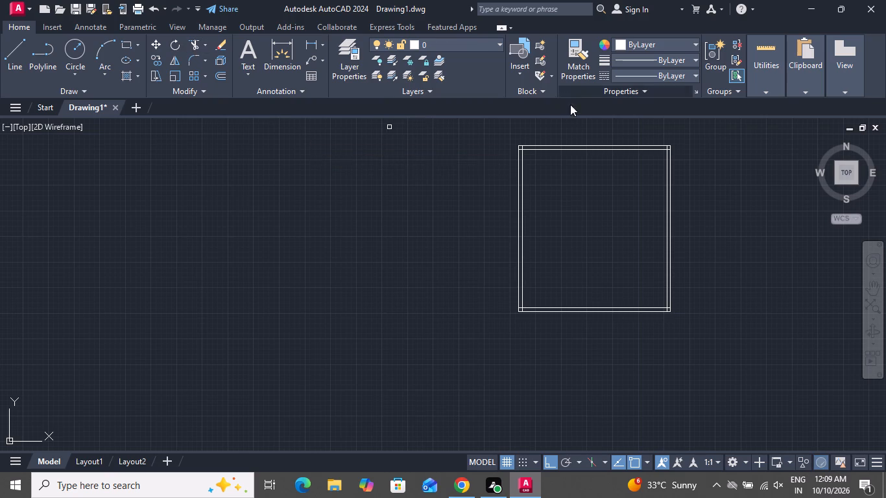
scroll(542, 124, "up", 1)
scroll(537, 123, "down", 1)
scroll(536, 141, "up", 4)
scroll(457, 132, "up", 2)
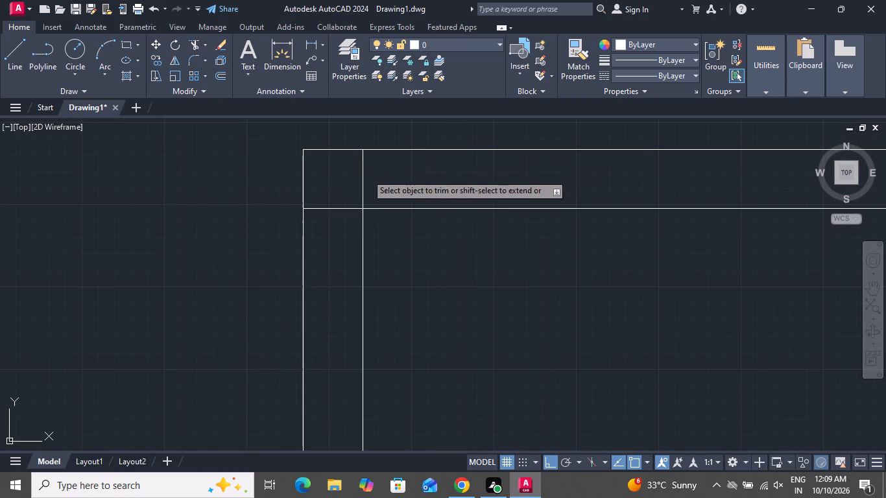
left_click(366, 174)
double_click(339, 188)
left_click(341, 264)
Trim the overlapping inner wall lines at the upper-right corner of the outline.
scroll(334, 241, "down", 2)
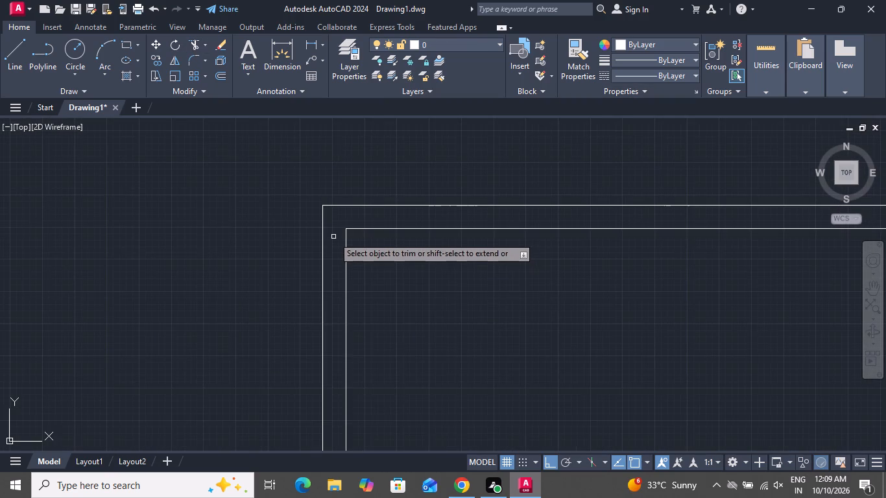
scroll(333, 230, "down", 2)
scroll(736, 239, "up", 2)
scroll(635, 228, "up", 1)
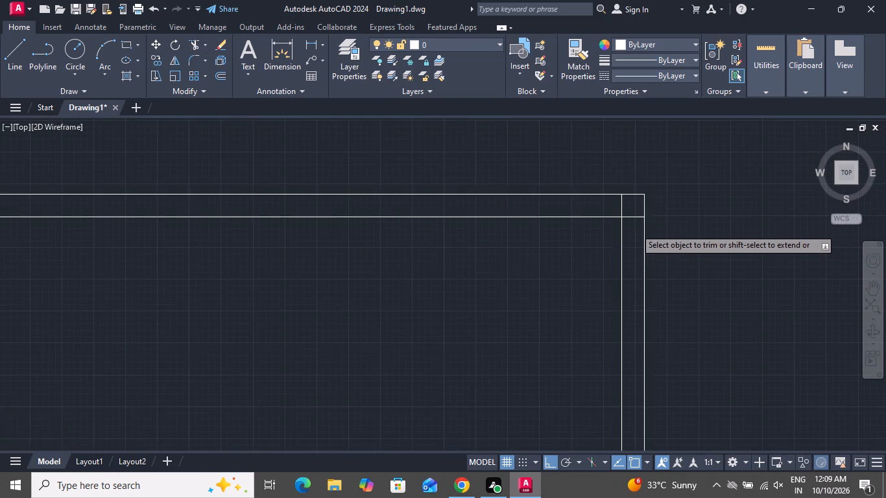
scroll(635, 228, "up", 2)
scroll(634, 228, "down", 1)
scroll(634, 228, "up", 2)
left_click(613, 207)
left_click(603, 148)
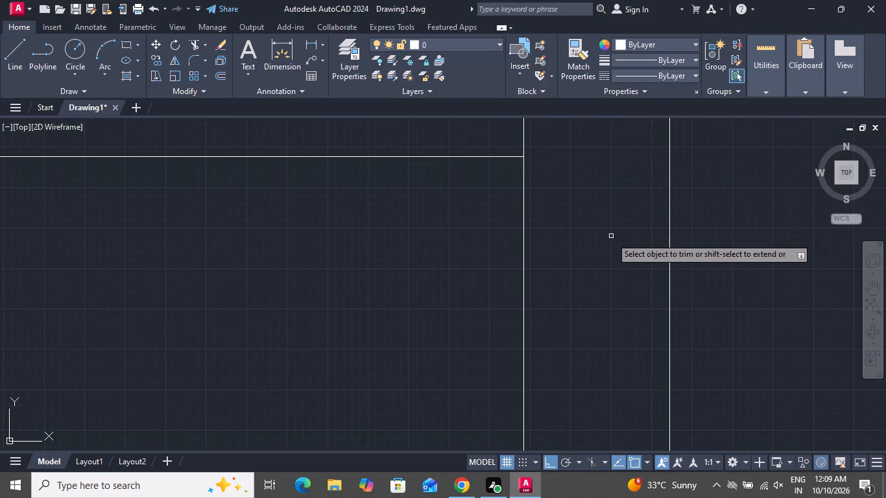
scroll(612, 246, "up", 1)
scroll(612, 247, "down", 2)
left_click_drag(587, 152, 576, 147)
left_click(499, 135)
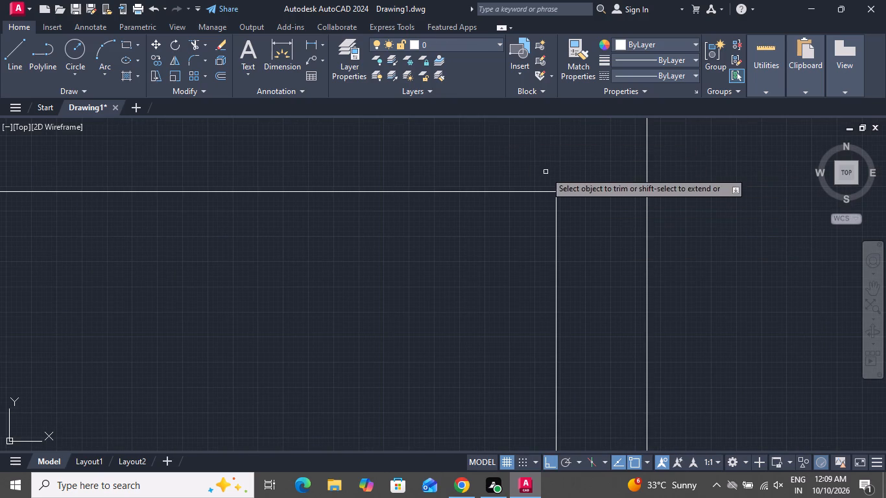
Trim the overlapping inner wall lines at the lower-right corner of the outline.
scroll(579, 192, "down", 5)
scroll(583, 184, "up", 1)
scroll(583, 184, "down", 3)
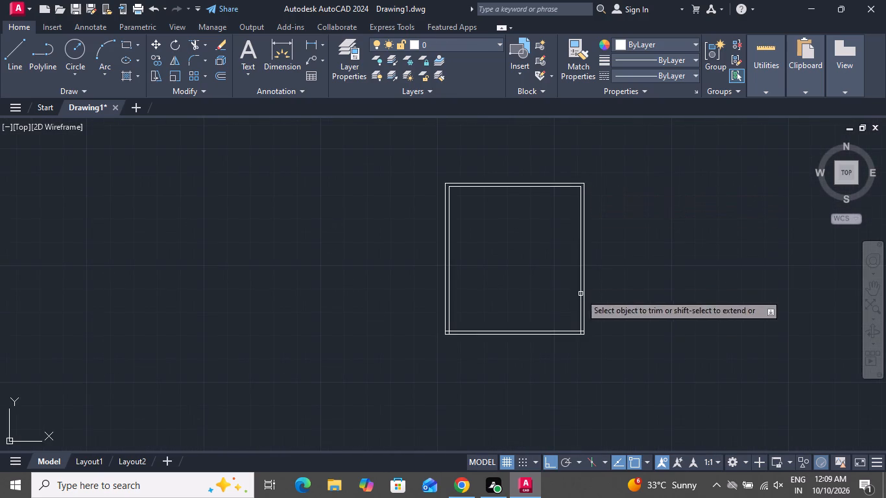
scroll(590, 329, "up", 5)
scroll(556, 353, "down", 1)
scroll(556, 353, "up", 1)
scroll(524, 334, "down", 1)
scroll(524, 334, "up", 2)
left_click(521, 257)
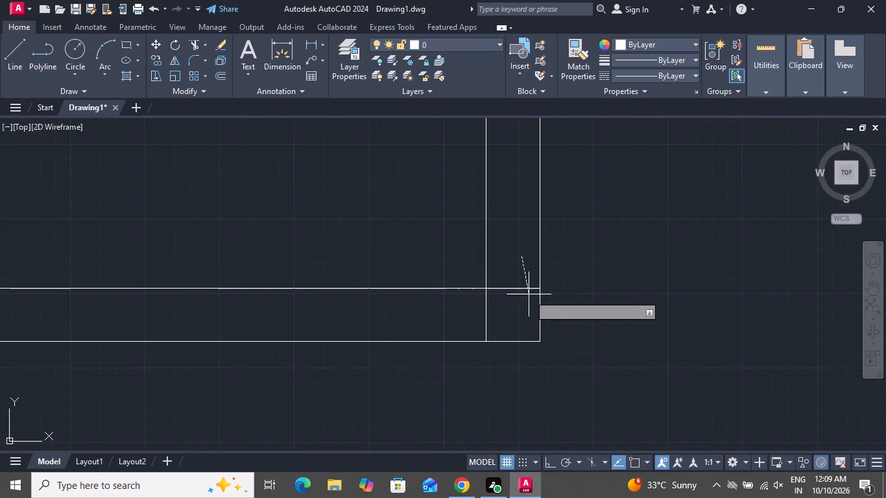
left_click(529, 307)
left_click(520, 308)
left_click(433, 324)
Trim the overlapping inner wall lines at the lower-left corner of the outline.
scroll(525, 335, "down", 2)
scroll(525, 335, "up", 1)
scroll(541, 334, "down", 1)
scroll(541, 334, "up", 1)
scroll(541, 334, "down", 1)
scroll(560, 340, "up", 1)
scroll(562, 341, "down", 1)
scroll(562, 342, "up", 1)
scroll(562, 342, "down", 1)
scroll(562, 349, "up", 1)
scroll(562, 349, "down", 3)
scroll(567, 357, "up", 1)
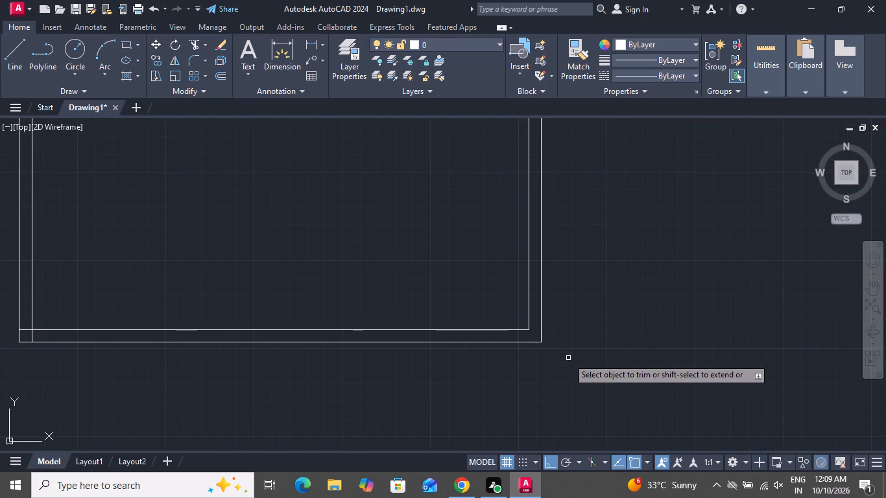
scroll(15, 337, "up", 5)
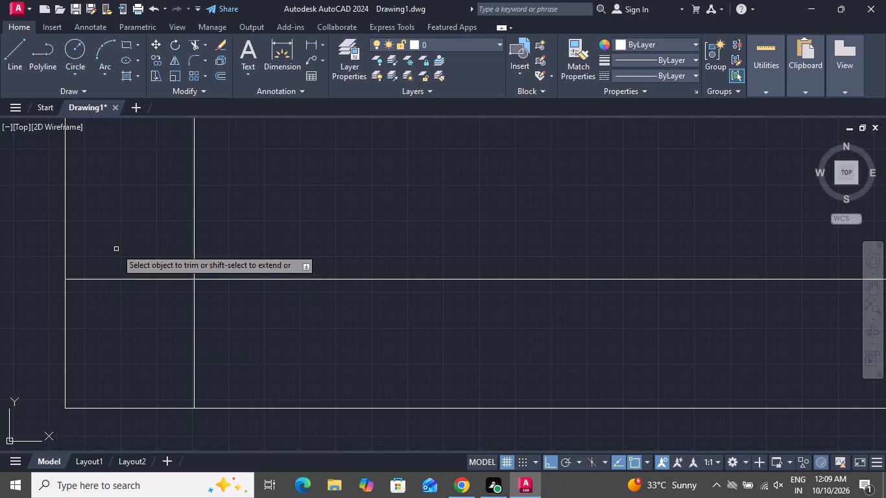
left_click(118, 244)
left_click(119, 340)
left_click(126, 338)
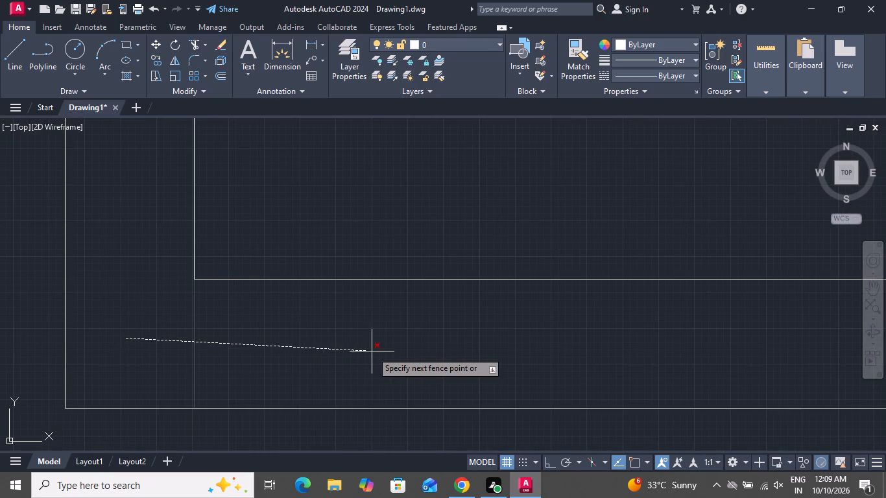
left_click(372, 351)
right_click(354, 322)
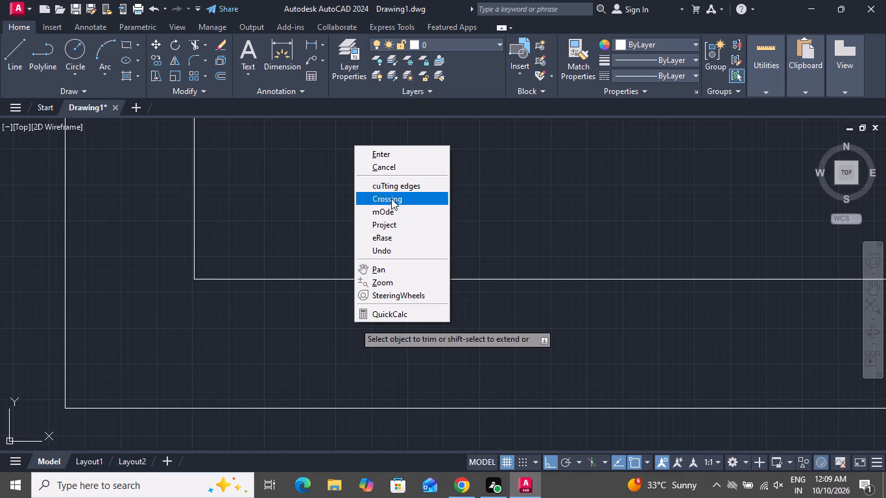
left_click(388, 169)
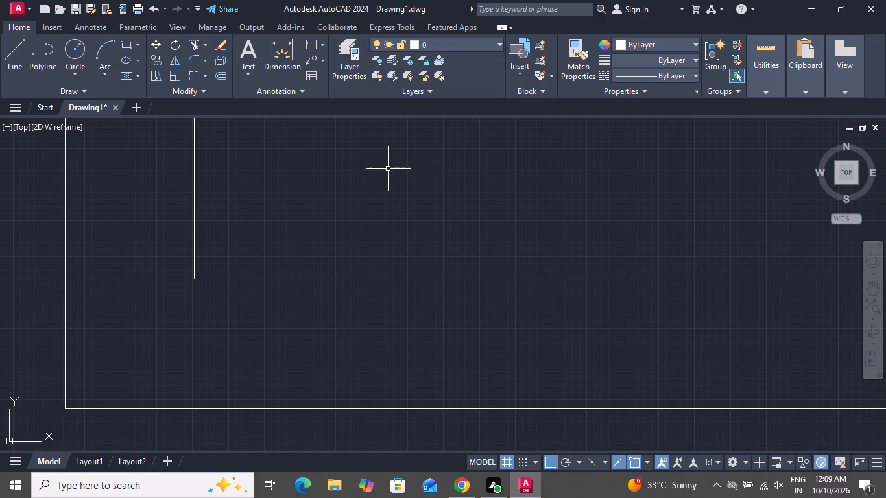
Offset the right inner wall line 12'1" to the left, and that new line a further 9" left, forming a vertical partition.
key("o")
key("space")
type("t")
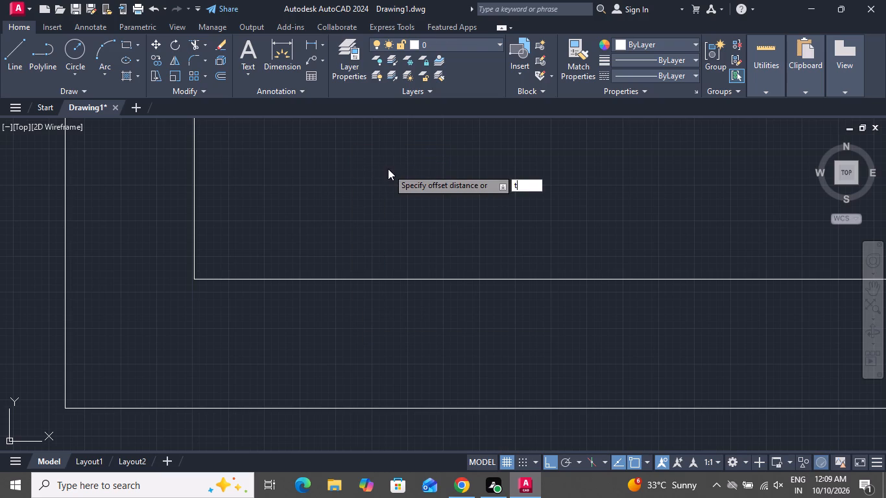
key("space")
scroll(413, 234, "up", 1)
scroll(413, 234, "down", 3)
scroll(413, 239, "up", 1)
scroll(413, 243, "down", 3)
scroll(434, 276, "up", 1)
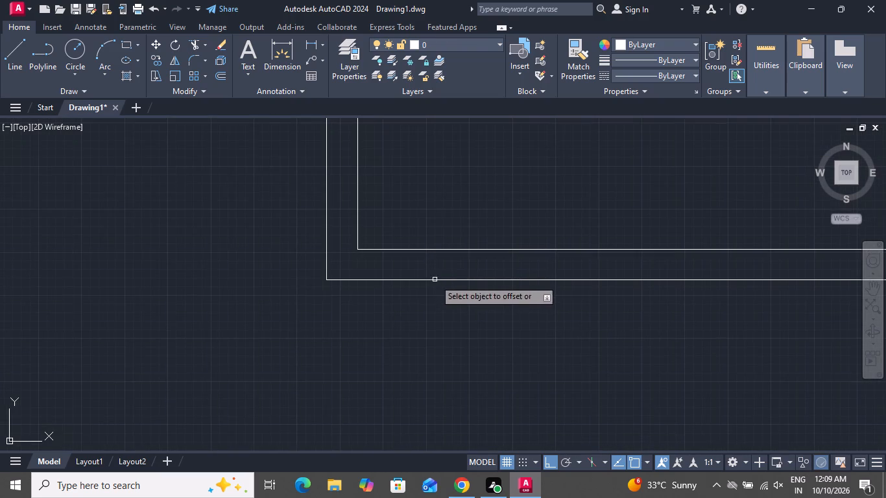
scroll(427, 303, "down", 7)
scroll(400, 340, "up", 1)
scroll(400, 340, "down", 1)
scroll(456, 291, "up", 5)
left_click(454, 247)
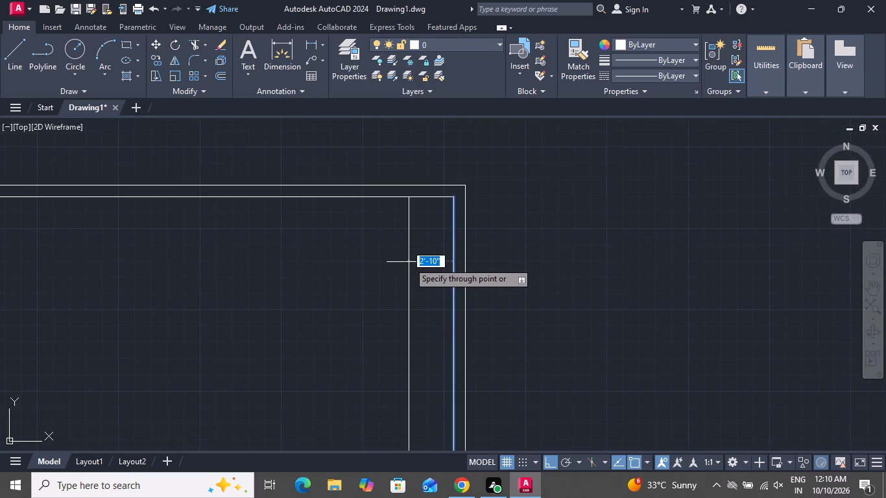
type("12")
key("apostrophe")
key("1")
key("shift+quotedbl")
key("Return")
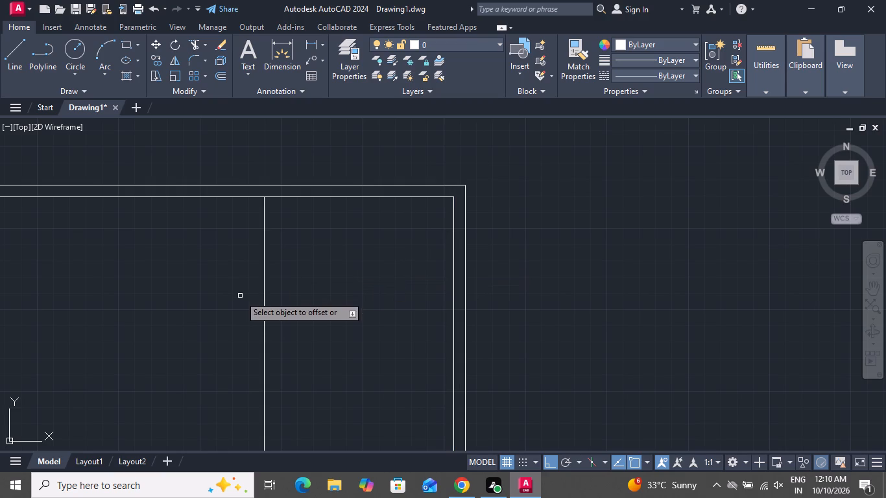
left_click(263, 300)
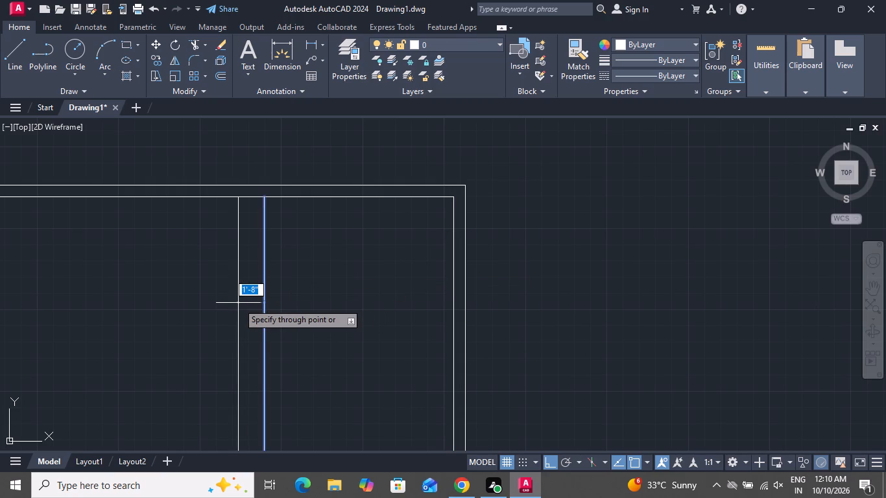
key("9")
key("shift+quotedbl")
key("Return")
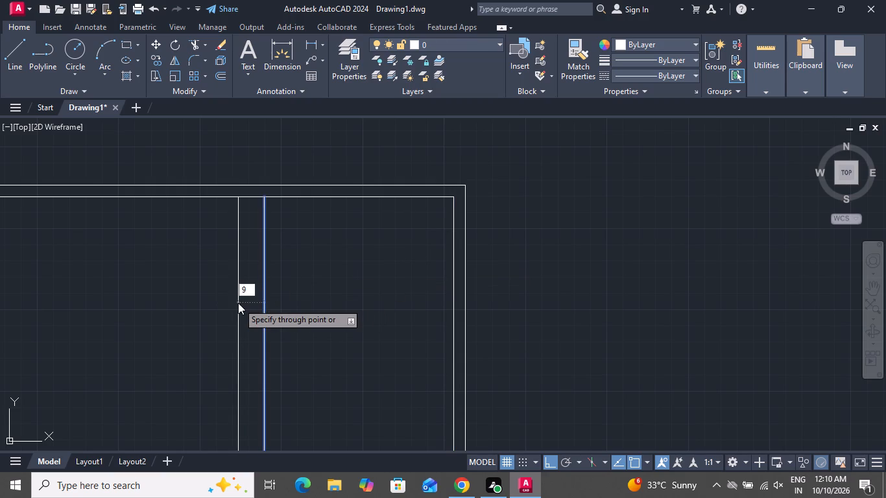
Offset the top inner wall line 19'9" downward, and that new line a further 9" down, forming a horizontal partition.
left_click(328, 196)
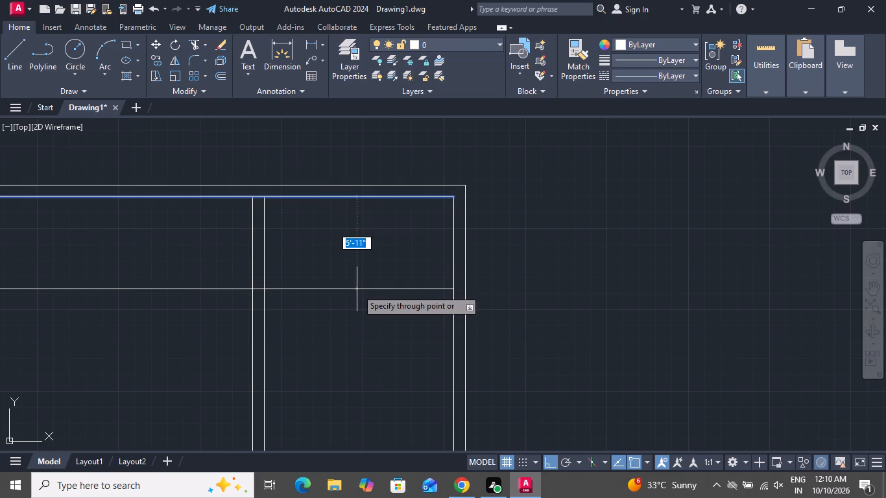
key("1")
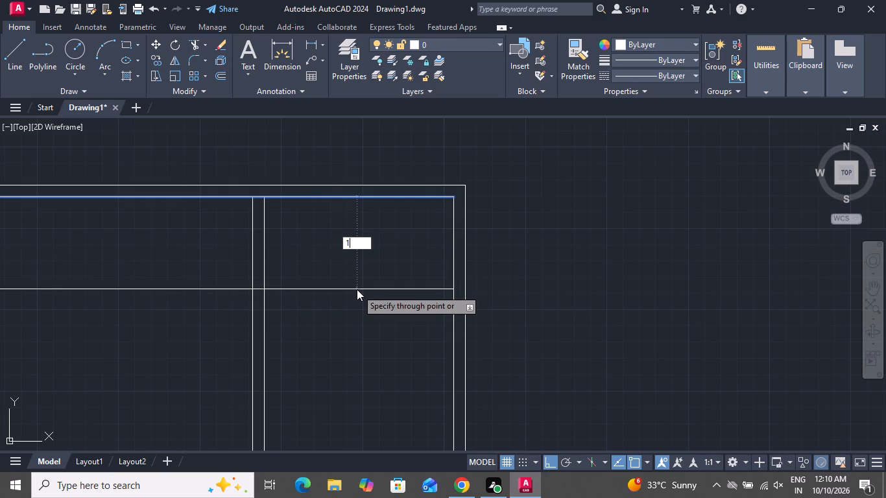
type("9'")
key("9")
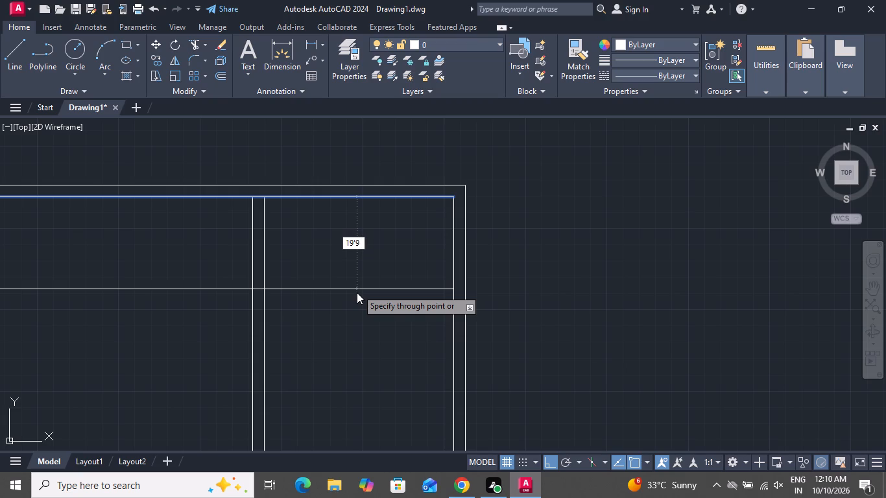
key("shift+quotedbl")
key("Return")
scroll(341, 278, "down", 3)
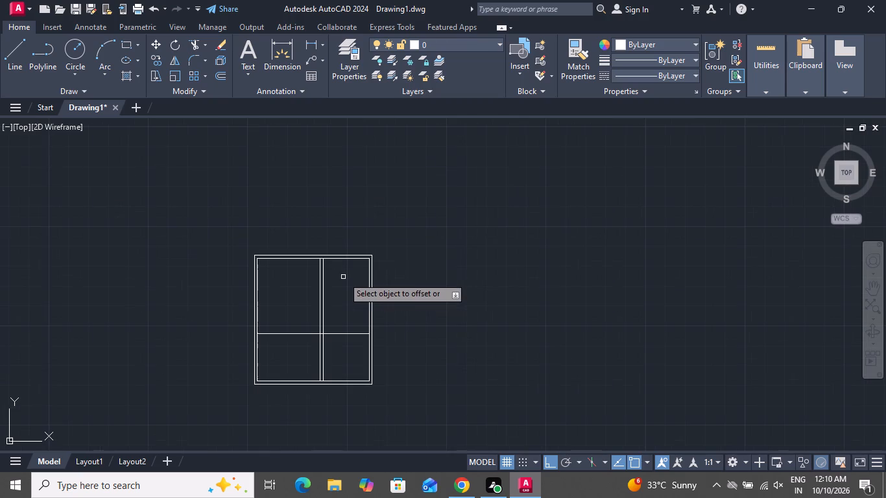
left_click(334, 334)
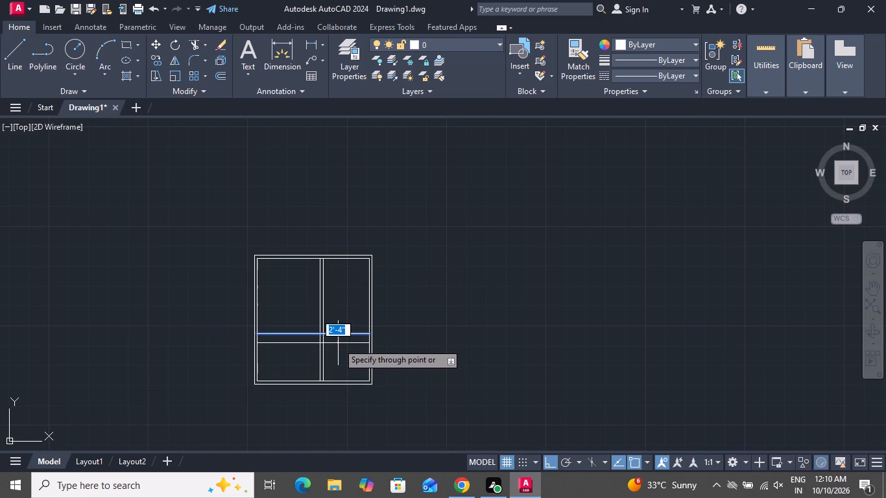
type("9\"")
key("Return")
Offset the vertical partition's left line 10'1" to the left, and that new line 9" further left, forming a second vertical partition.
scroll(321, 318, "up", 2)
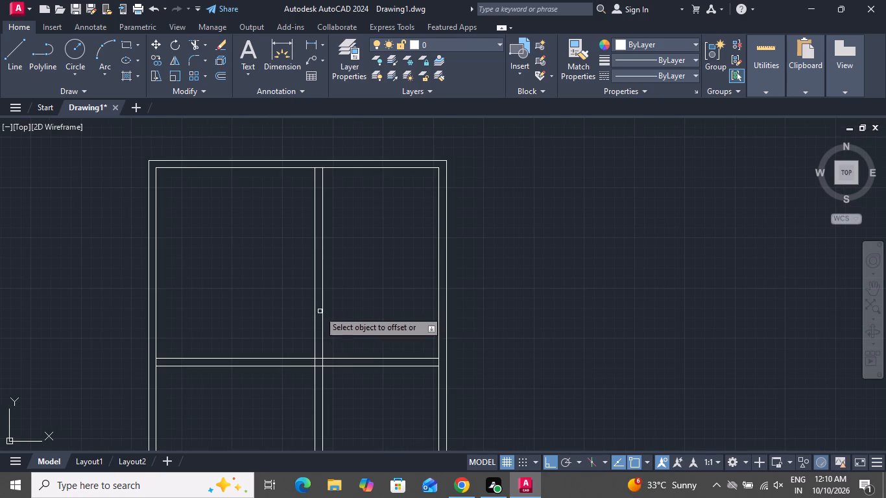
left_click(314, 307)
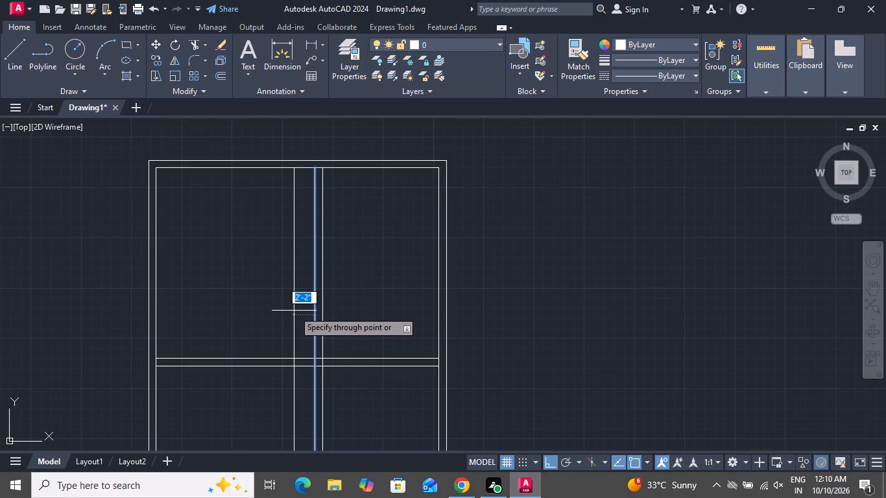
key("1")
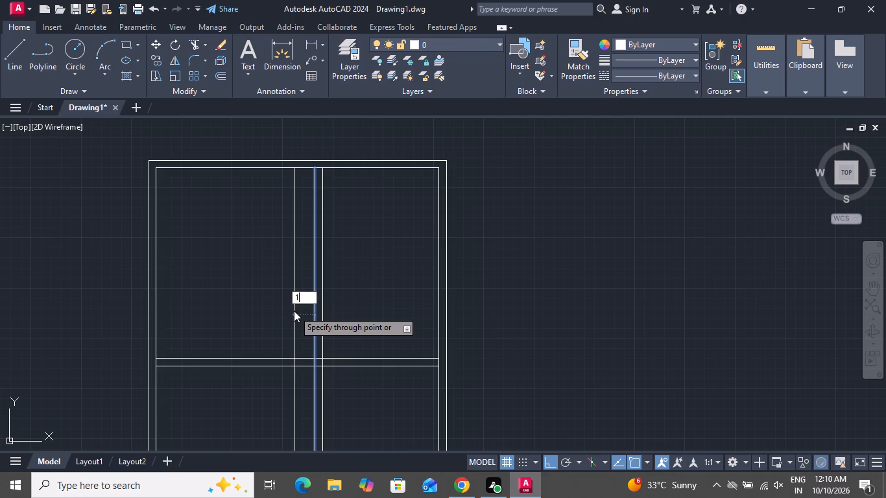
key("o")
key("BackSpace")
type("0'")
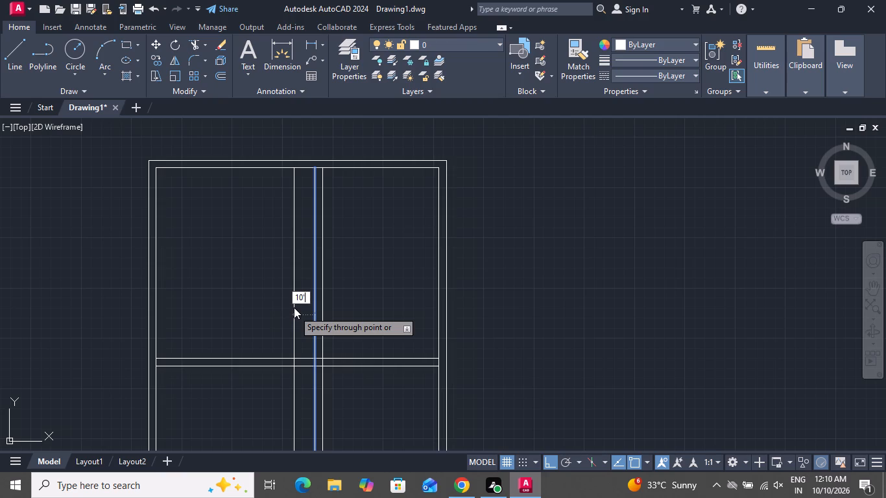
key("1")
key("shift+quotedbl")
key("Return")
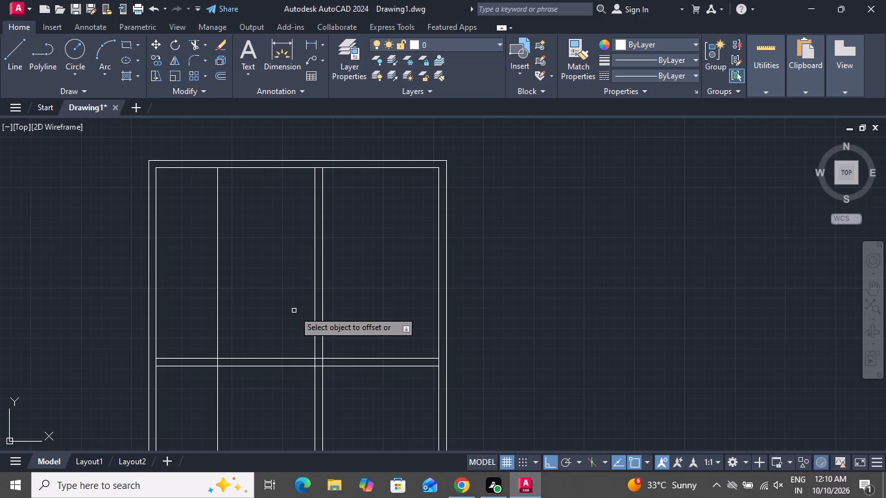
left_click(216, 337)
key("9")
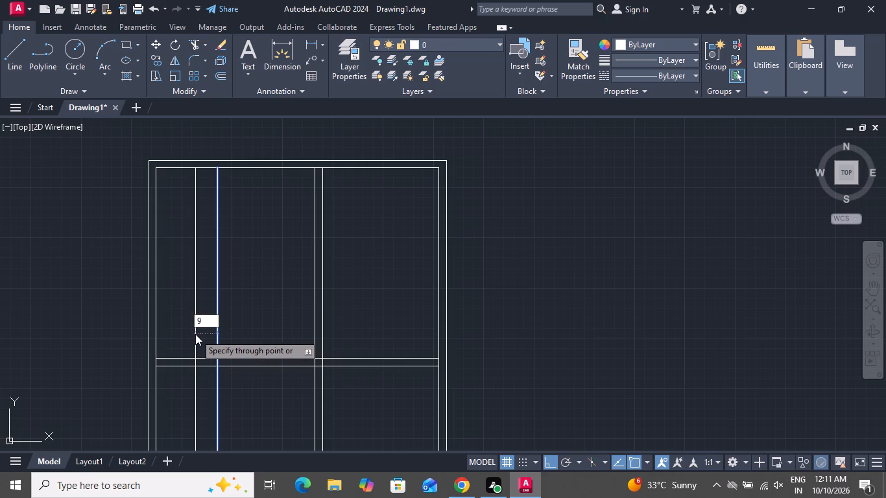
key("shift+quotedbl")
key("Return")
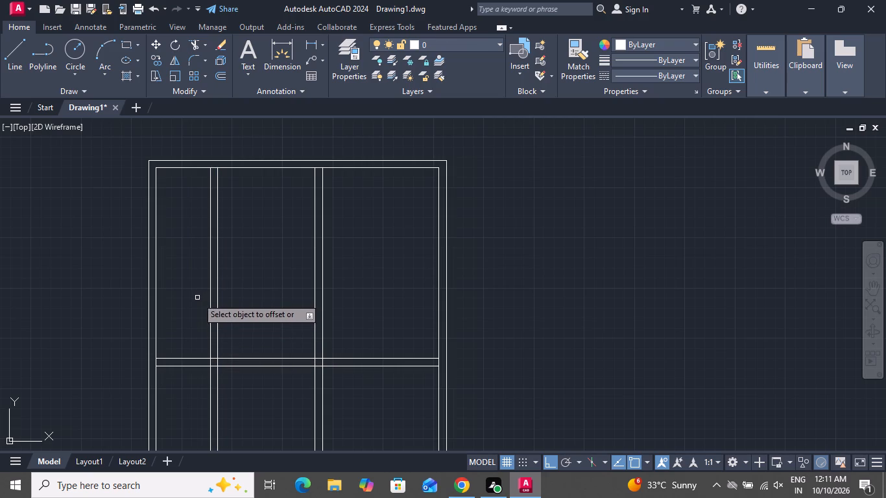
right_click(170, 267)
left_click(176, 276)
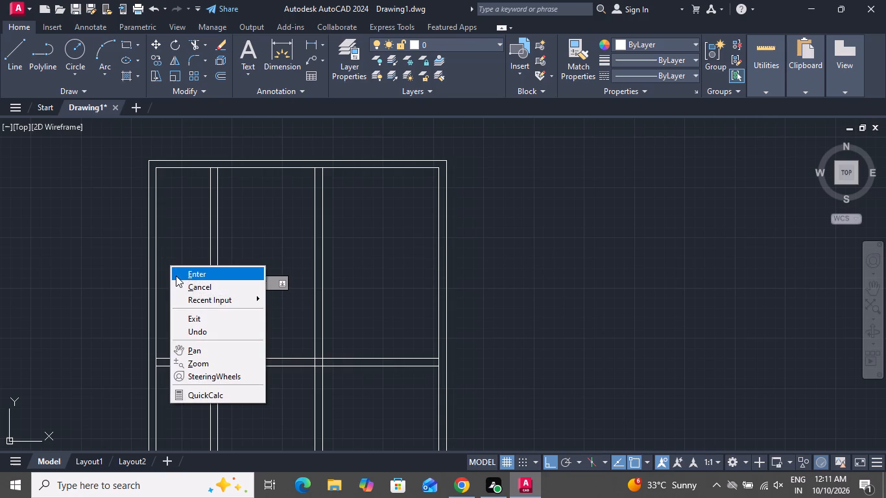
Extend the left end of the top inner wall line to the outer left wall line.
type("ex")
key("space")
key("space")
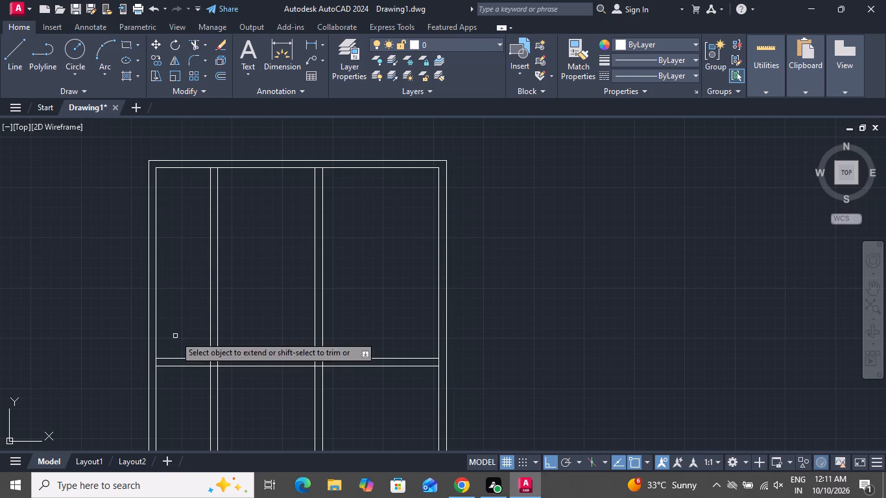
left_click(163, 169)
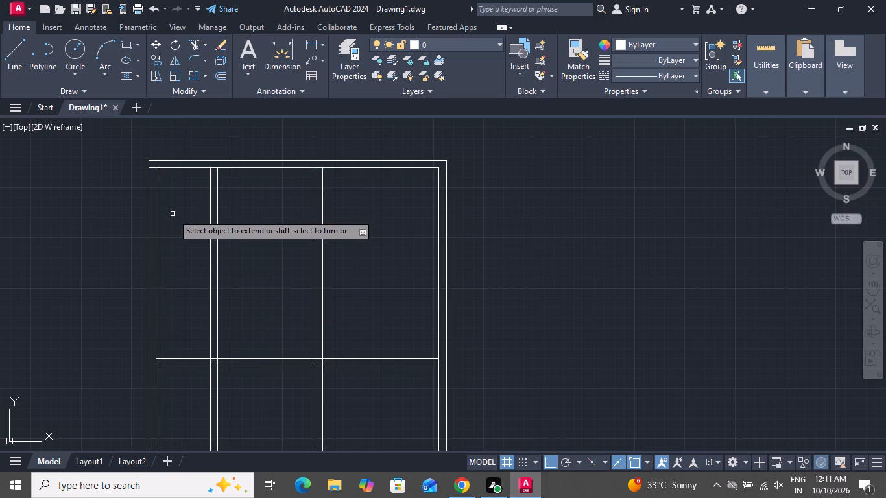
right_click(173, 214)
left_click(186, 239)
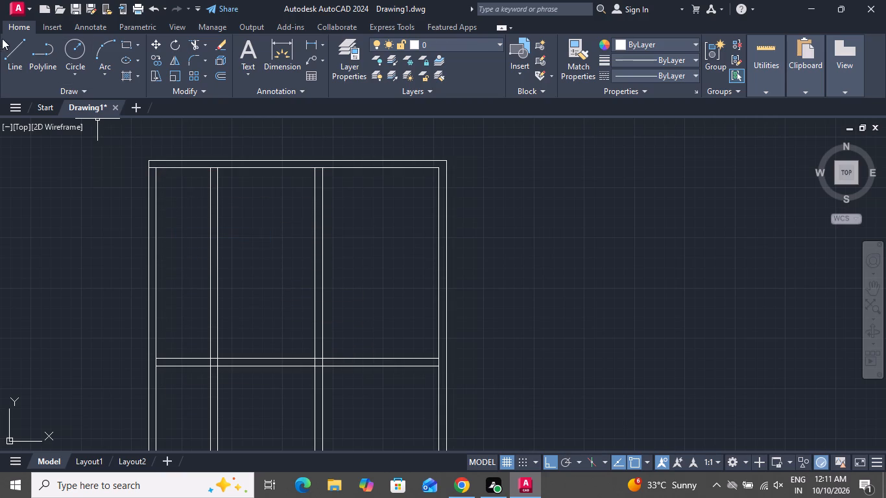
Trim away both lines of the left outer wall beneath the top wall with a fence across them.
left_click(192, 39)
left_click(163, 199)
left_click(71, 261)
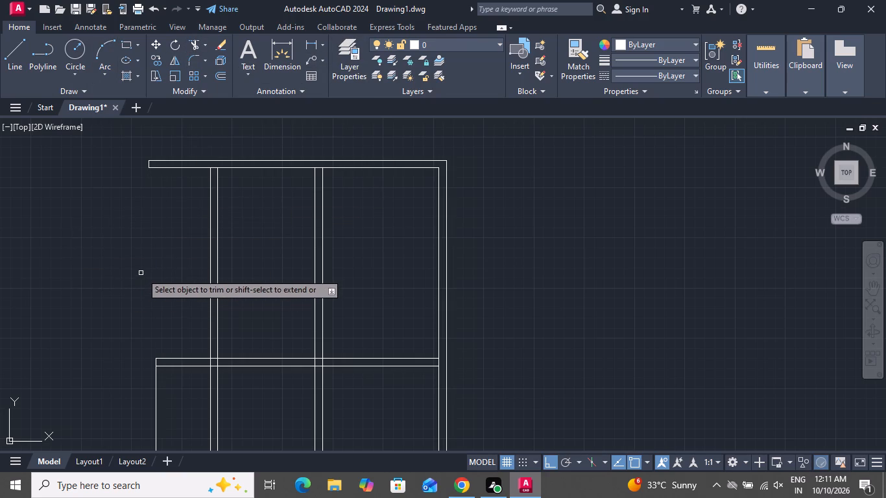
Trim the horizontal partition's lower line between the left inner wall line and the leftmost vertical partition.
left_click_drag(171, 325, 171, 348)
left_click(180, 464)
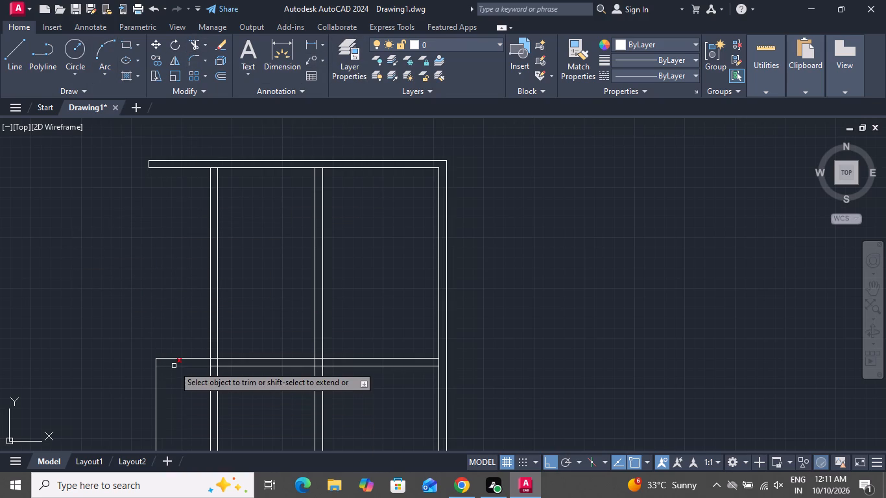
left_click(174, 366)
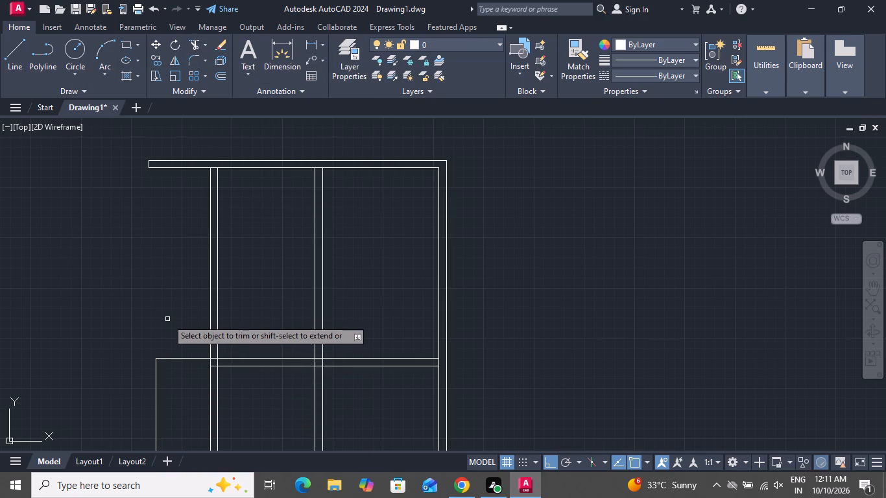
right_click(173, 260)
left_click(182, 275)
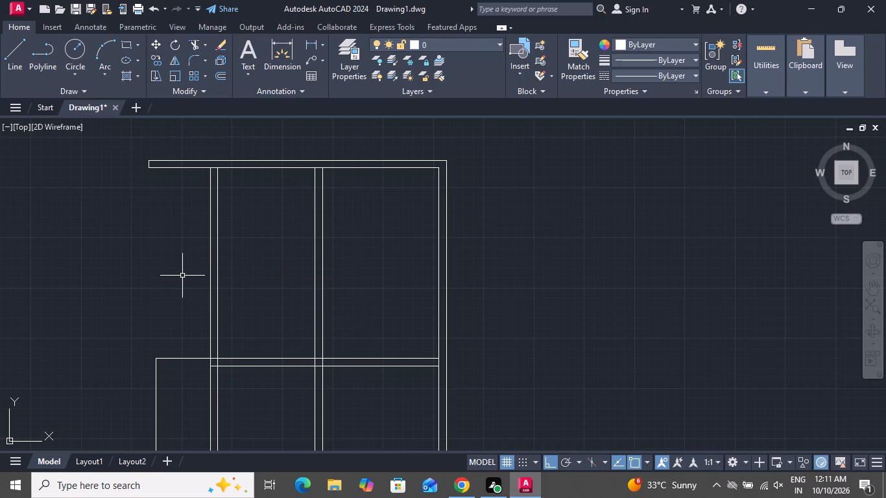
Offset the leftmost vertical partition's left line 9'6" to the left, and that new line 9" further left.
key("o")
key("space")
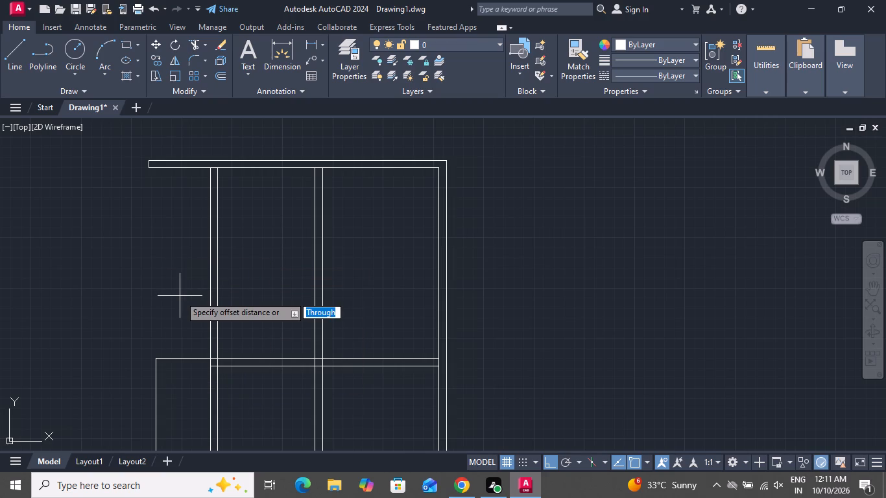
type("t")
key("space")
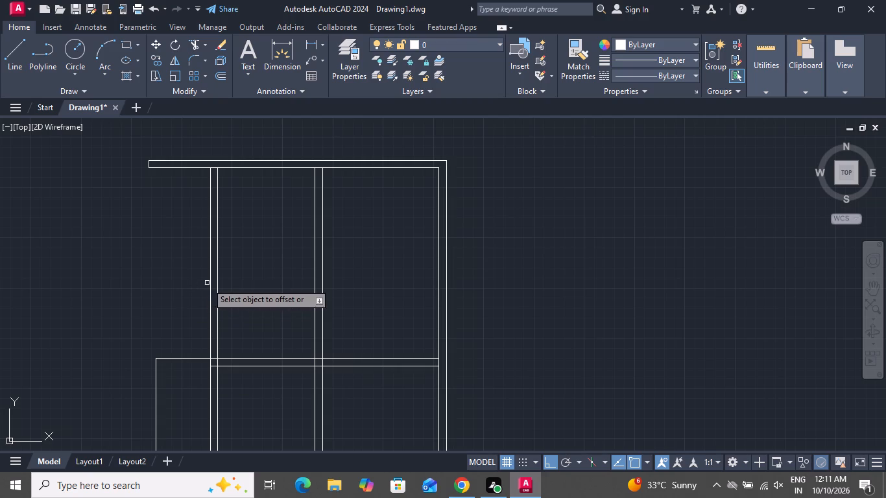
left_click(210, 283)
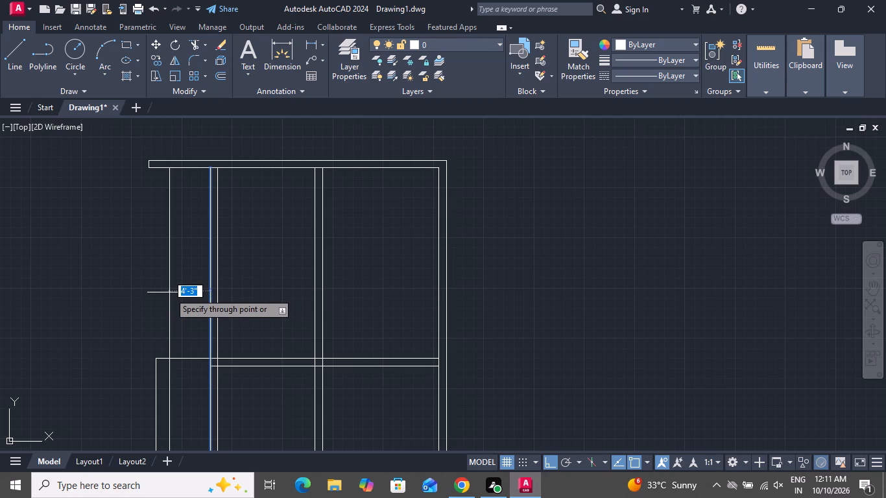
type("9'")
key("6")
key("shift+quotedbl")
key("Return")
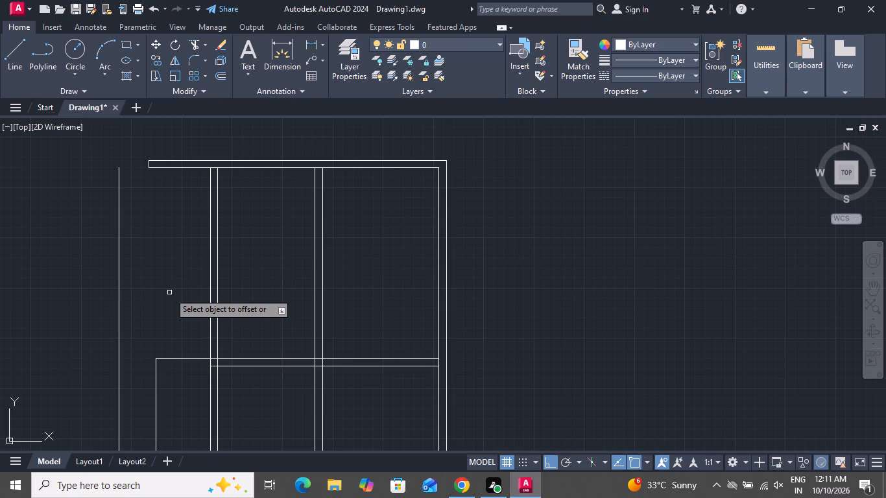
left_click(119, 294)
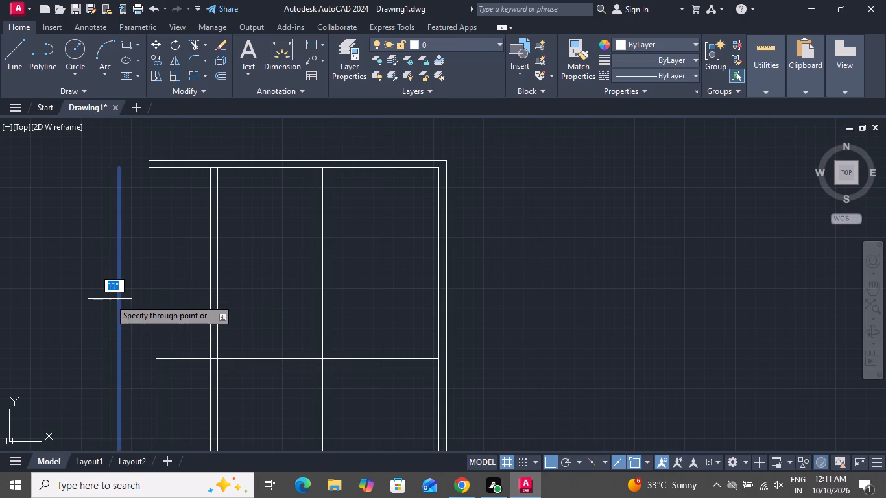
key("9")
key("shift+quotedbl")
key("Return")
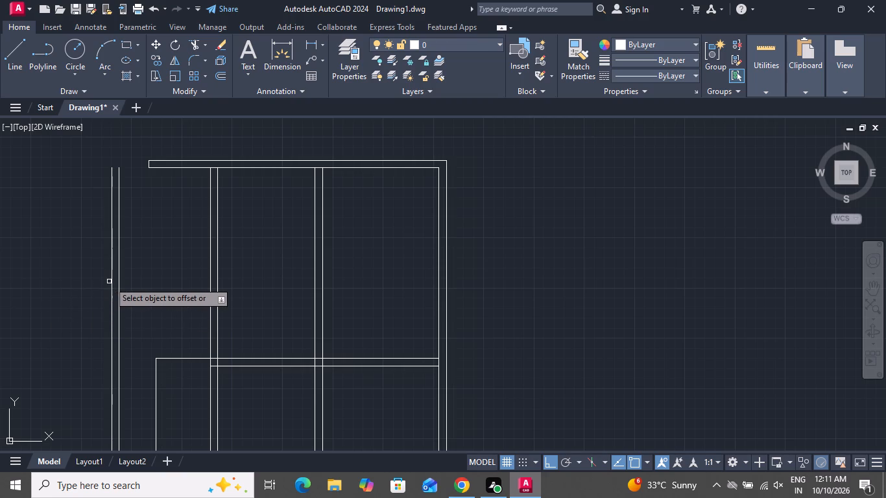
Offset the new leftmost line 15'3" to the left, and the resulting line 9" further left, forming the far-left outer wall.
left_click(111, 281)
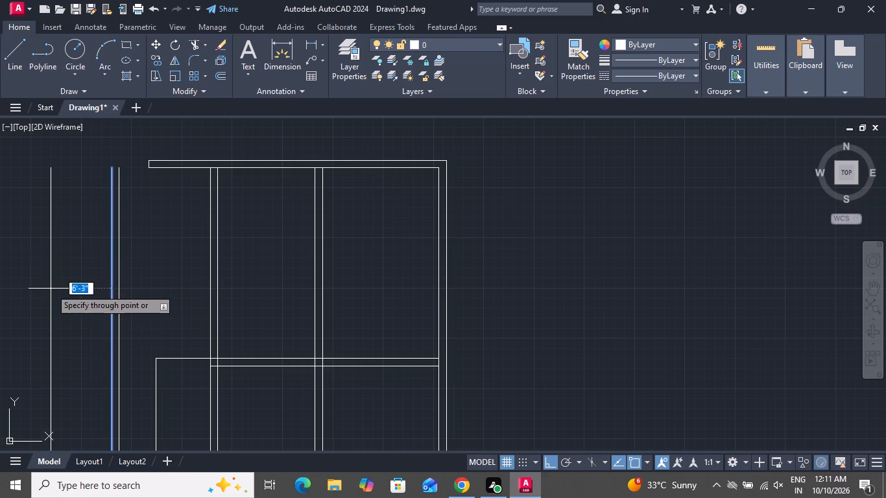
type("15")
key("apostrophe")
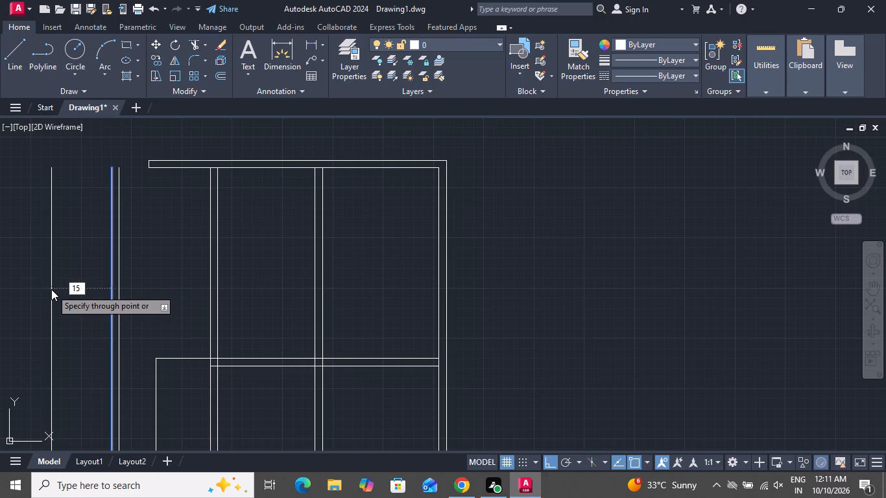
key("3")
key("shift+quotedbl")
key("Return")
scroll(178, 307, "down", 2)
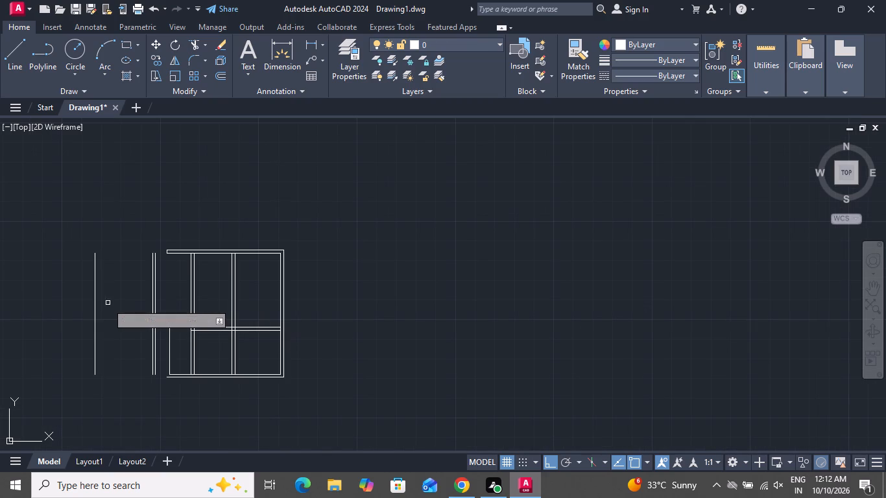
left_click(93, 304)
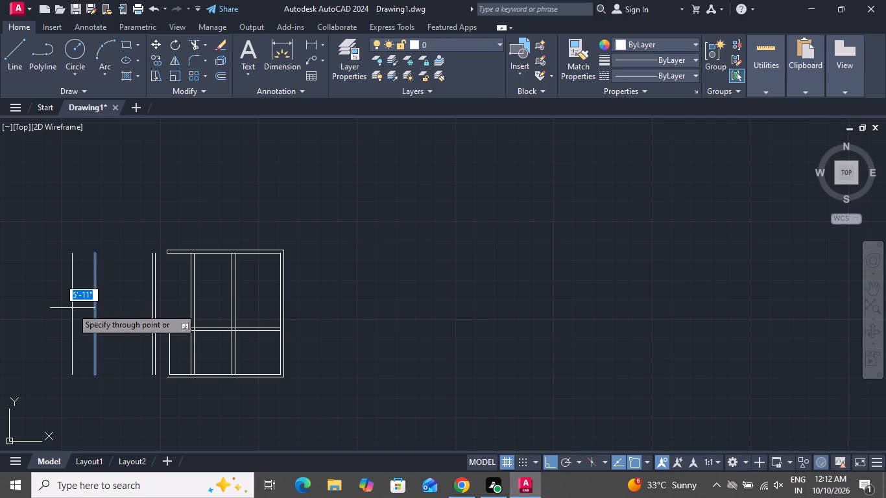
key("9")
key("shift+quotedbl")
key("Return")
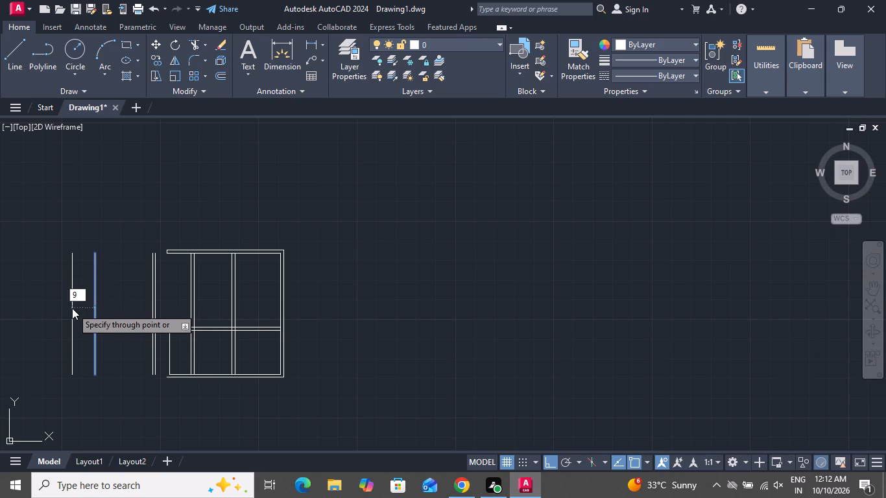
scroll(121, 276, "up", 1)
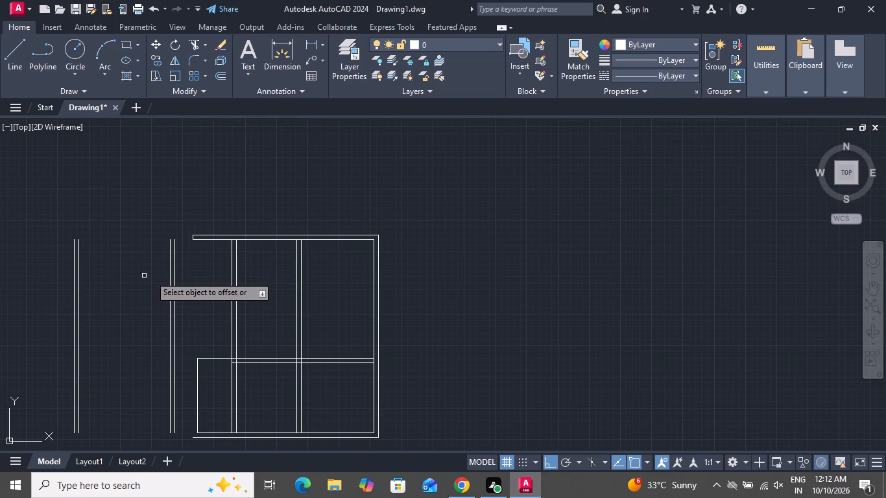
Offset the top inner wall line 10'9" downward, and that new line 9" further down, forming another horizontal partition.
left_click(215, 241)
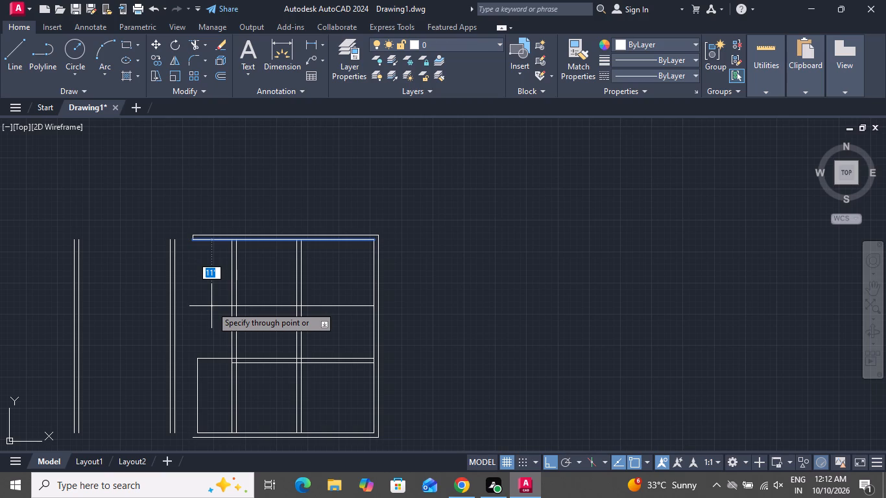
type("10'")
type("9\"")
key("Return")
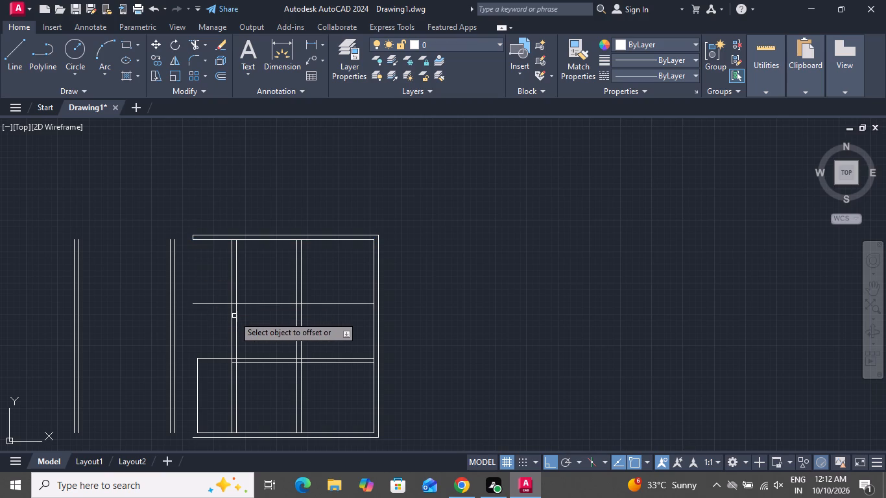
left_click(252, 305)
key("9")
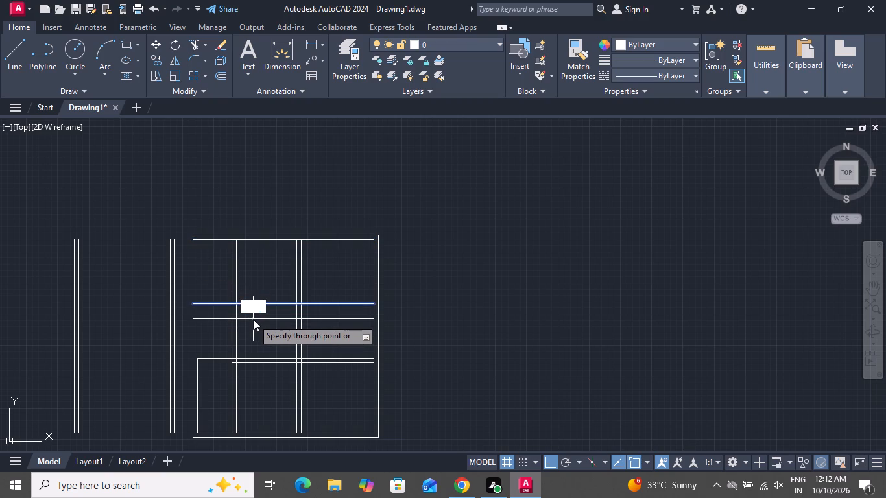
key("shift+quotedbl")
key("Return")
scroll(254, 320, "up", 1)
right_click(254, 320)
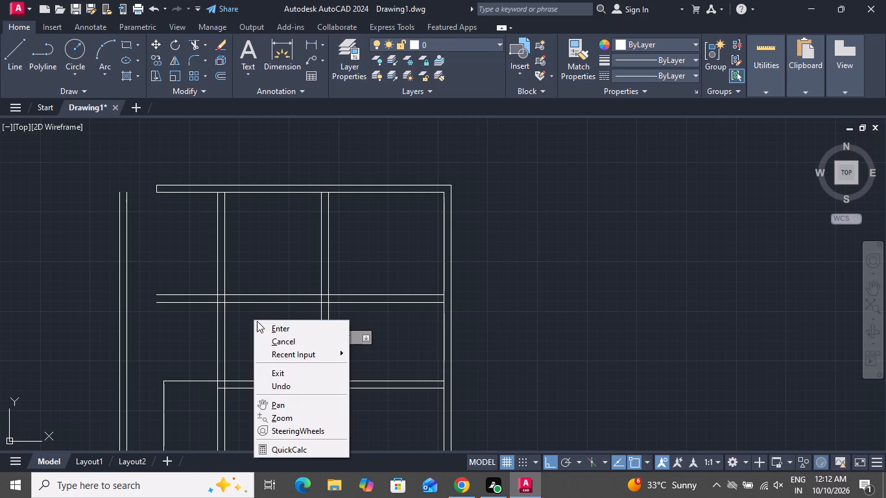
left_click(260, 335)
key("t")
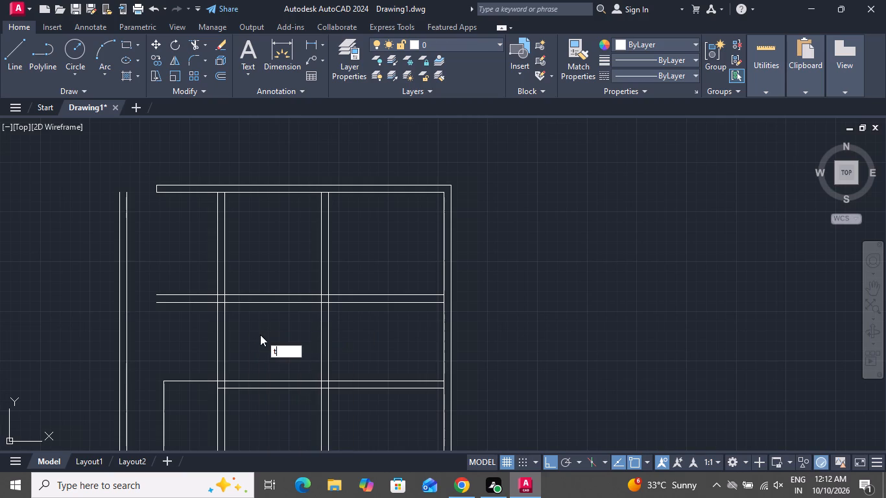
key("Escape")
Extend the top inner wall line leftward across the new vertical partition to the inner line of the far-left wall.
key("e")
key("x")
key("space")
key("space")
scroll(234, 289, "up", 1)
scroll(235, 289, "down", 1)
scroll(235, 289, "up", 1)
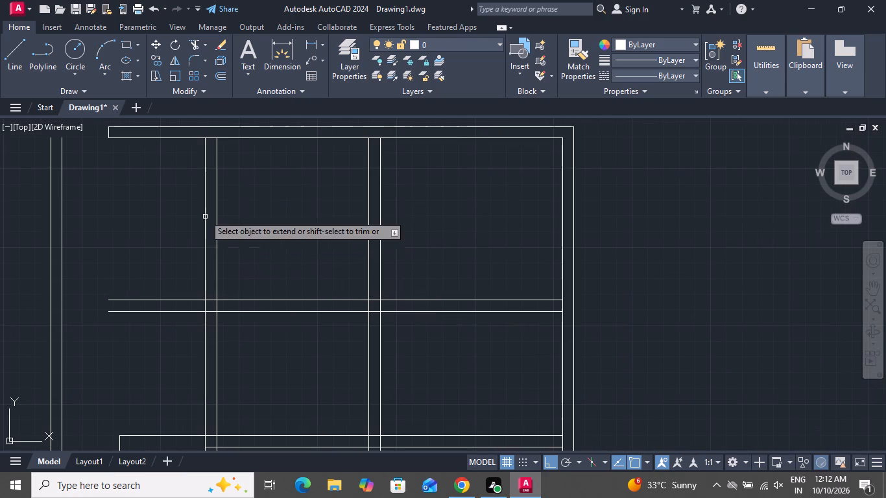
left_click(151, 139)
scroll(154, 250, "down", 3)
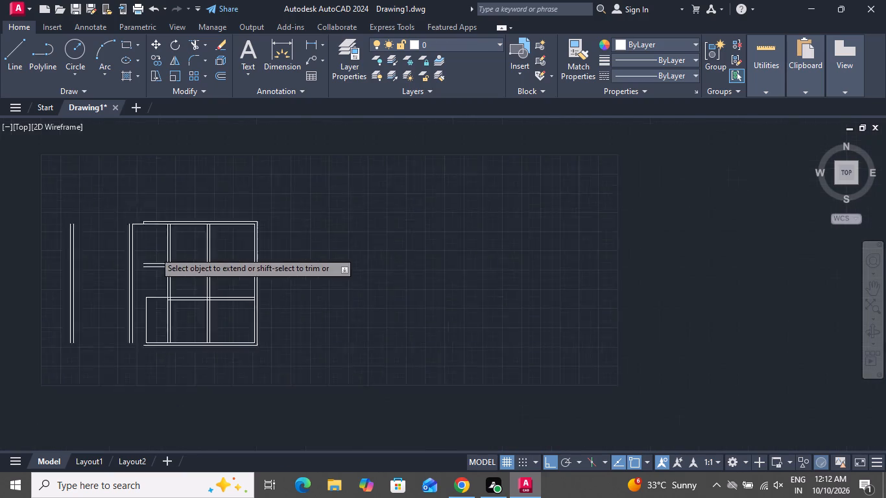
left_click(137, 224)
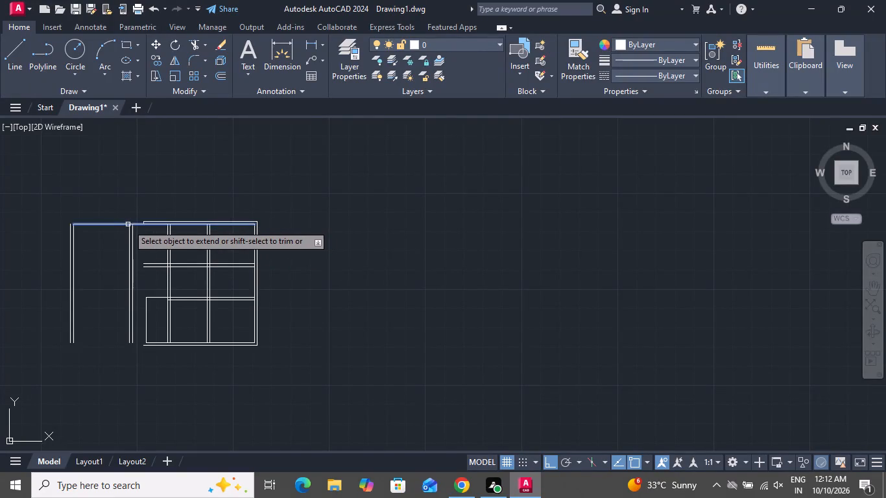
left_click(128, 224)
right_click(107, 248)
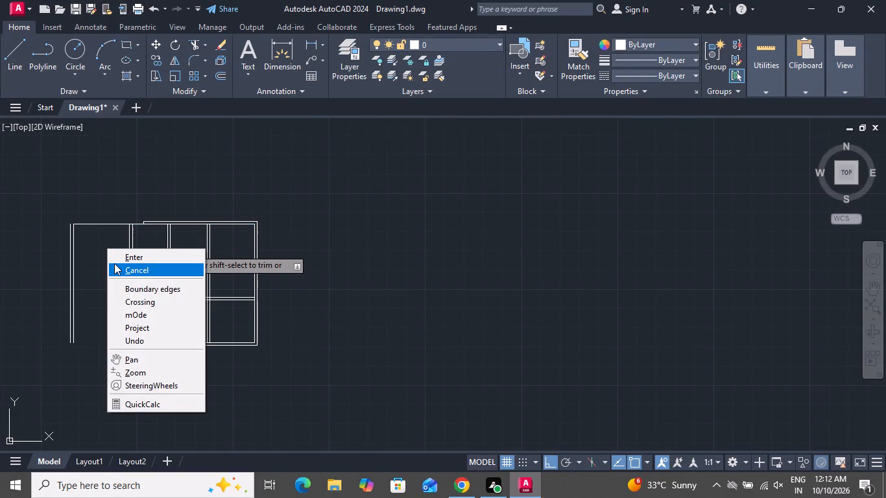
left_click(115, 263)
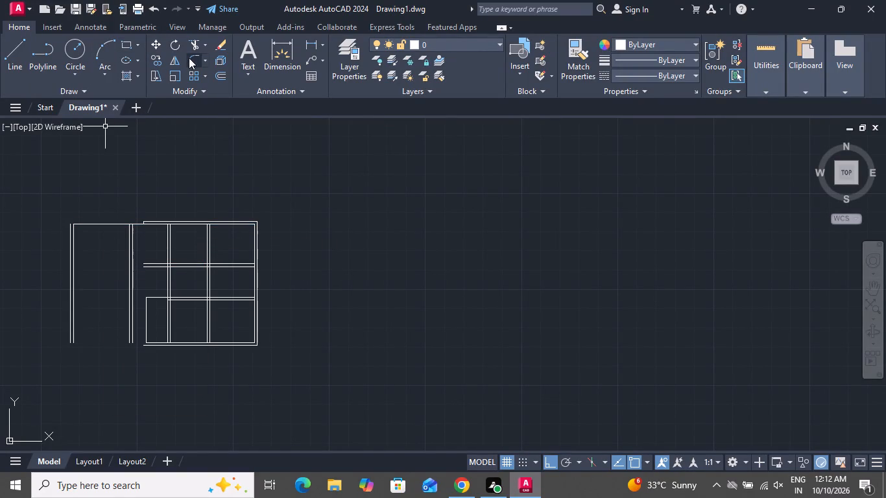
Fillet the top outer wall line with the far-left outer wall line into a square corner.
left_click(192, 57)
scroll(132, 215, "up", 3)
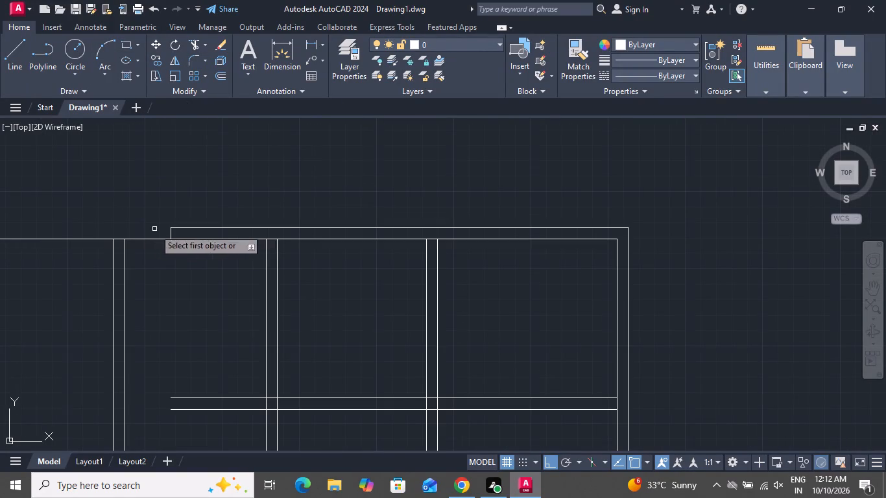
left_click(182, 229)
scroll(278, 210, "down", 3)
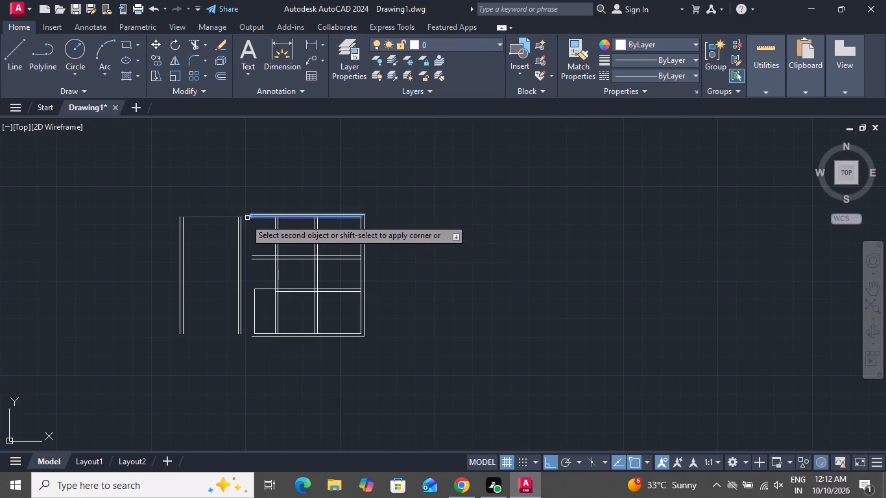
left_click(179, 226)
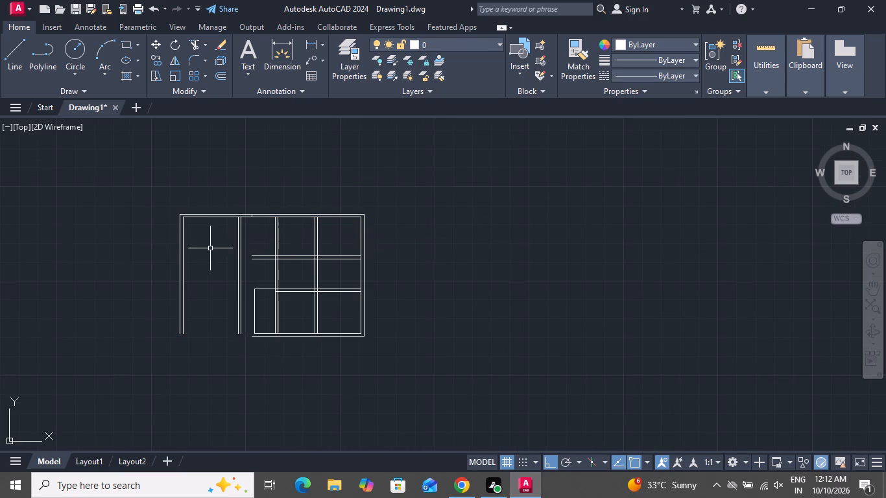
Trim away the short leftover vertical line between the two lines of the top wall.
scroll(211, 248, "up", 2)
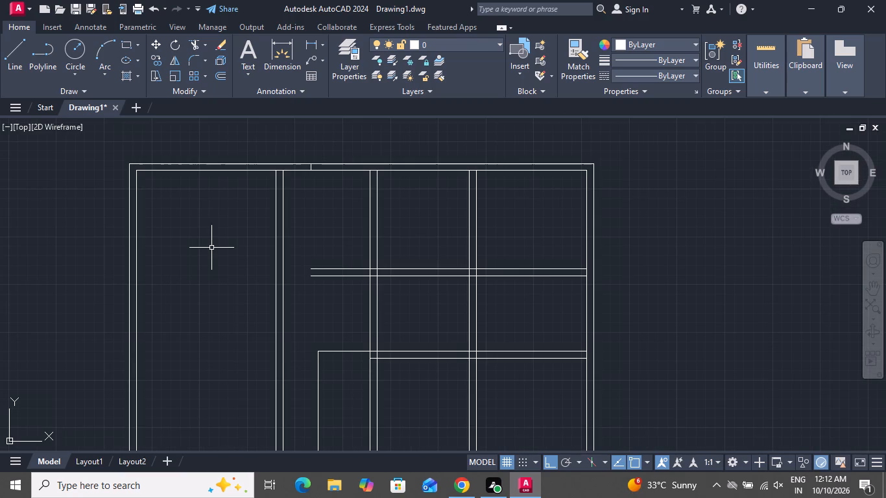
key("t")
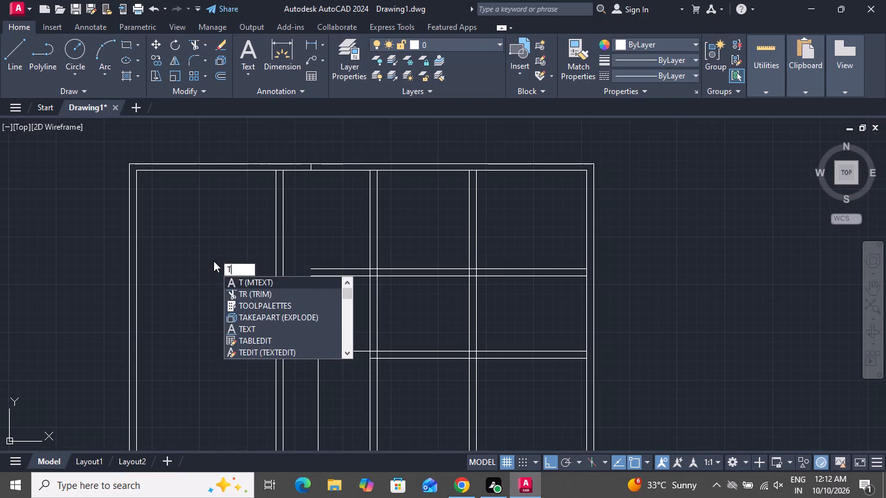
key("r")
key("space")
key("space")
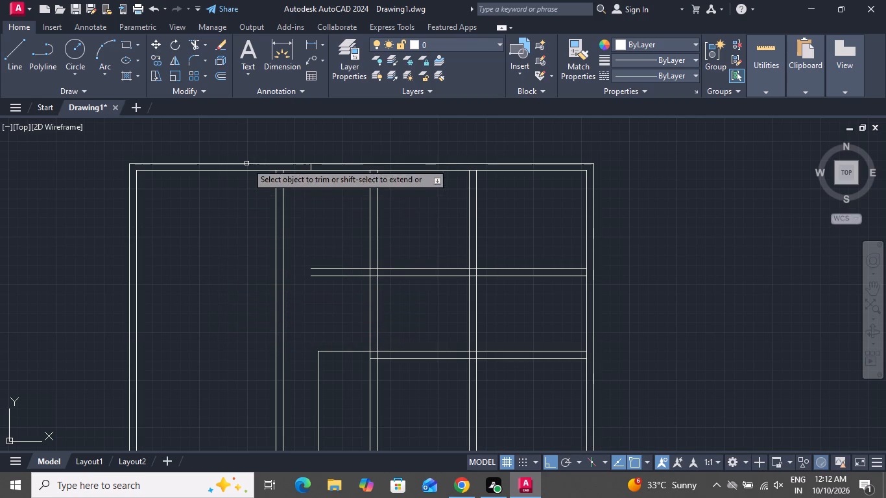
scroll(253, 158, "up", 1)
scroll(254, 158, "down", 1)
scroll(281, 124, "up", 2)
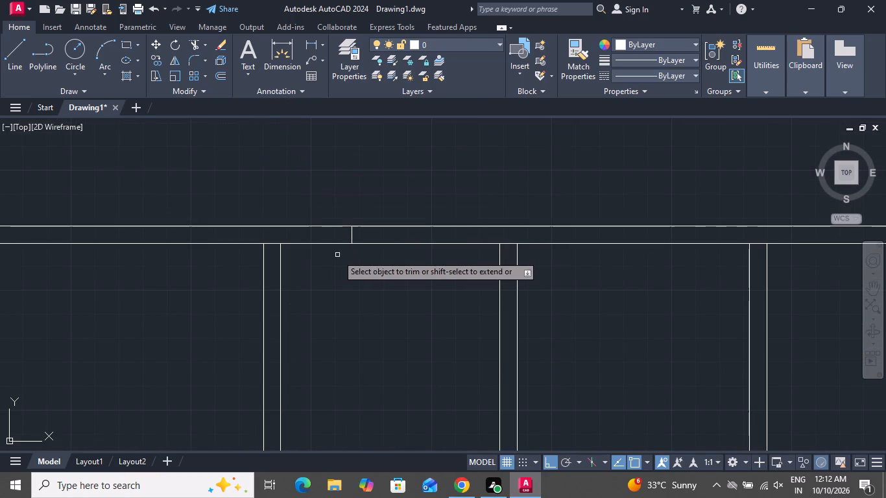
left_click(353, 231)
Trim the top inner wall line between the two lines of each of the three vertical partitions, opening the junctions.
left_click(272, 231)
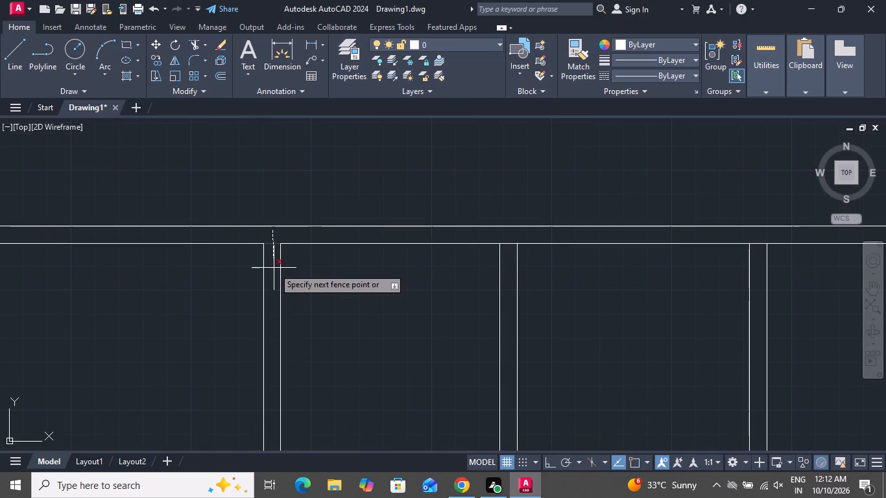
left_click(274, 268)
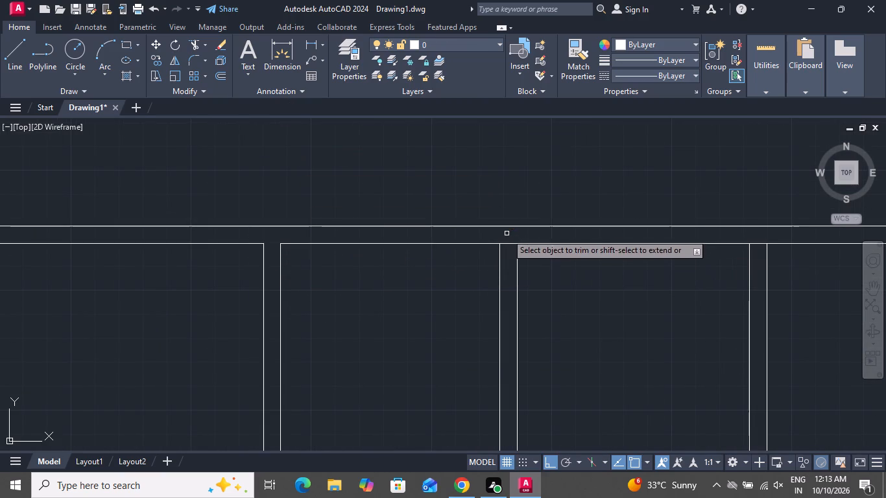
left_click(507, 233)
left_click(511, 279)
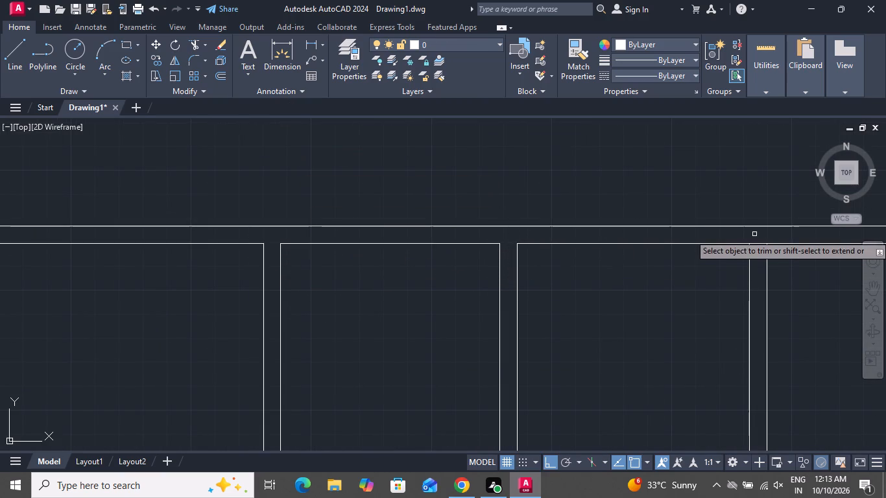
left_click(758, 233)
left_click(759, 285)
scroll(656, 221, "up", 1)
scroll(655, 221, "down", 1)
scroll(609, 217, "up", 1)
scroll(609, 217, "down", 1)
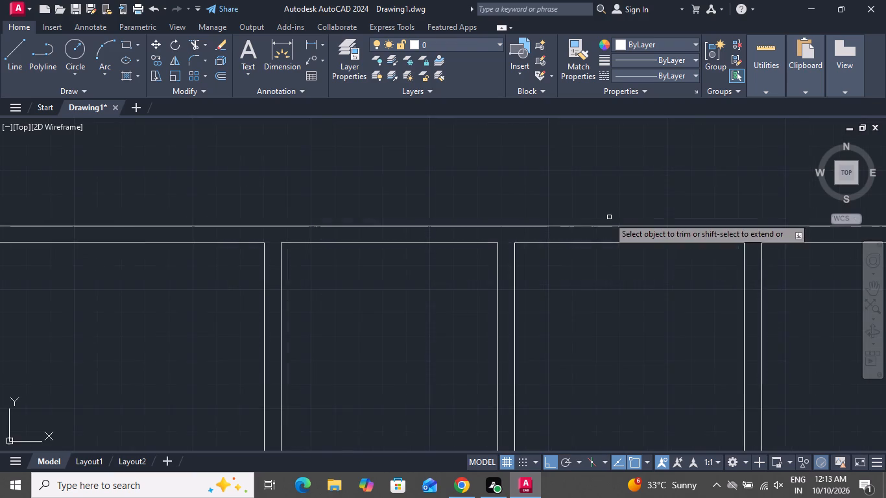
scroll(590, 222, "down", 2)
scroll(589, 222, "up", 1)
scroll(577, 247, "down", 1)
scroll(534, 357, "up", 2)
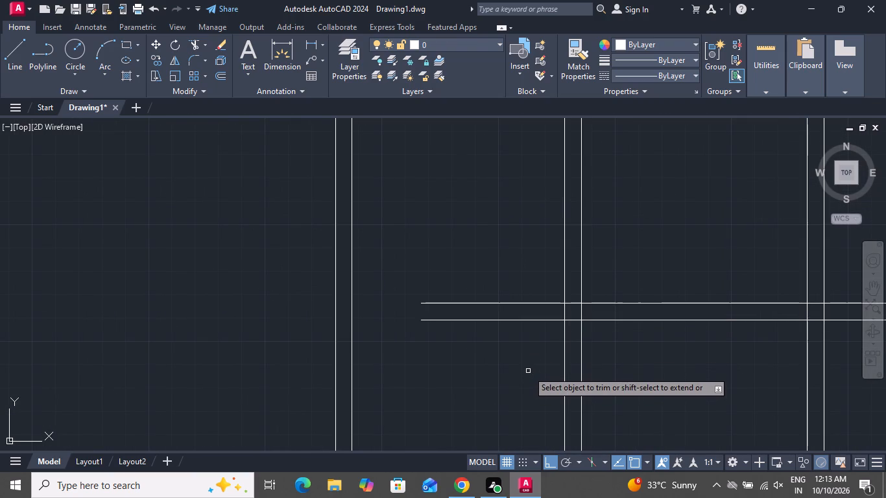
scroll(528, 373, "up", 1)
scroll(528, 373, "down", 1)
scroll(524, 377, "up", 1)
scroll(522, 379, "down", 3)
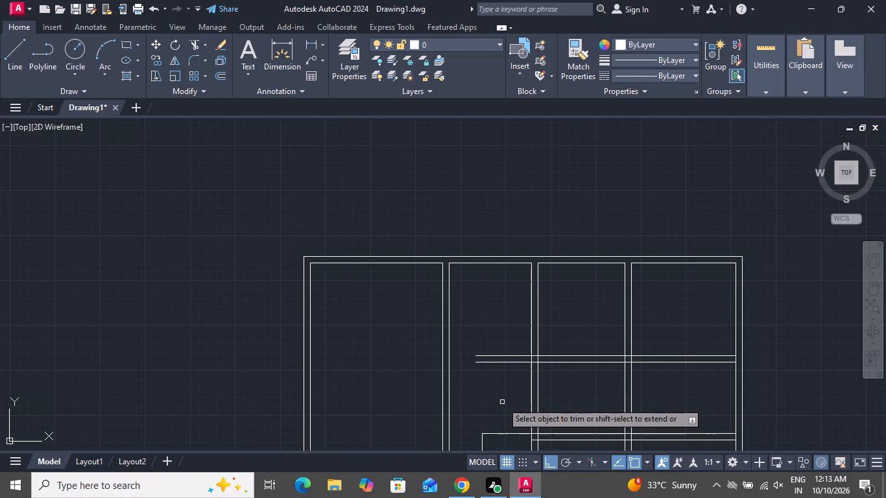
scroll(510, 378, "down", 1)
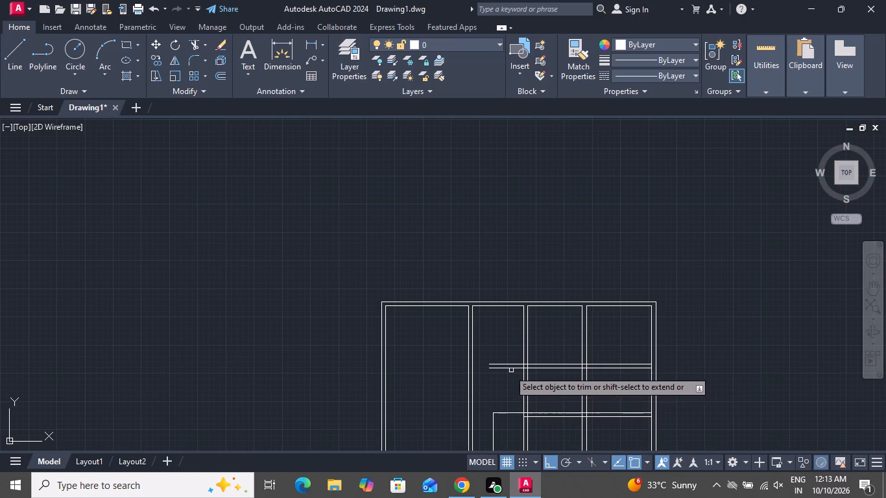
right_click(433, 353)
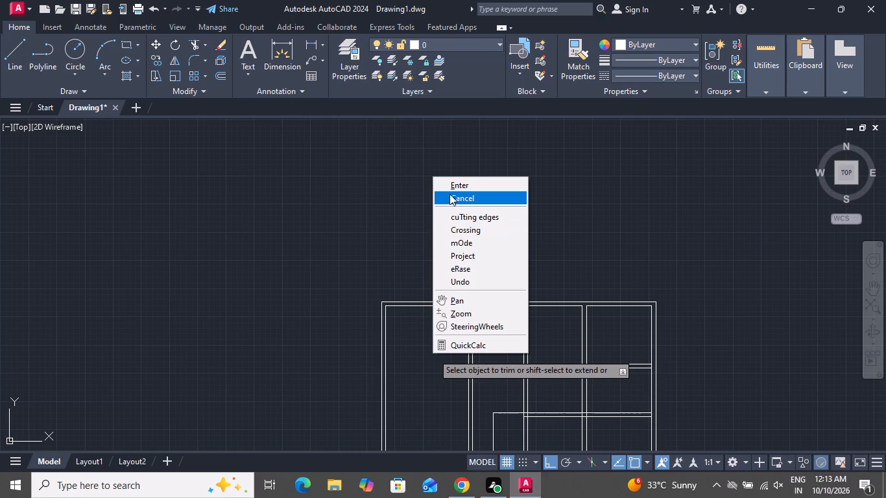
left_click(449, 194)
Offset the far-left room's top inner wall line 19'9" downward, and that new line 9" further down, forming a horizontal partition.
key("o")
key("space")
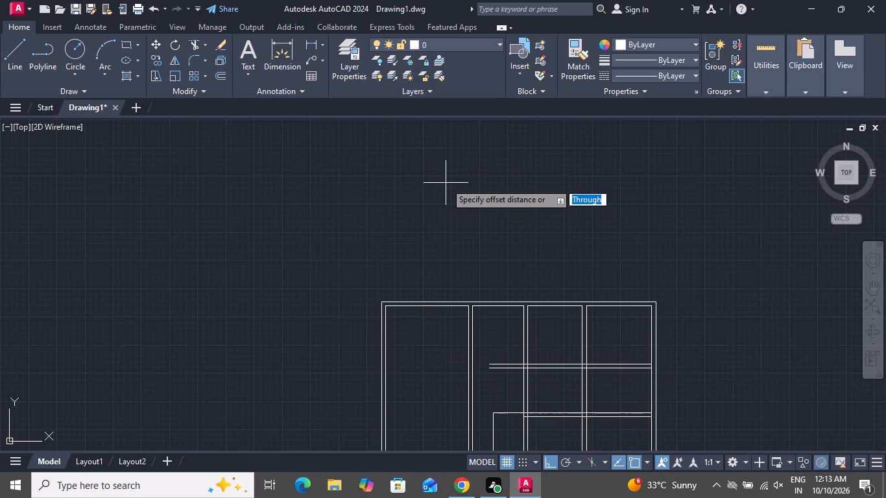
type("t")
key("space")
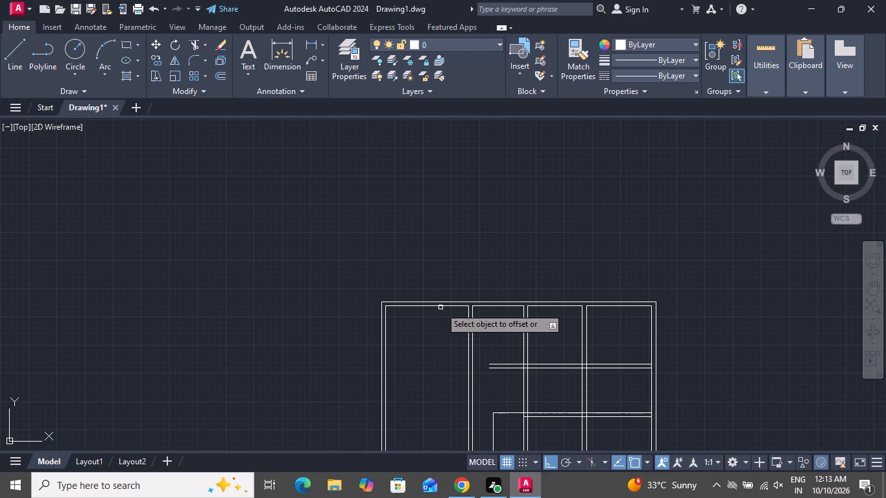
left_click(440, 307)
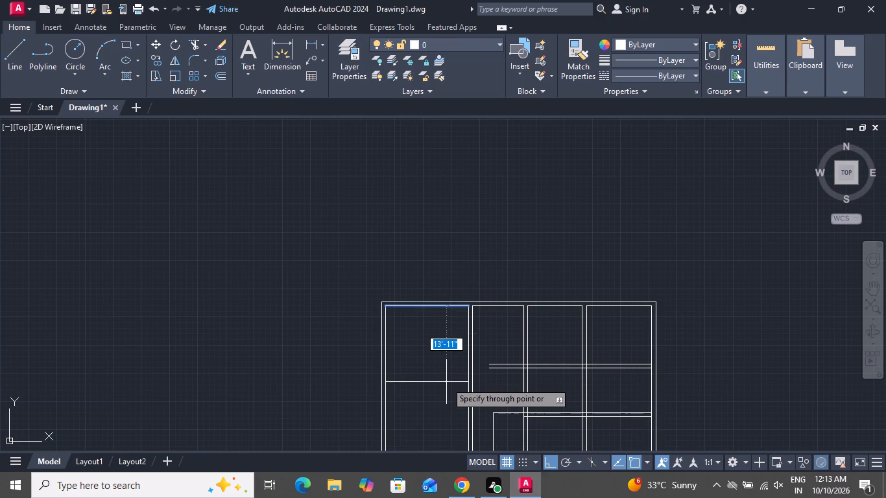
type("19'")
type("9\"")
key("Return")
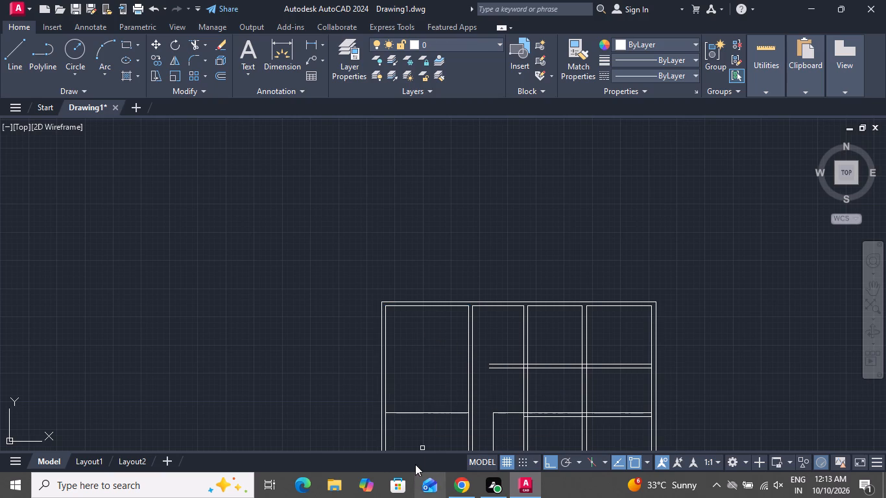
left_click(440, 412)
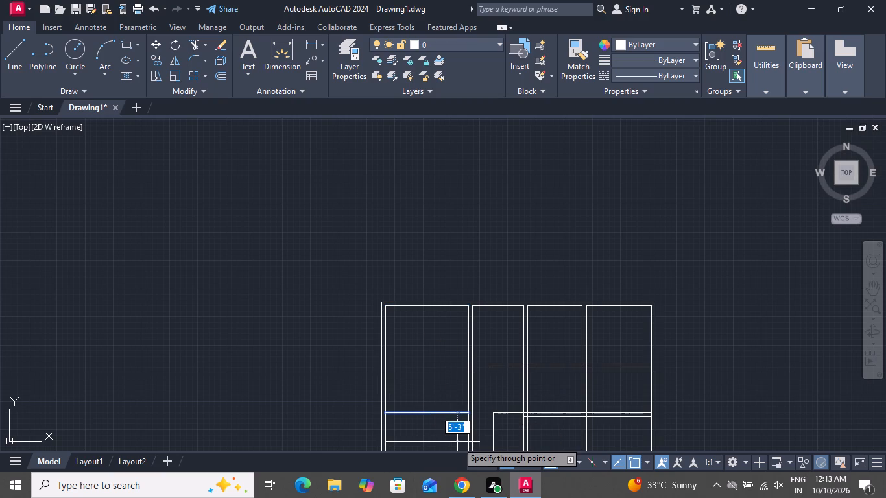
key("9")
key("shift+quotedbl")
key("Return")
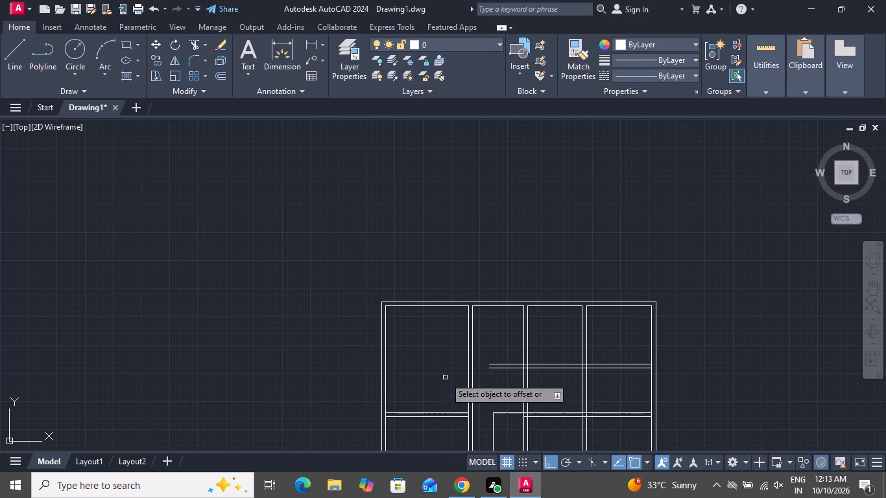
scroll(446, 360, "down", 2)
scroll(451, 394, "up", 5)
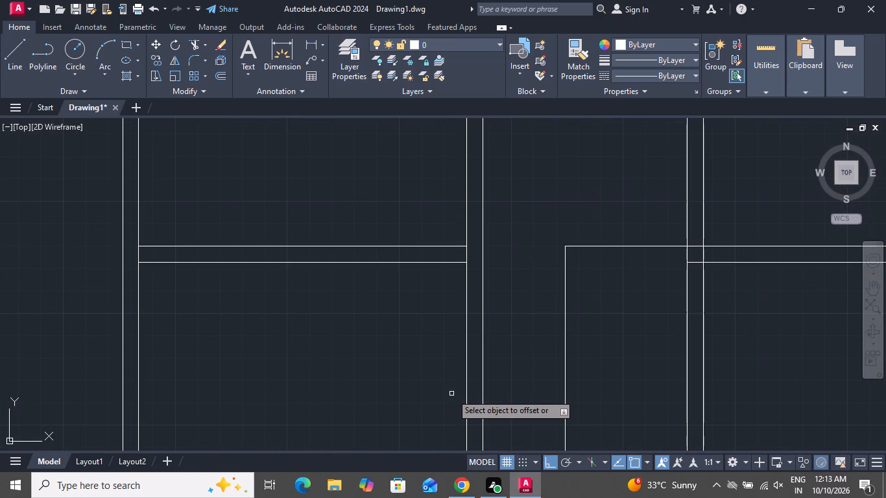
right_click(451, 394)
left_click(473, 277)
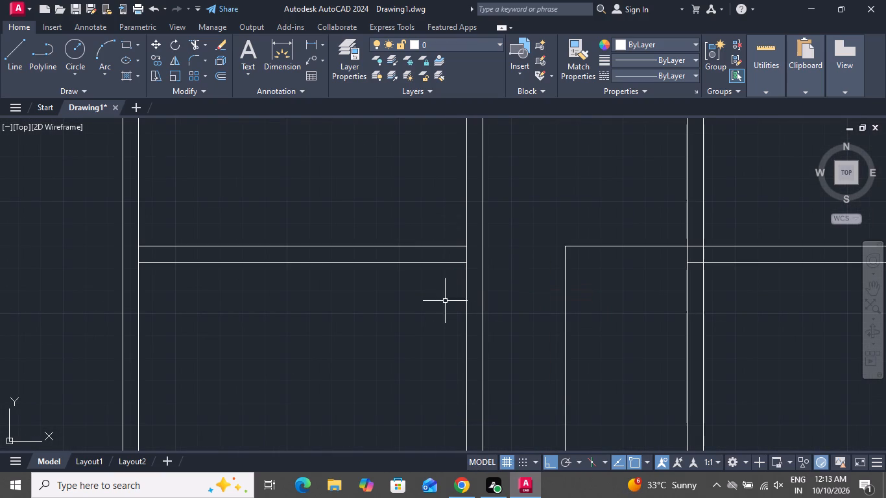
Trim the vertical wall lines between the new horizontal partition's two lines at both ends of the far-left room.
scroll(444, 307, "down", 4)
left_click(203, 40)
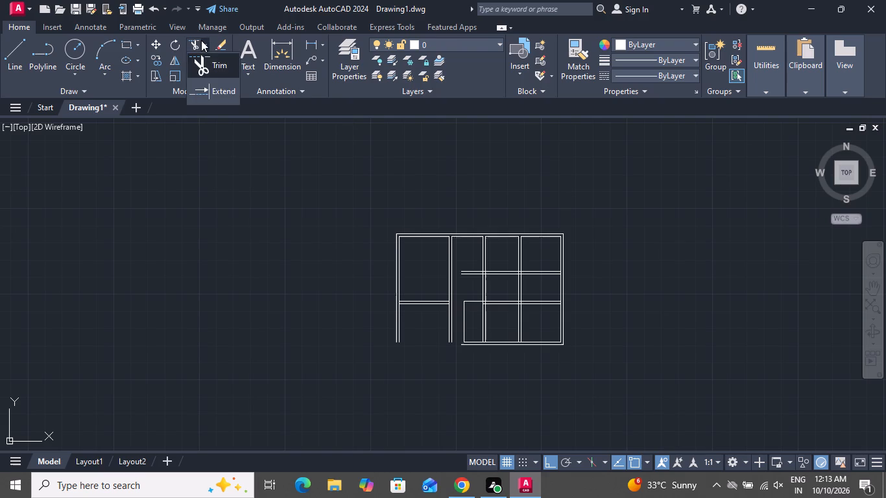
left_click(197, 41)
scroll(453, 270, "up", 2)
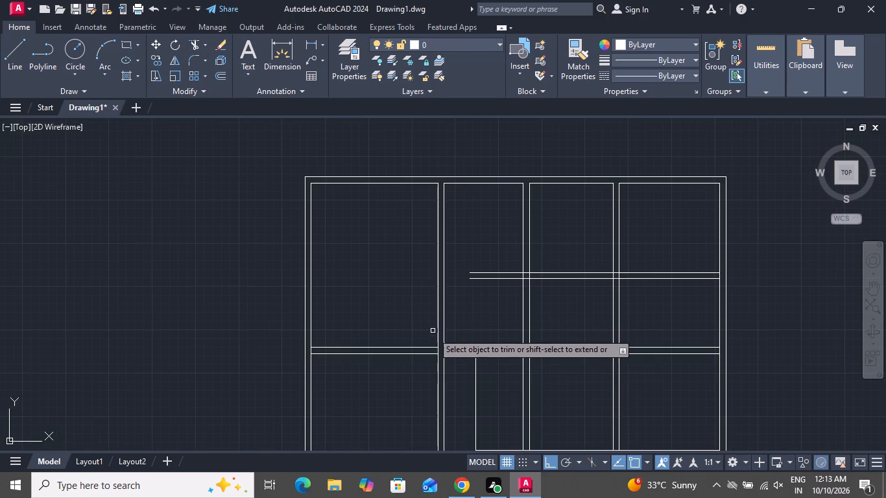
scroll(431, 377, "up", 2)
left_click(446, 311)
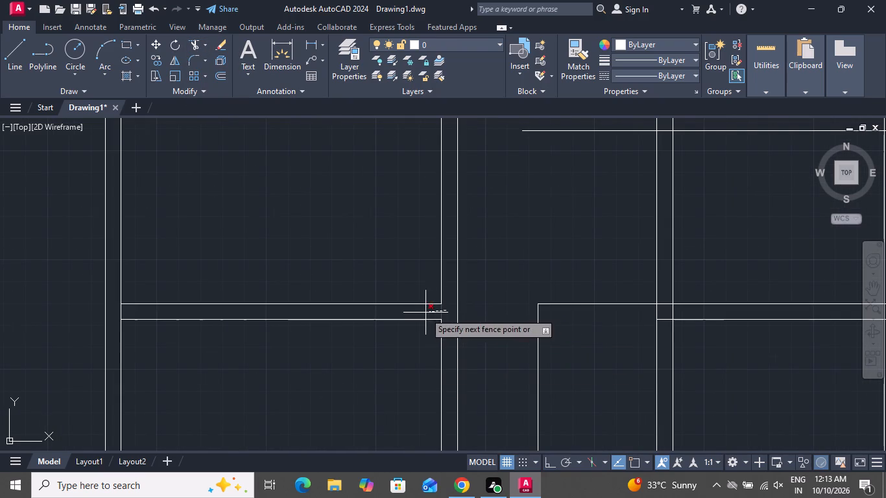
left_click(111, 314)
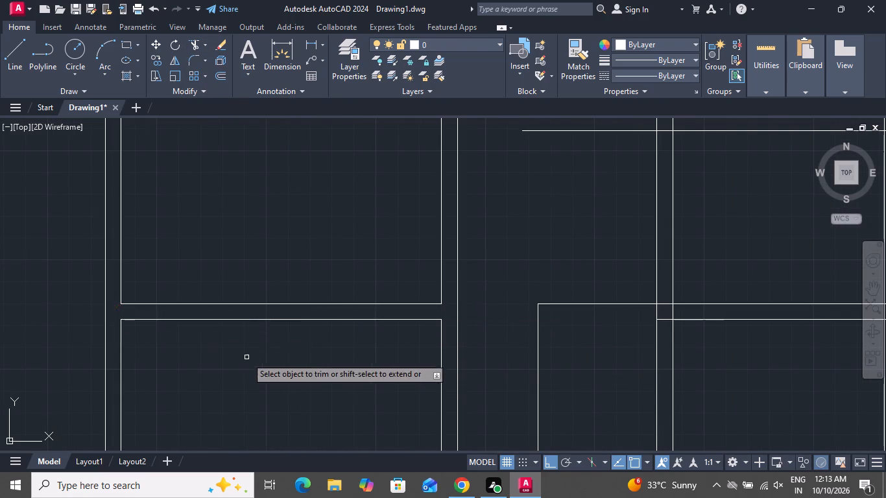
Trim all four line pieces inside the crossing of the upper horizontal partition and the middle vertical partition.
scroll(251, 362, "down", 2)
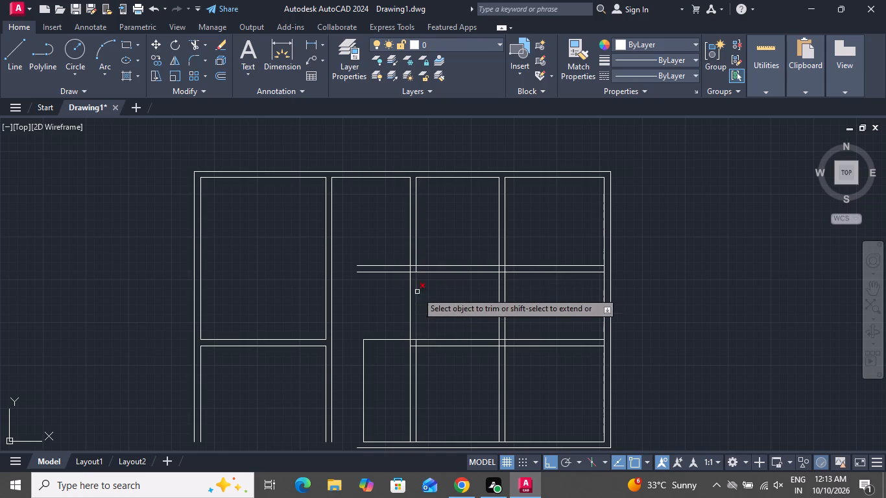
scroll(406, 263, "up", 3)
scroll(405, 263, "down", 1)
scroll(405, 263, "up", 2)
left_click(418, 272)
left_click(419, 307)
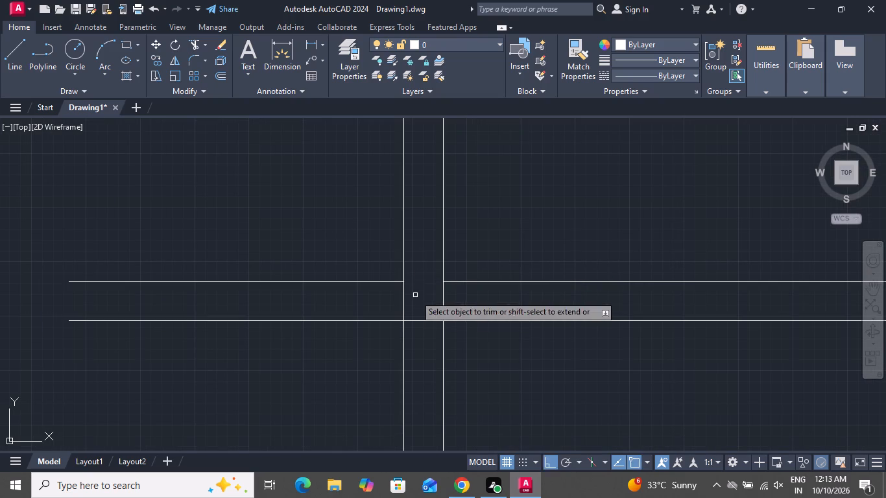
left_click(415, 295)
left_click(388, 301)
left_click(408, 298)
left_click(512, 306)
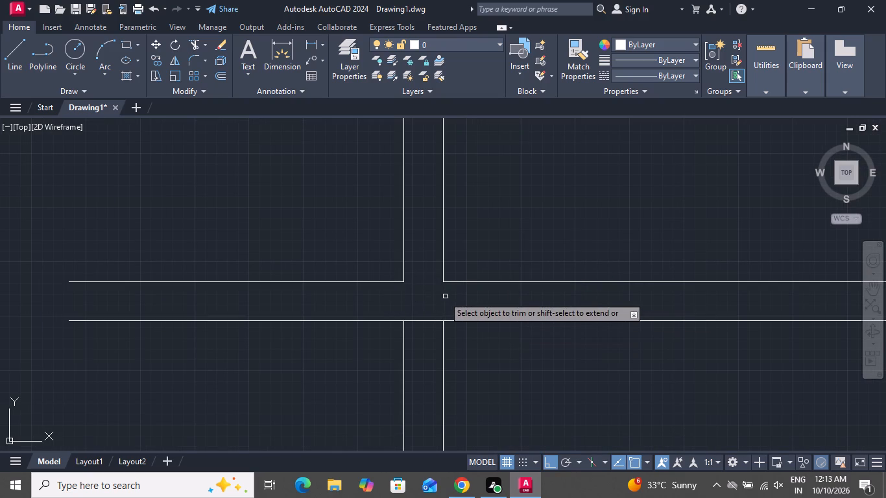
left_click_drag(427, 289, 425, 295)
left_click(418, 351)
scroll(482, 36, "up", 1)
scroll(503, 205, "down", 3)
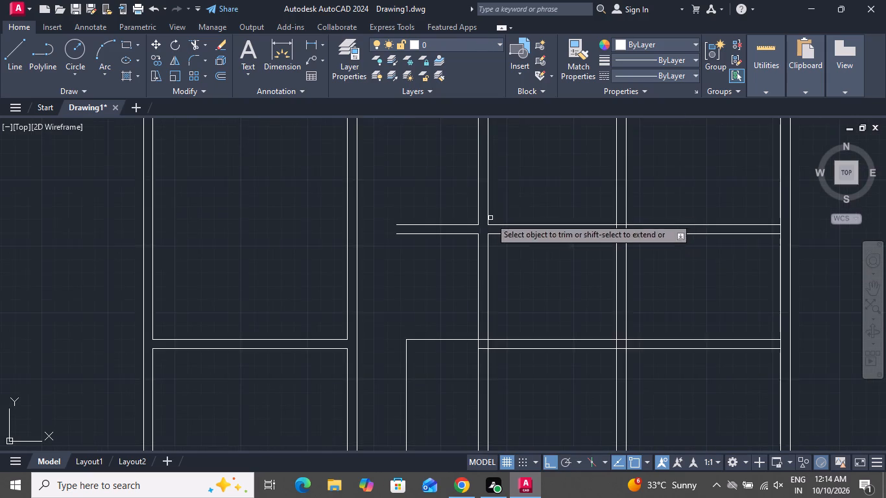
Trim away the upper horizontal partition's two lines across the far-right room and inside the rightmost vertical partition.
scroll(488, 222, "down", 1)
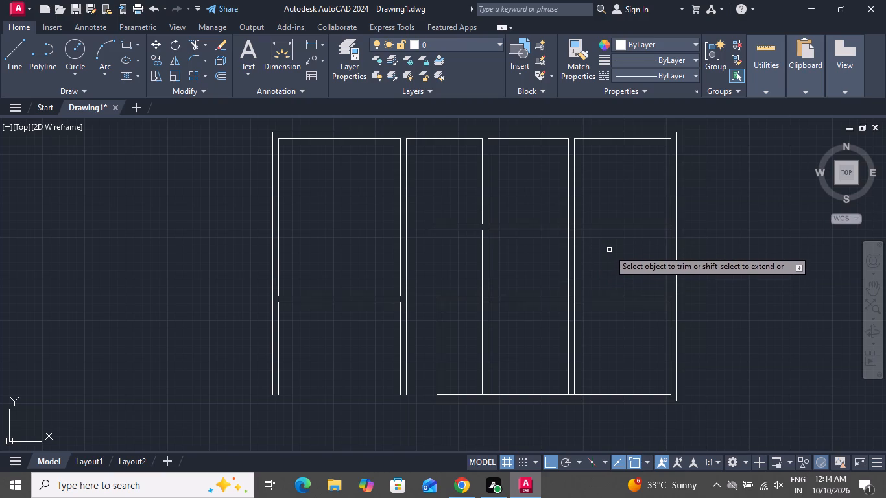
left_click(613, 185)
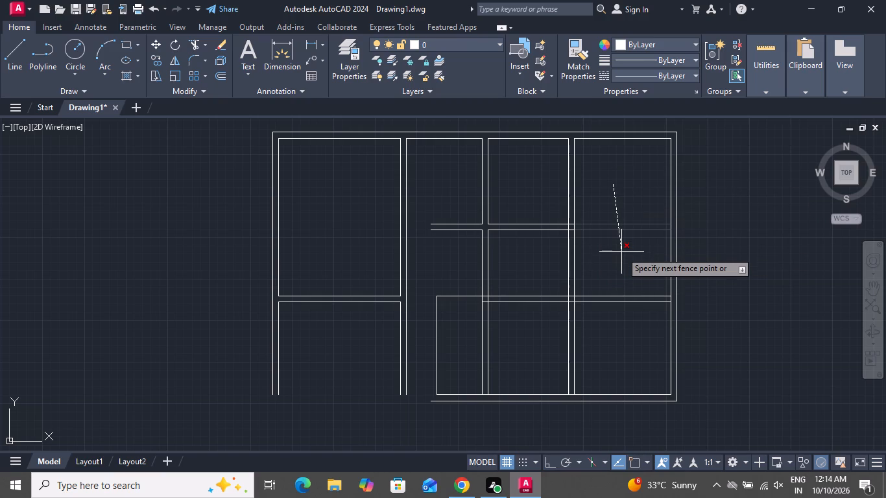
left_click(621, 252)
scroll(570, 216, "up", 4)
left_click_drag(564, 194, 564, 204)
left_click(566, 280)
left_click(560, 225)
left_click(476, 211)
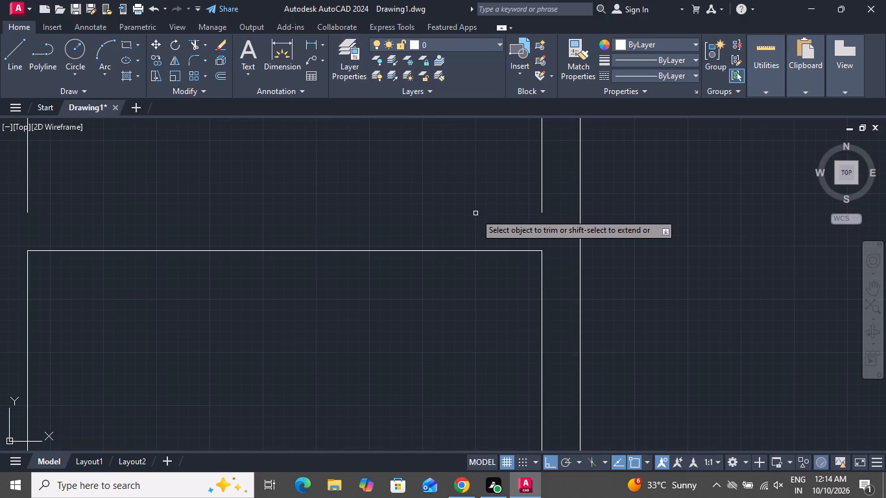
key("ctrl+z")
Trim the rightmost vertical partition's left line between the upper horizontal partition's two lines, opening the junction.
left_click_drag(522, 229, 529, 232)
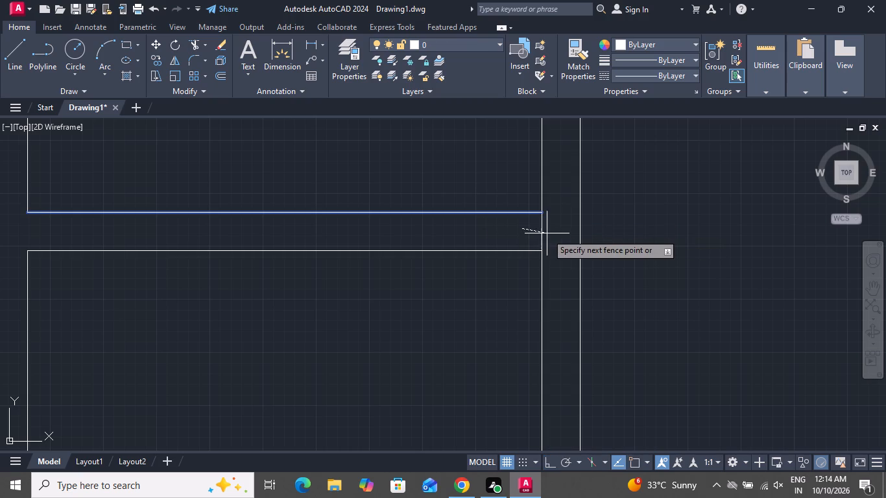
left_click(551, 231)
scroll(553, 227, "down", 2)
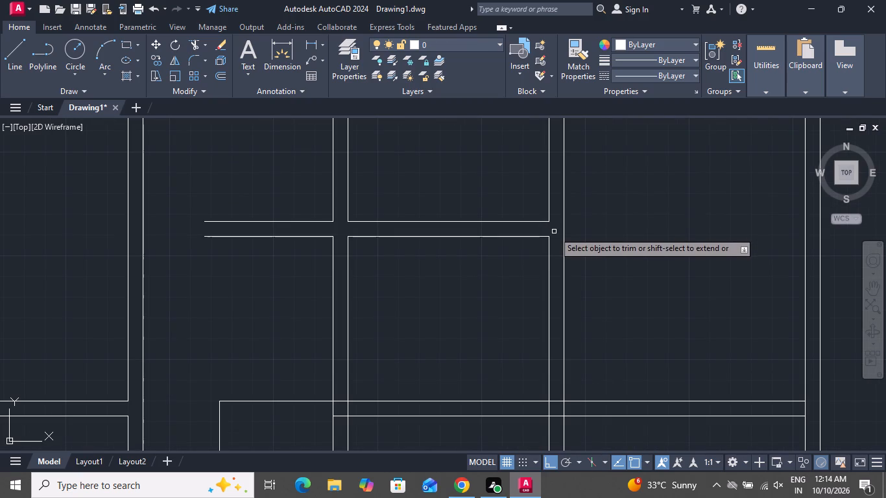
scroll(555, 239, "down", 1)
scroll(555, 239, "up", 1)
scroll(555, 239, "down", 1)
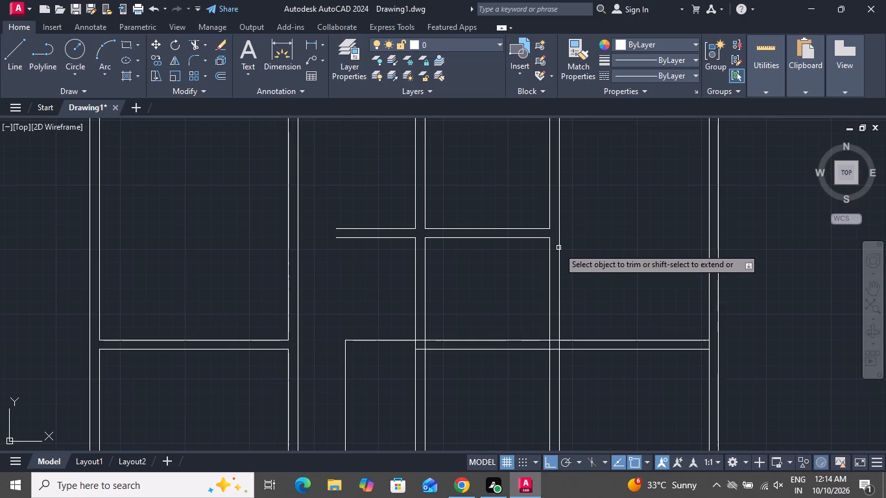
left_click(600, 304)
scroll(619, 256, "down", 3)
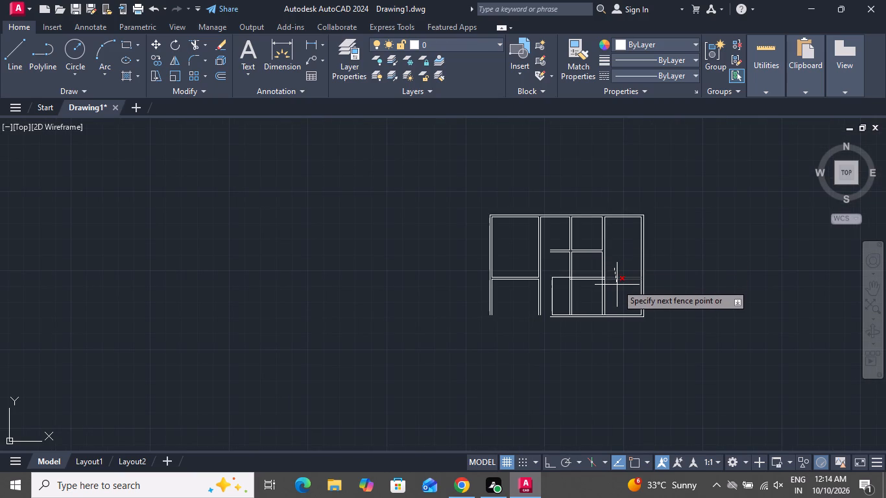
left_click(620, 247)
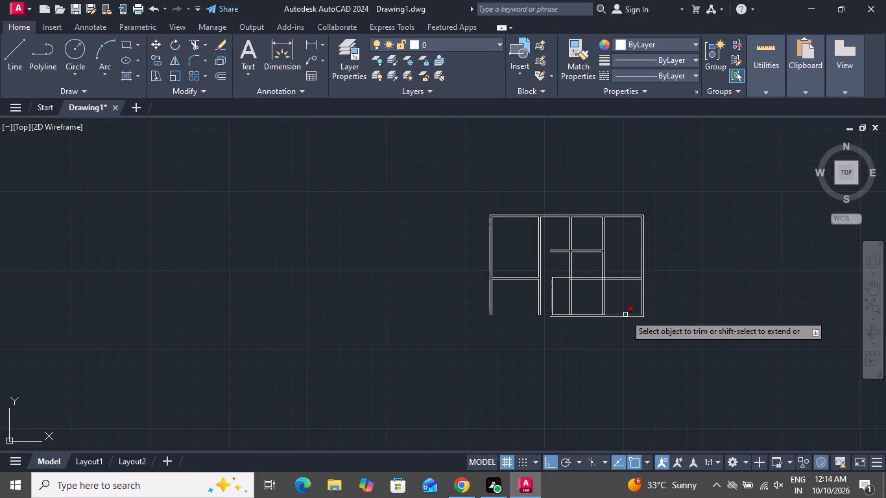
Trim the lower horizontal partition's lines on both sides of the middle vertical partition, plus the vertical line at their open left end.
scroll(625, 314, "up", 1)
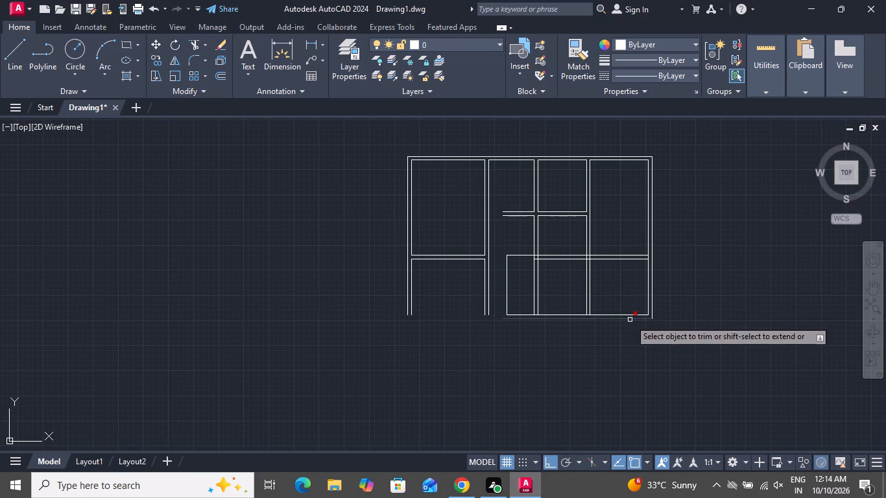
left_click(557, 239)
left_click(560, 276)
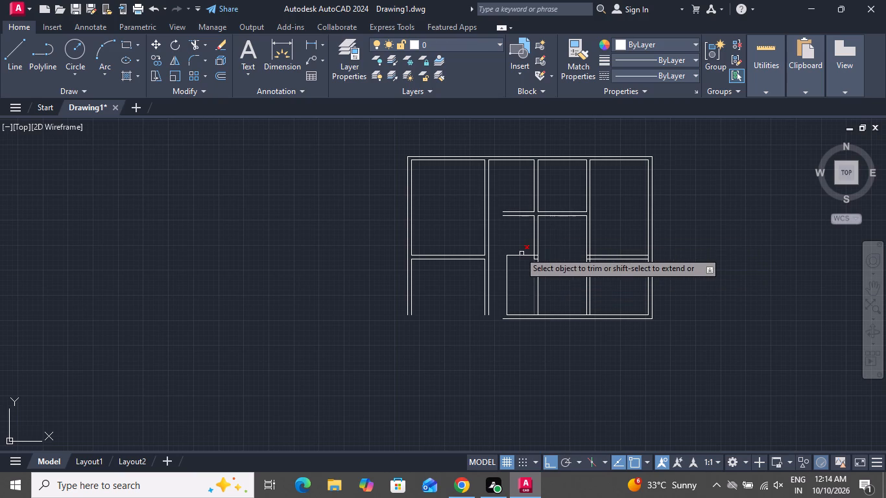
left_click_drag(520, 246, 522, 255)
left_click(527, 272)
left_click(529, 278)
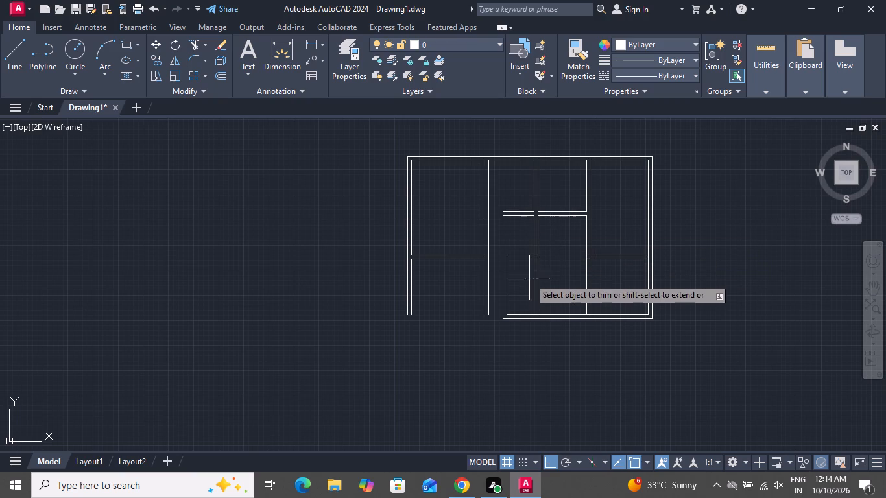
left_click(496, 283)
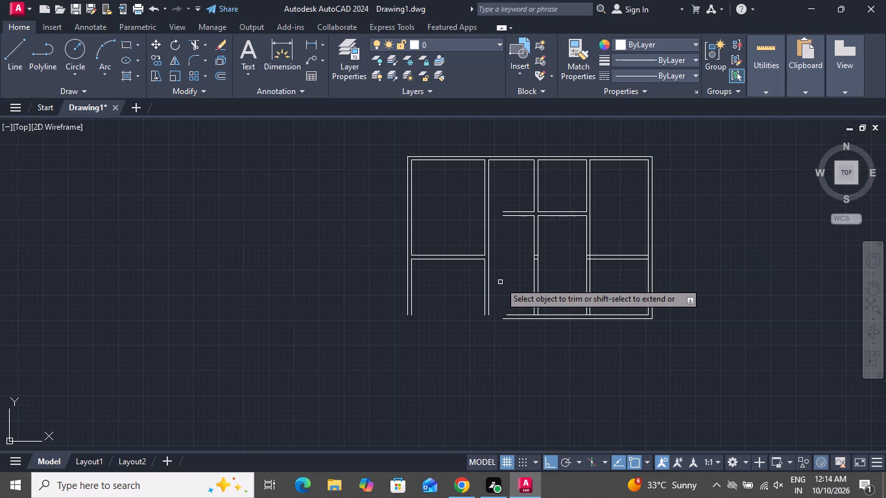
Trim away the middle vertical partition's two lines between the upper horizontal partition and the lower partition's remaining stub.
left_click(530, 241)
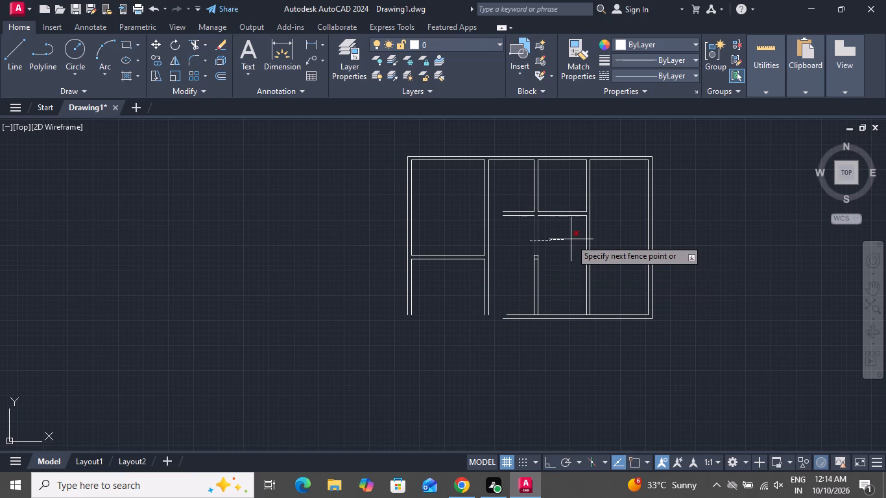
left_click(571, 239)
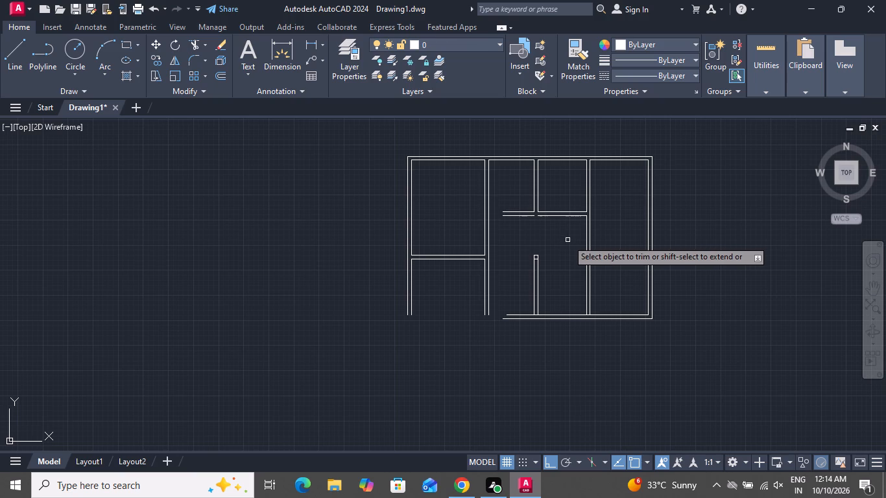
right_click(568, 240)
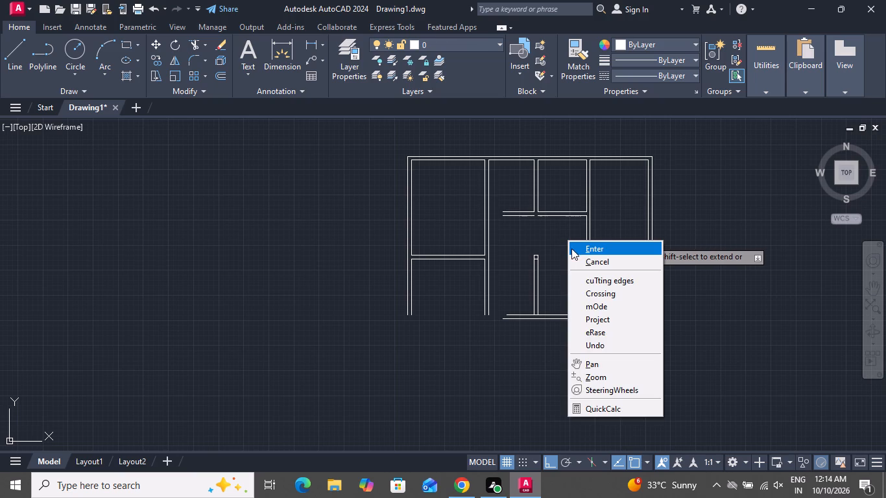
left_click(577, 259)
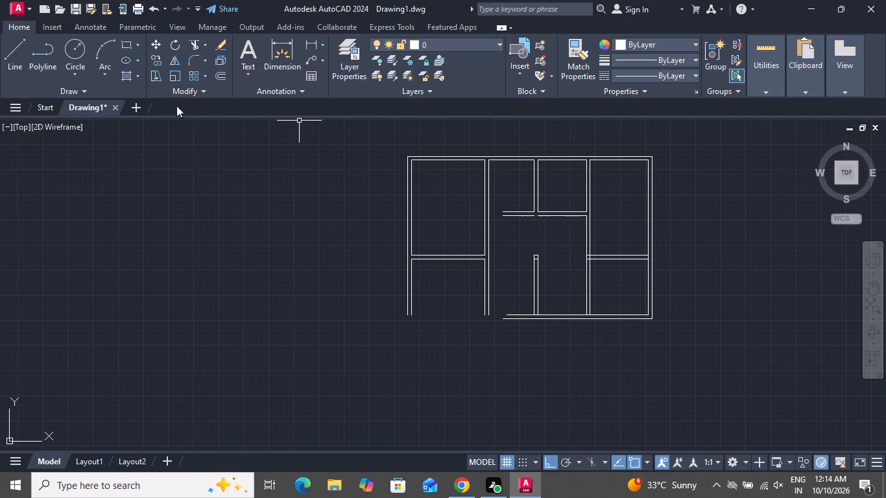
Draw a short line closing the gap in the upper horizontal partition's lower line beneath the middle vertical partition.
left_click(24, 51)
scroll(587, 206, "up", 2)
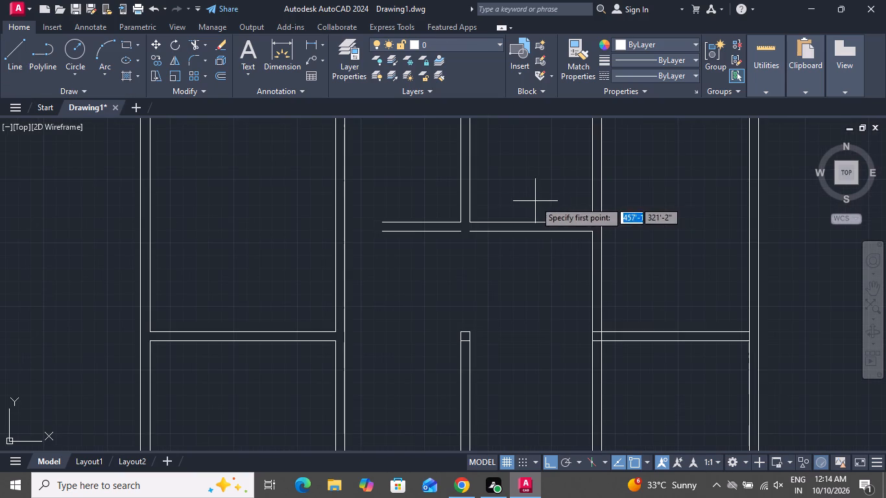
scroll(418, 239, "up", 1)
scroll(415, 245, "down", 1)
left_click(457, 237)
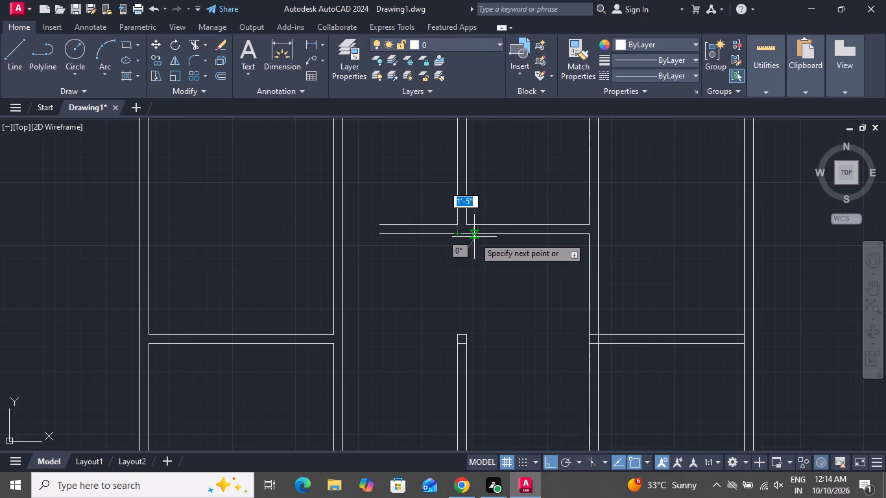
left_click(468, 235)
right_click(474, 237)
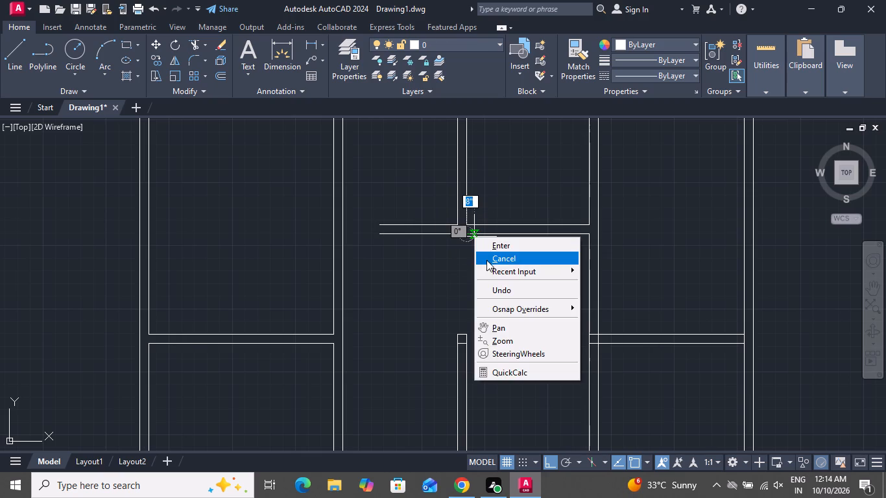
left_click(486, 260)
Delete the leftover short horizontal line just below the capped top of the middle vertical partition's lower section.
scroll(470, 324, "up", 3)
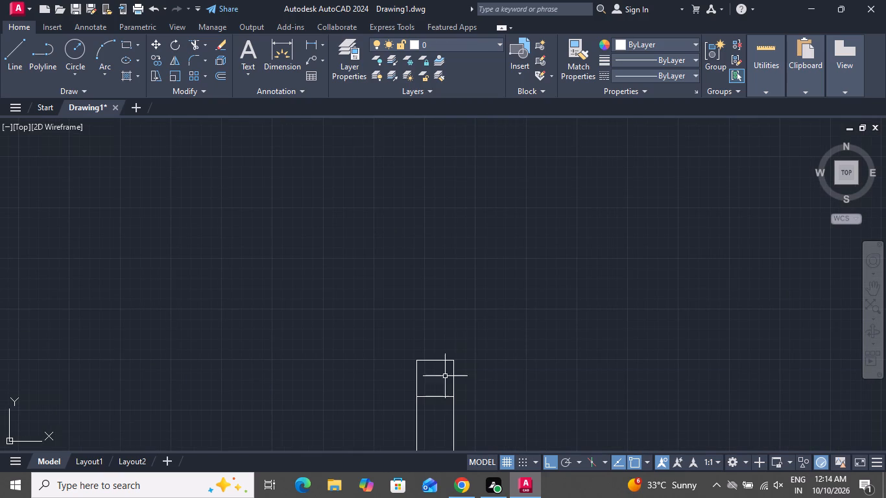
left_click(437, 395)
left_click(446, 397)
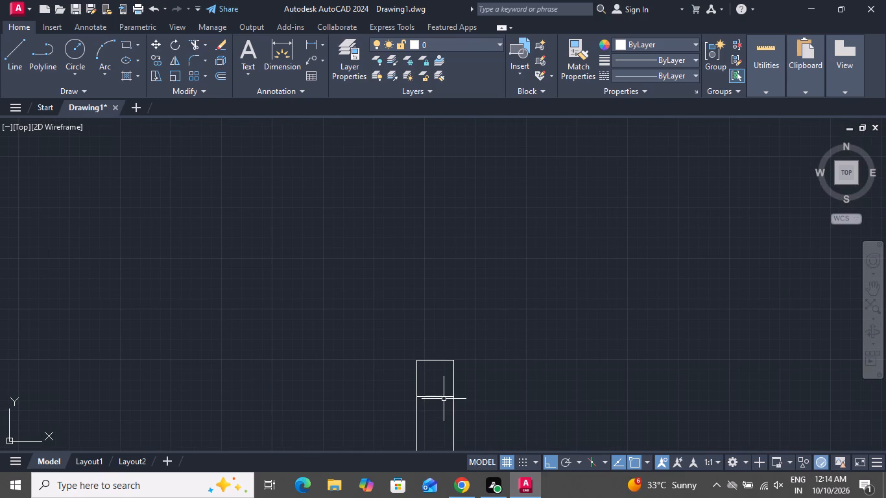
left_click(443, 396)
key("Delete")
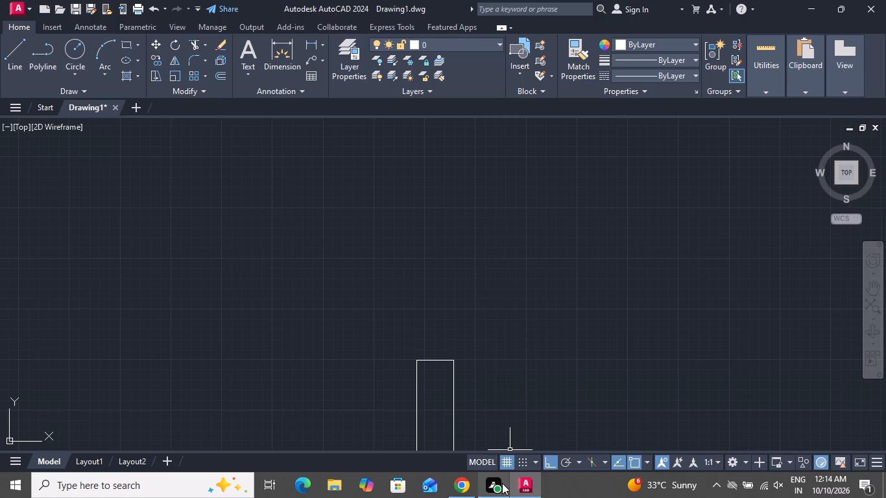
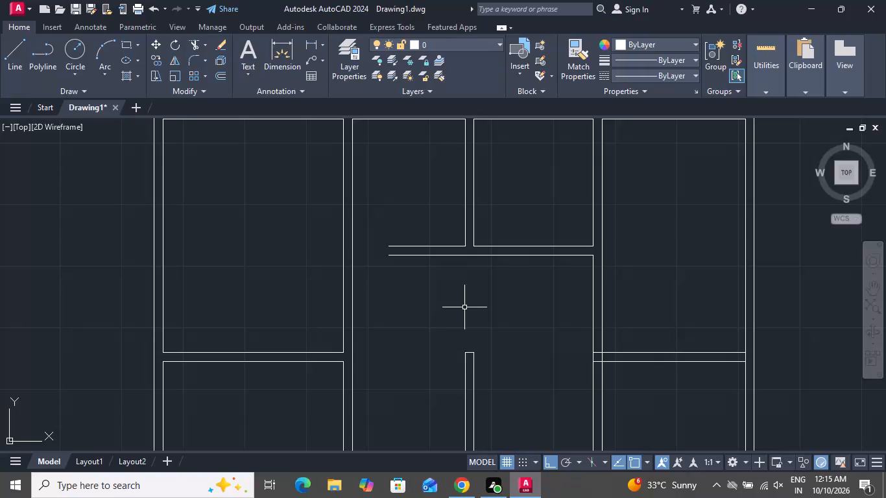
Draw two short horizontal lines across the left vertical partition, aligned with the upper horizontal partition's upper and lower lines.
left_click(12, 57)
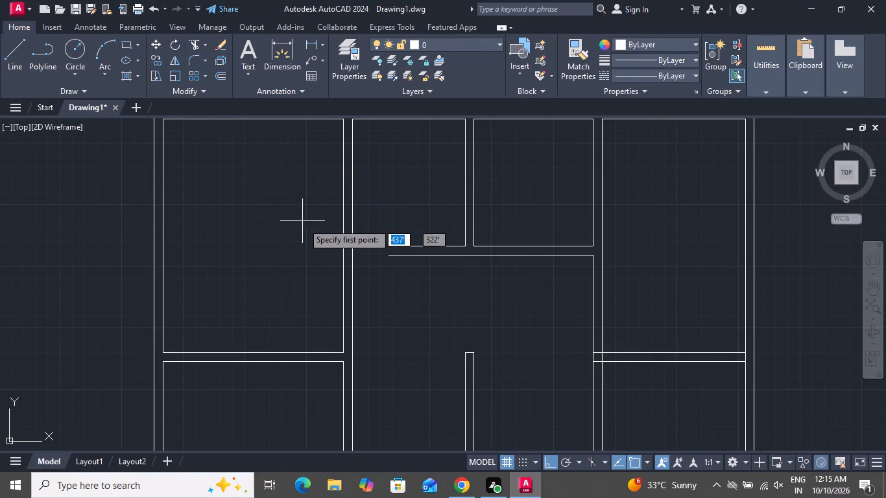
left_click(352, 247)
left_click(339, 247)
right_click(339, 247)
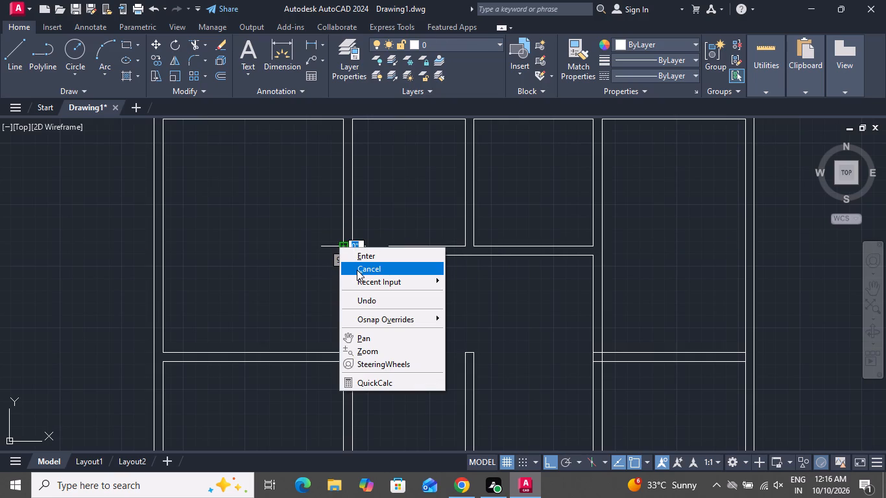
left_click(357, 270)
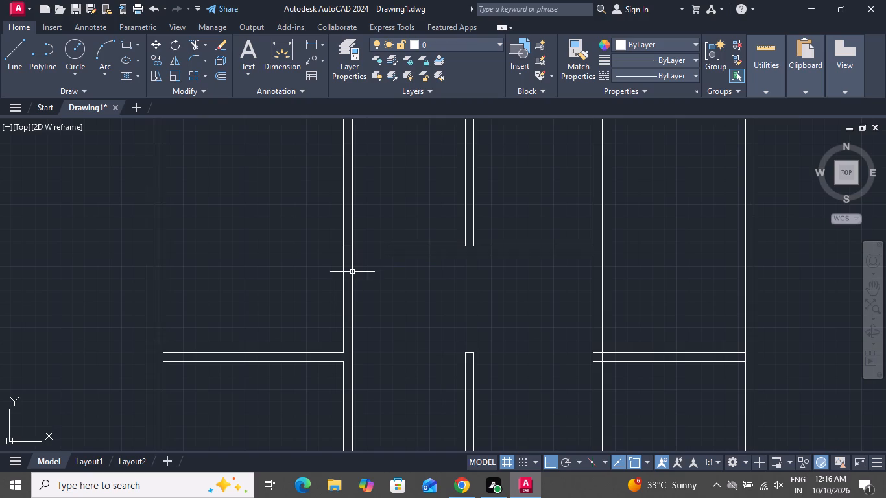
left_click(5, 60)
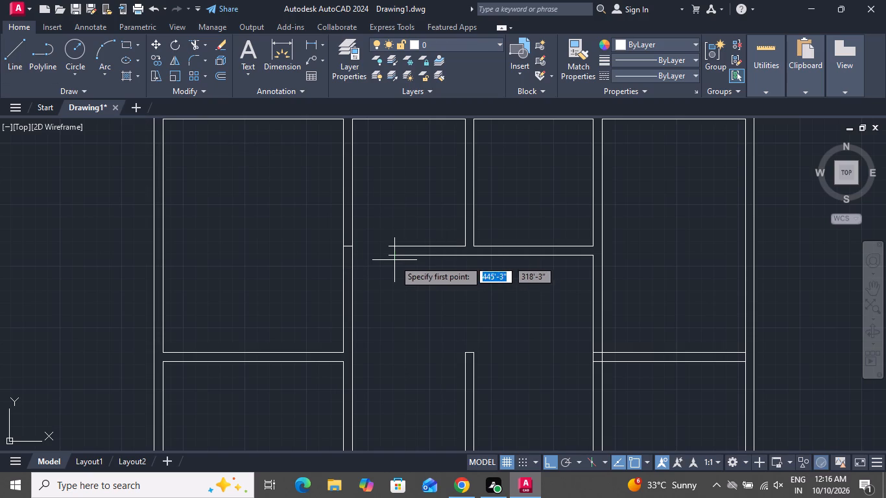
left_click(353, 257)
left_click(342, 258)
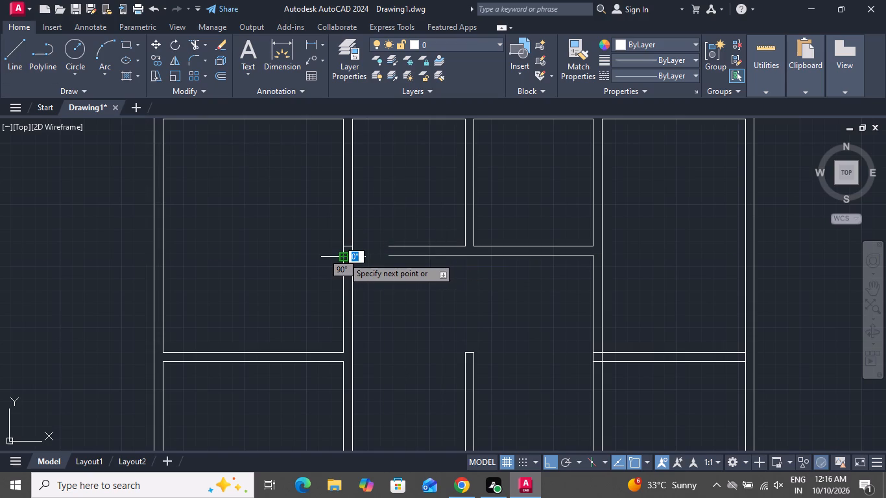
right_click(345, 257)
left_click(376, 273)
Draw a 9" line across the left vertical partition, continuing the upper line of the left rooms' horizontal partition.
scroll(374, 257, "down", 1)
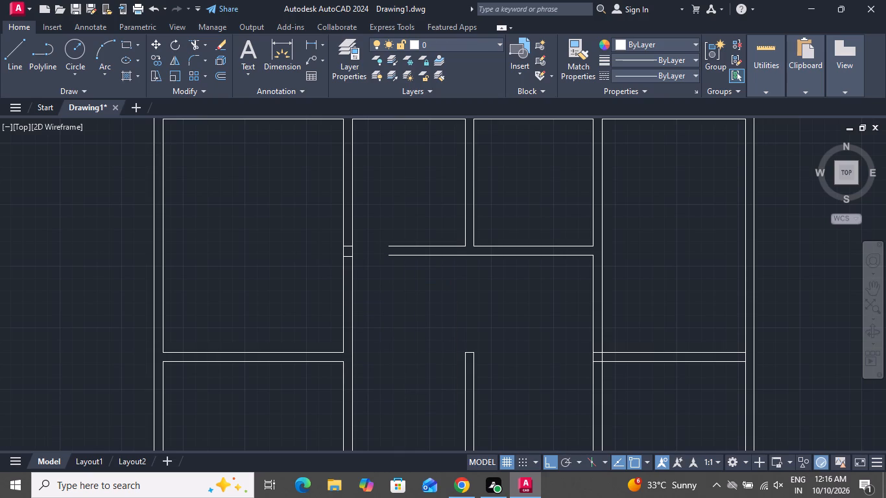
left_click(12, 71)
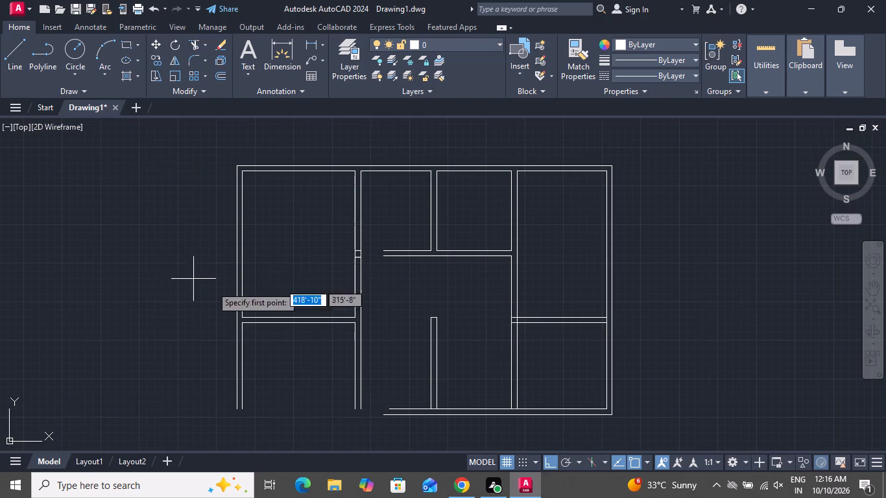
scroll(279, 300, "up", 2)
left_click(467, 346)
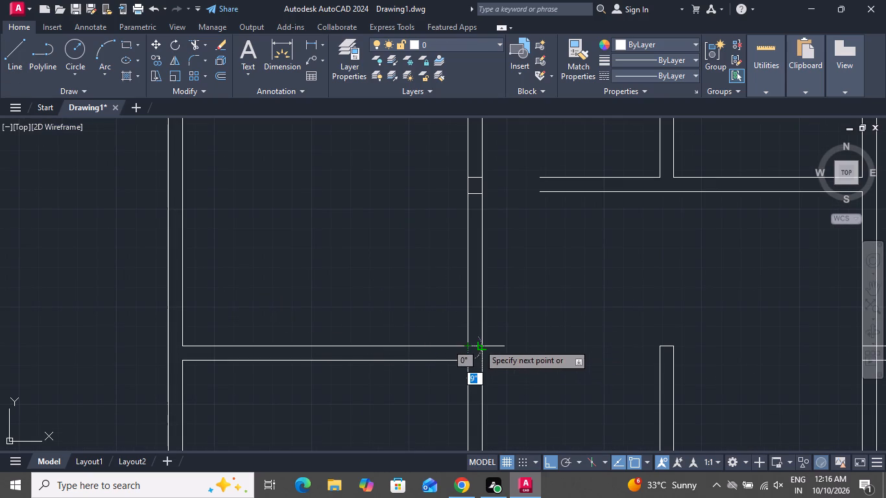
left_click(479, 344)
right_click(483, 345)
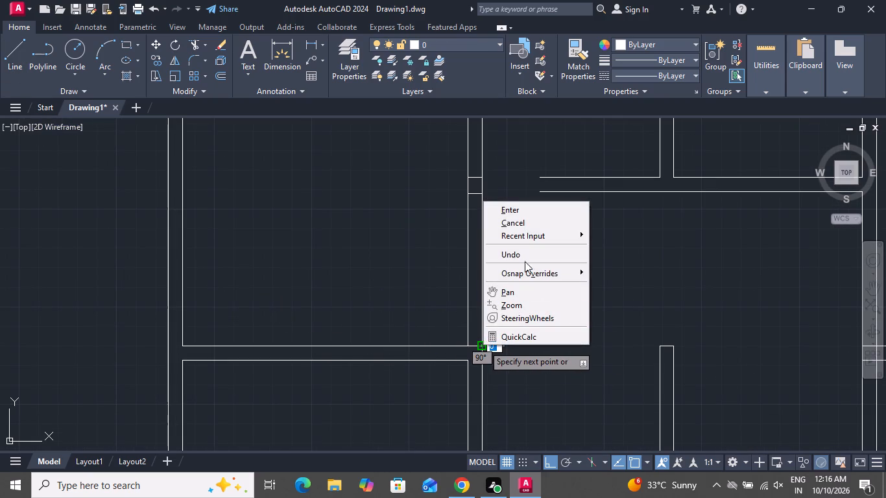
left_click(524, 224)
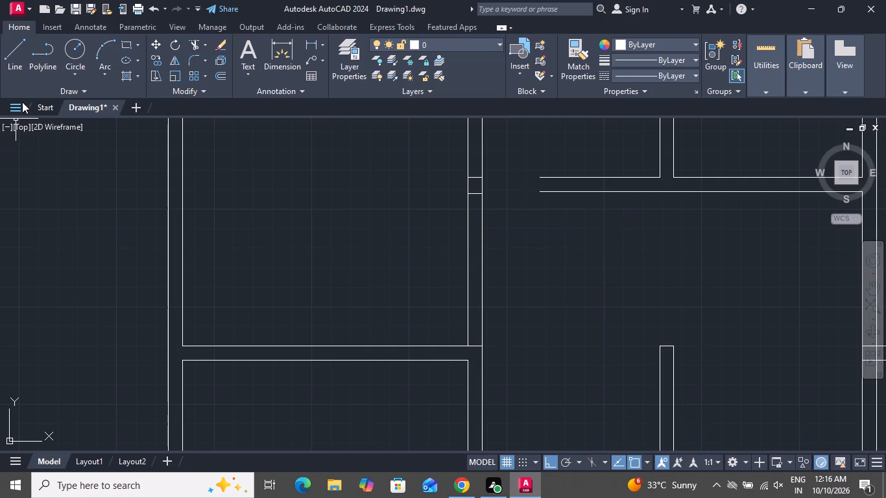
Trim away both lines of the left vertical partition between its upper short cross lines and the lower horizontal partition.
left_click(193, 35)
left_click(193, 49)
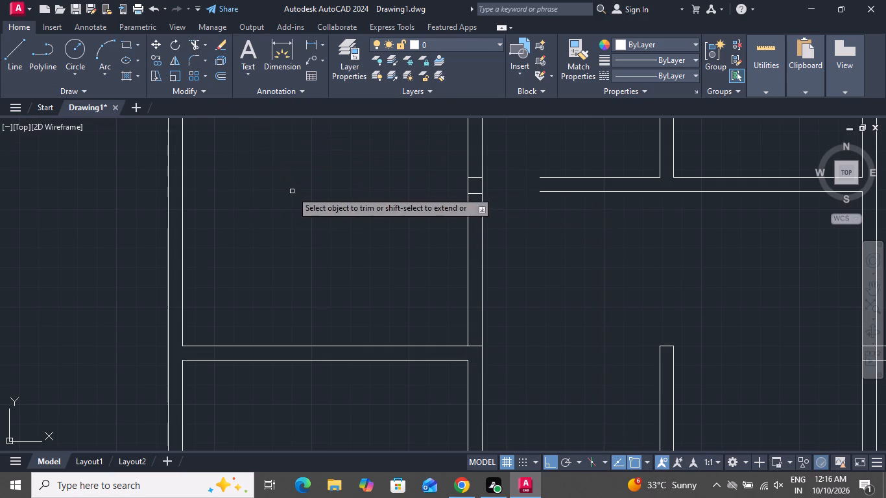
left_click(356, 238)
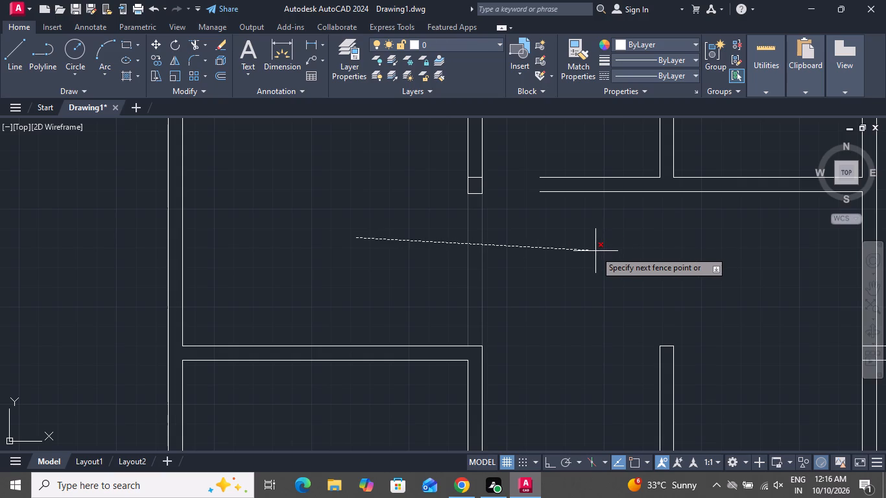
left_click(595, 251)
right_click(542, 247)
left_click(561, 272)
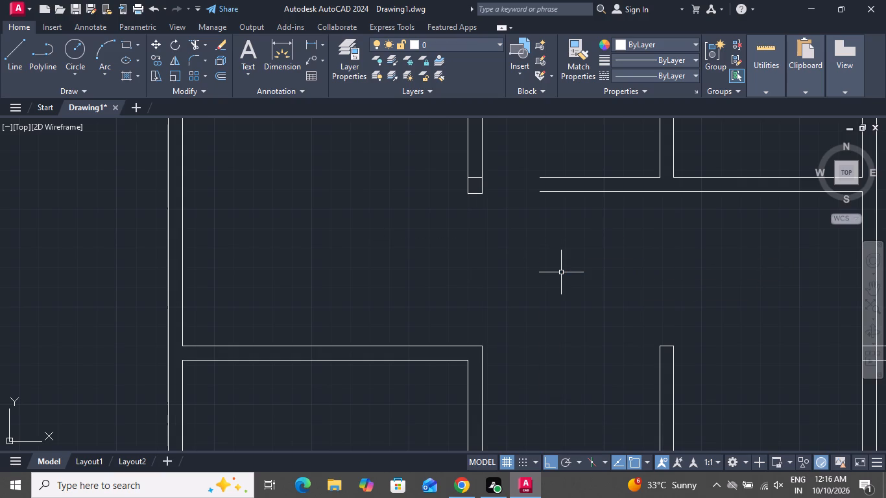
Extend the bottom outer wall's inner line past the left vertical partition to the left outer wall's inner line.
scroll(561, 272, "down", 3)
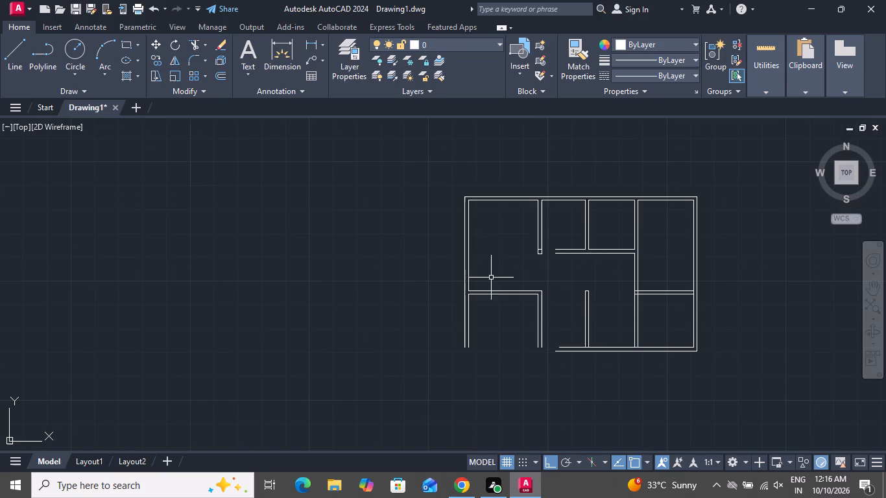
type("ex")
key("space")
key("space")
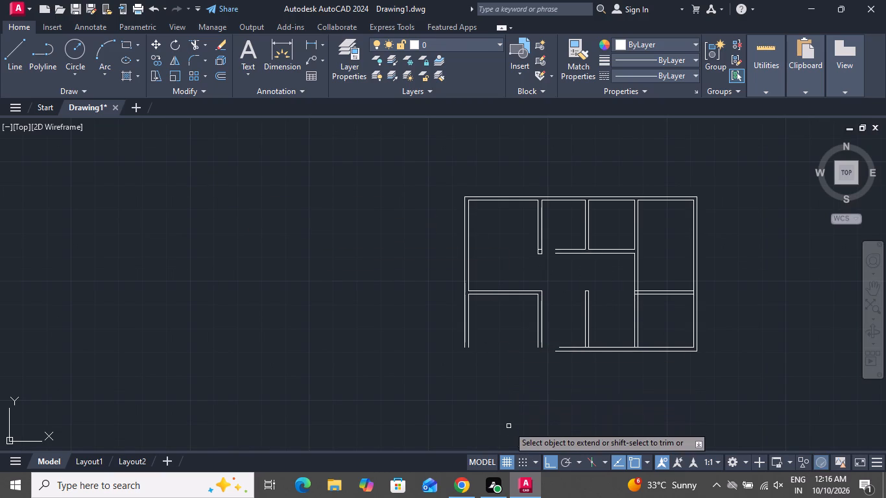
scroll(511, 433, "up", 2)
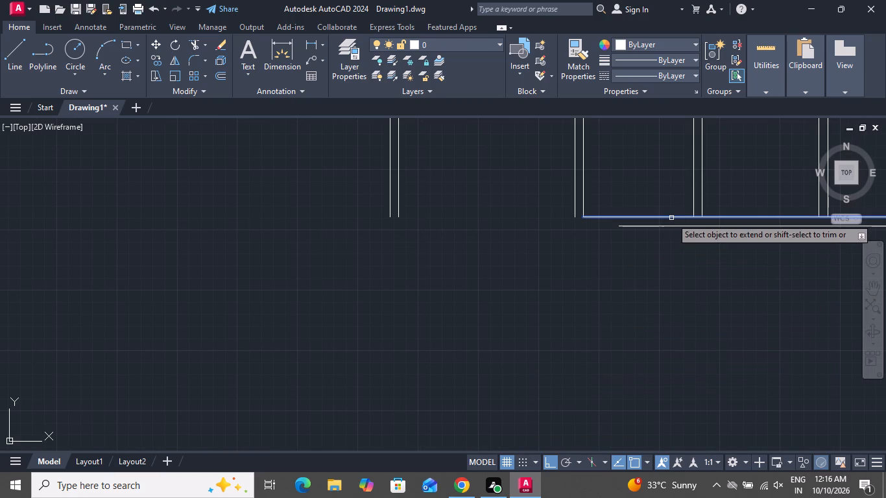
left_click(671, 218)
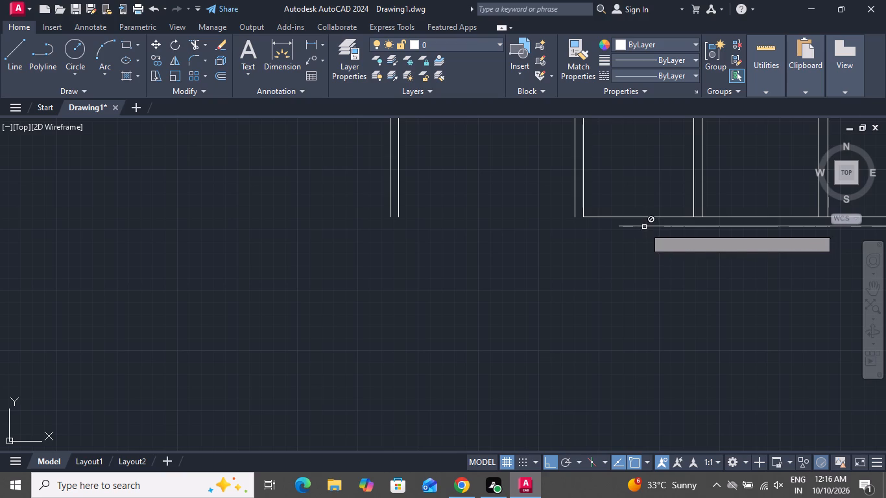
left_click(605, 217)
left_click(577, 216)
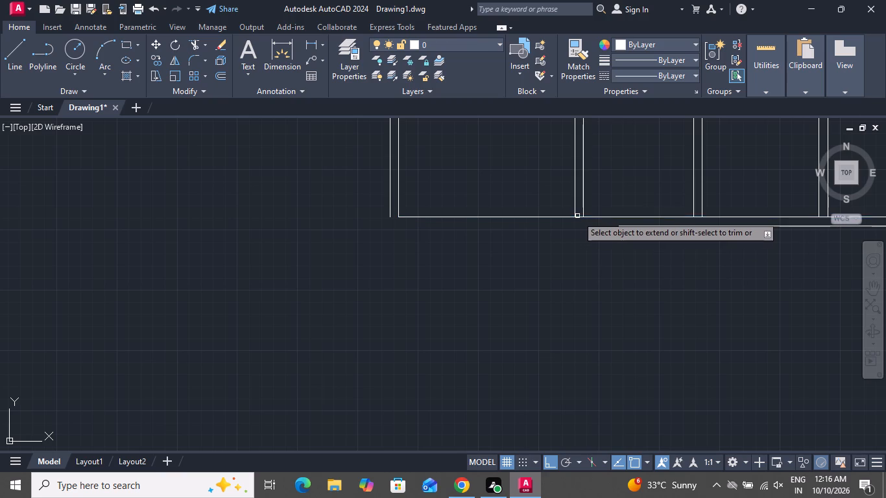
right_click(480, 261)
left_click(506, 279)
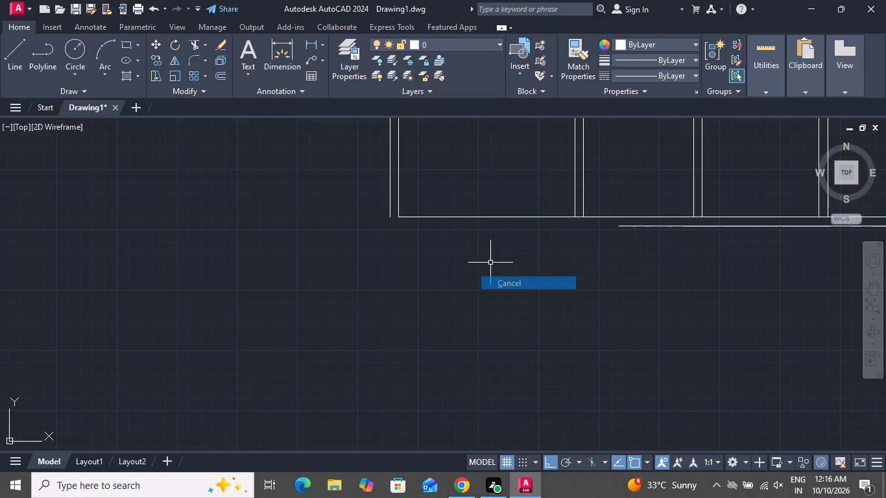
Fillet the outer lines of the left and bottom outer walls into a closed lower-left corner.
left_click(188, 58)
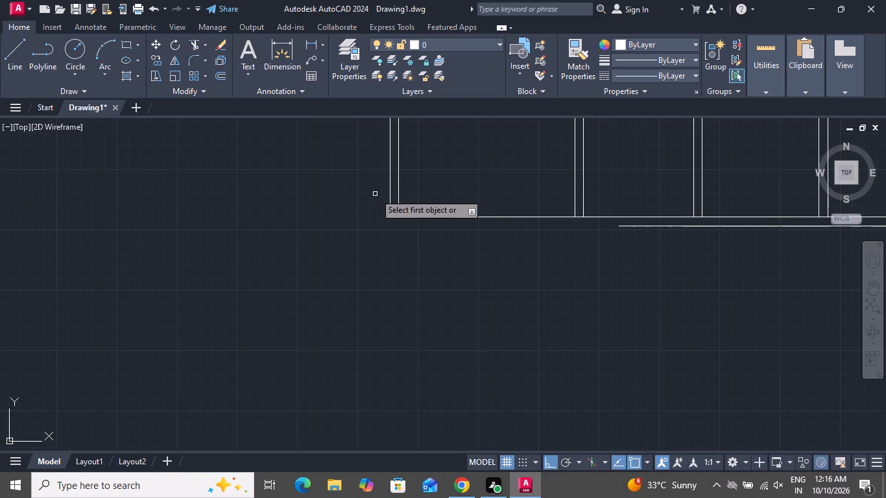
left_click(390, 189)
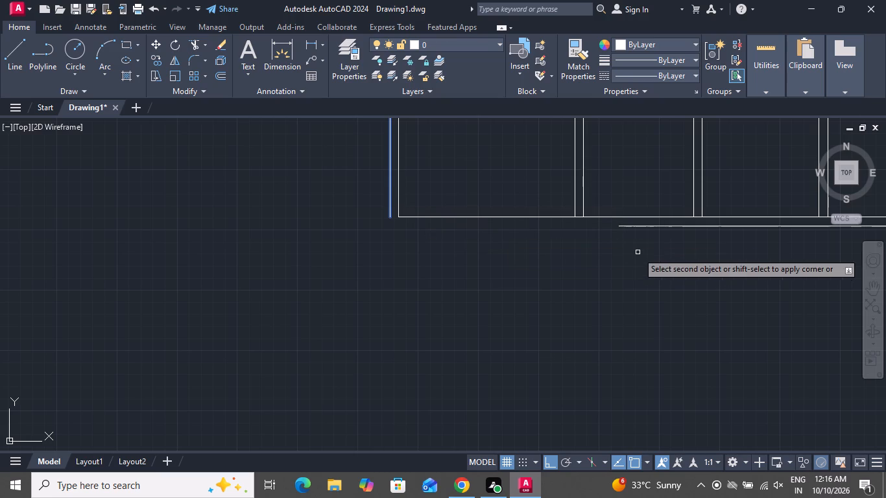
left_click(641, 227)
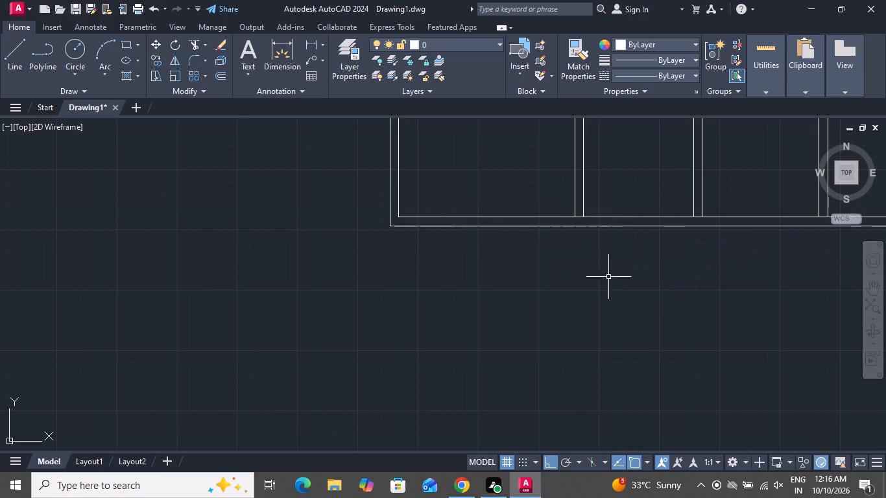
Trim the bottom outer wall's inner line where the left and middle vertical partitions meet it.
scroll(584, 306, "down", 2)
key("t")
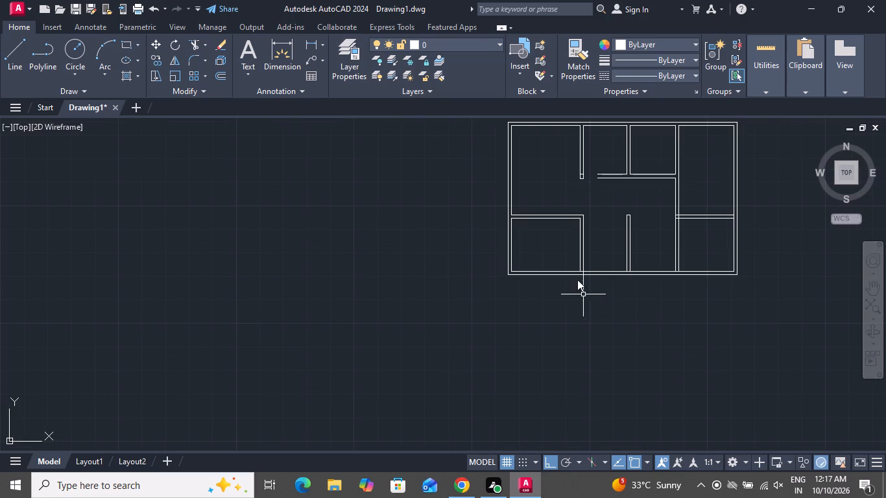
key("r")
key("space")
key("space")
scroll(579, 274, "up", 3)
scroll(579, 274, "down", 1)
scroll(579, 274, "up", 1)
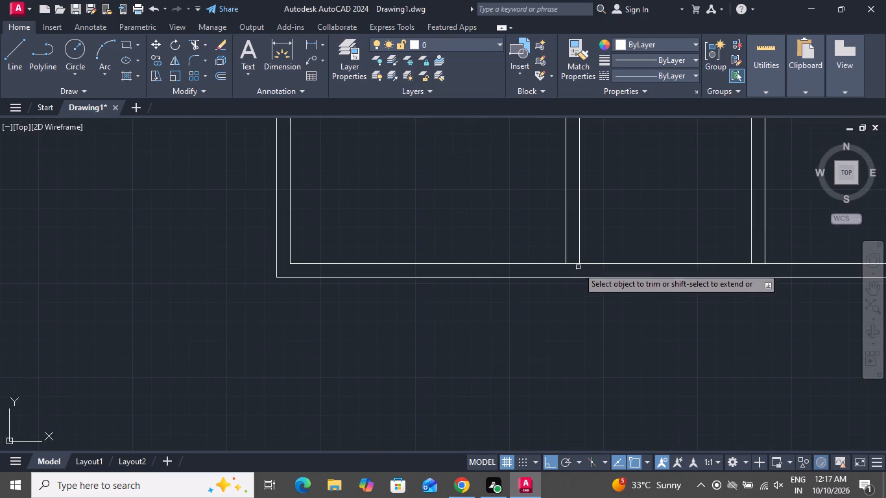
scroll(575, 265, "up", 3)
left_click(572, 260)
scroll(558, 287, "up", 1)
scroll(557, 288, "down", 3)
scroll(557, 290, "up", 1)
scroll(557, 290, "down", 3)
scroll(673, 275, "up", 3)
scroll(656, 303, "down", 1)
left_click(653, 301)
scroll(587, 308, "up", 1)
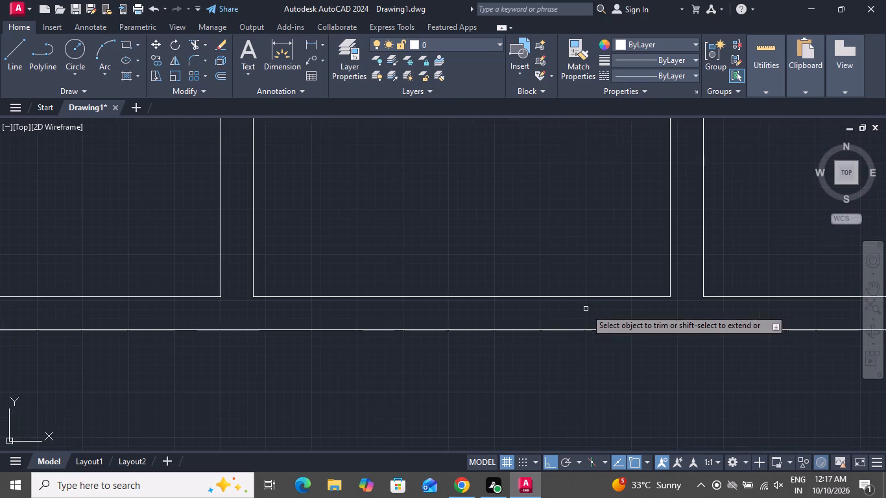
Trim the bottom outer wall's inner line between the two lines of the right vertical partition.
scroll(604, 304, "down", 4)
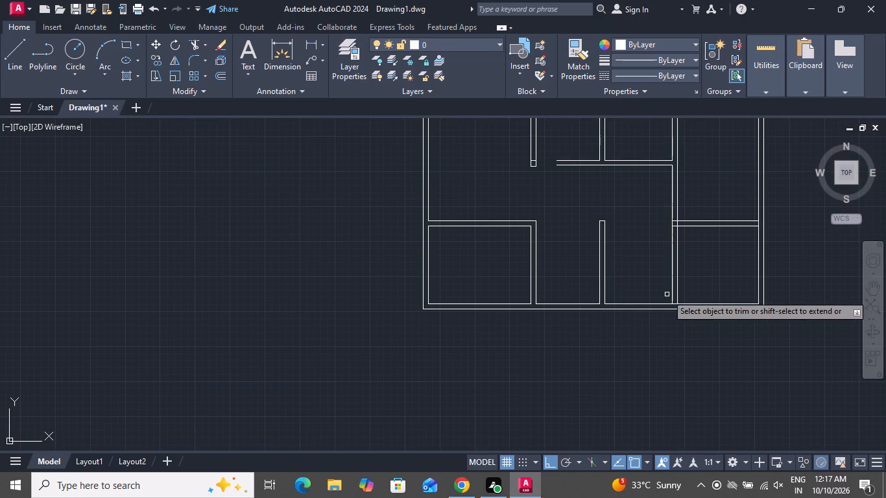
scroll(666, 295, "up", 5)
left_click(673, 314)
left_click(668, 342)
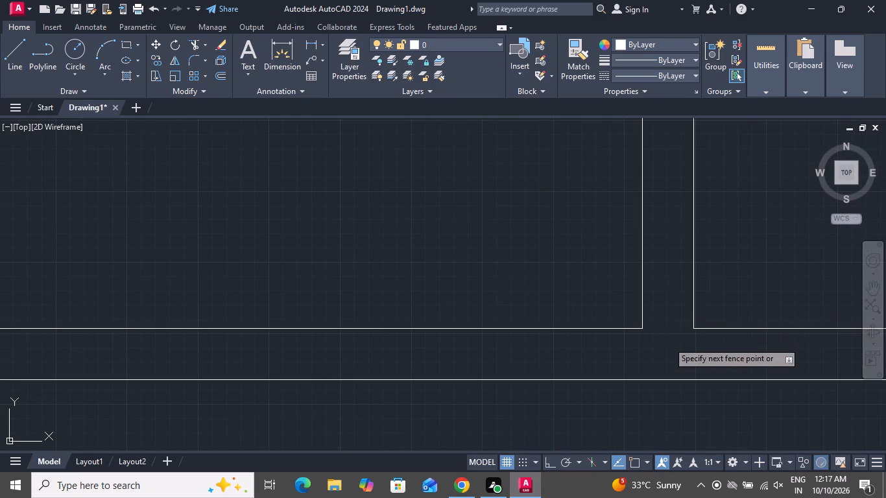
scroll(668, 342, "up", 1)
scroll(668, 342, "down", 3)
scroll(665, 342, "up", 1)
scroll(665, 342, "down", 5)
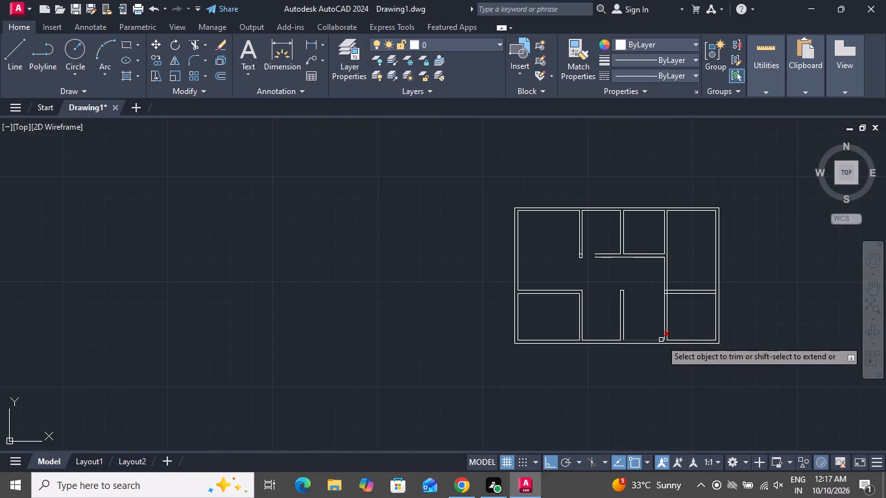
scroll(676, 297, "up", 2)
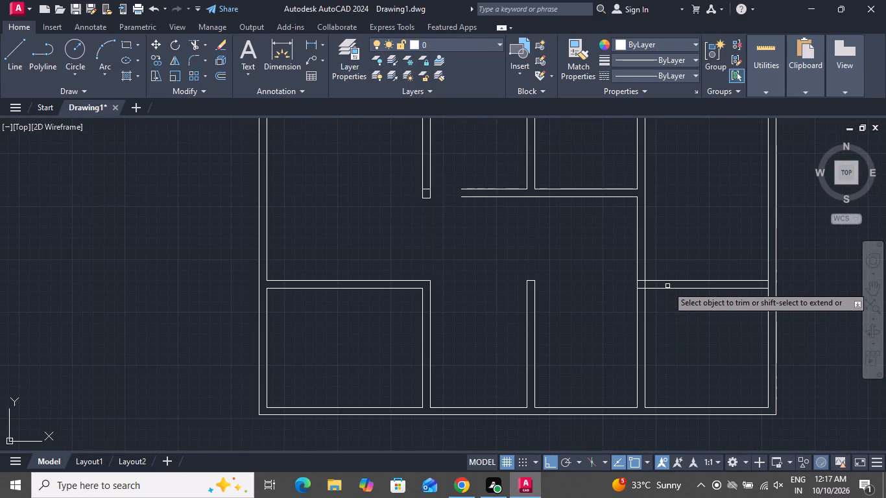
right_click(686, 235)
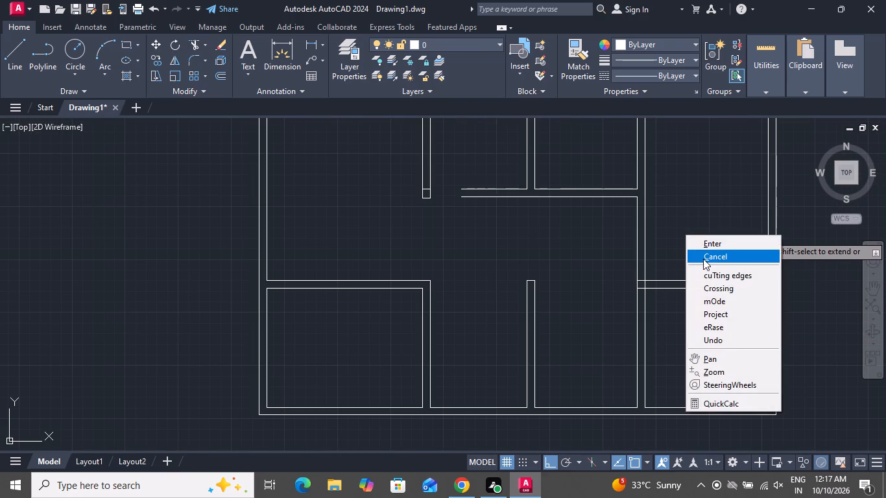
left_click(703, 259)
Draw a line across the left vertical partition, level with the lower-left room's upper inner corner.
scroll(680, 279, "up", 1)
scroll(680, 280, "down", 1)
scroll(687, 219, "down", 2)
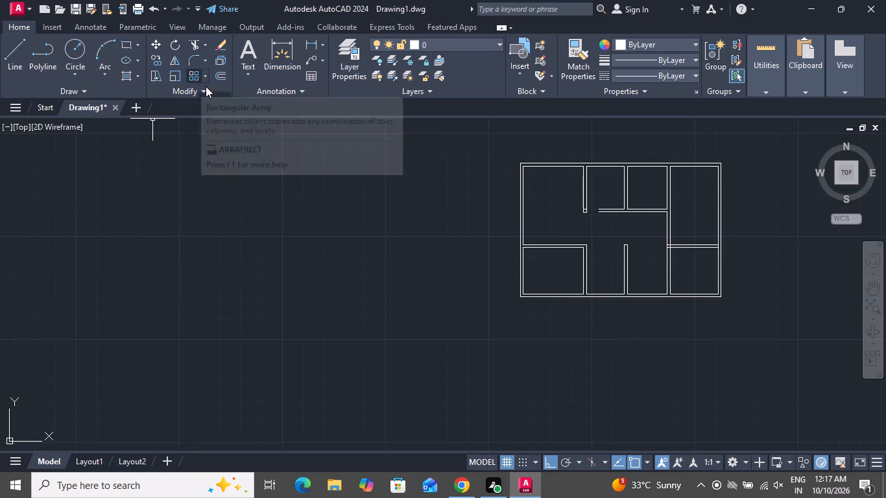
scroll(606, 218, "up", 2)
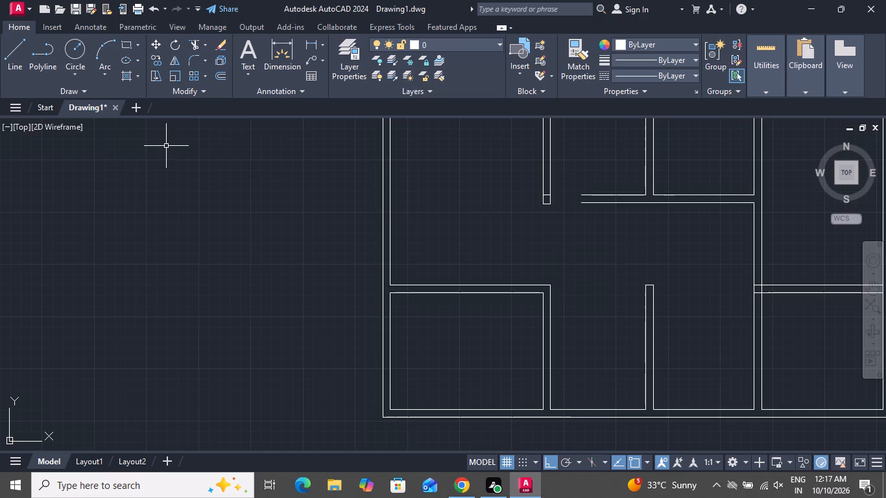
left_click(8, 63)
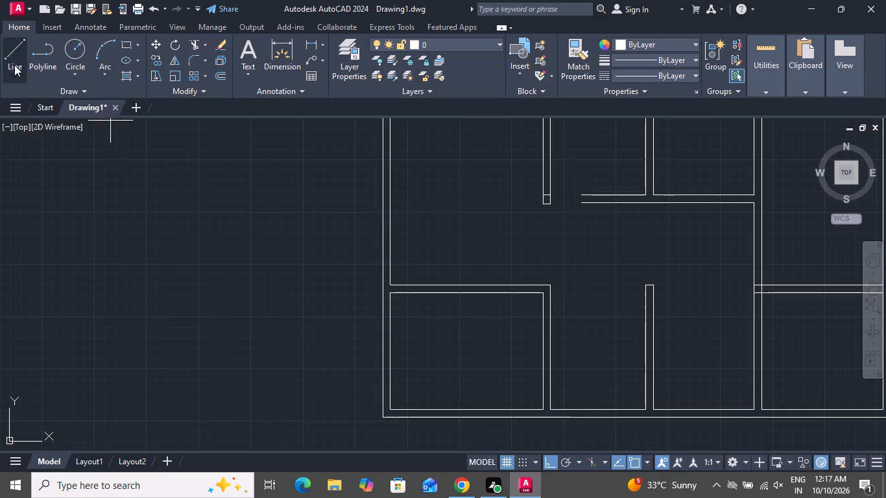
scroll(544, 293, "up", 1)
scroll(544, 293, "down", 1)
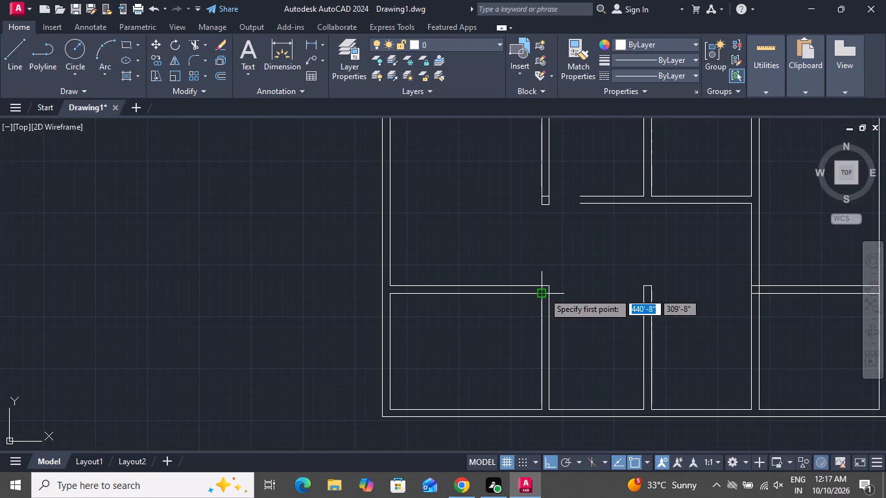
left_click(544, 292)
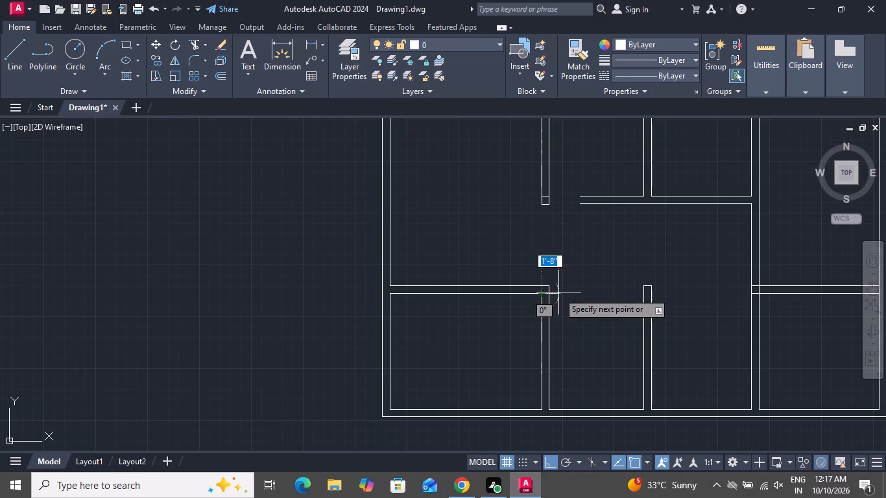
left_click(548, 297)
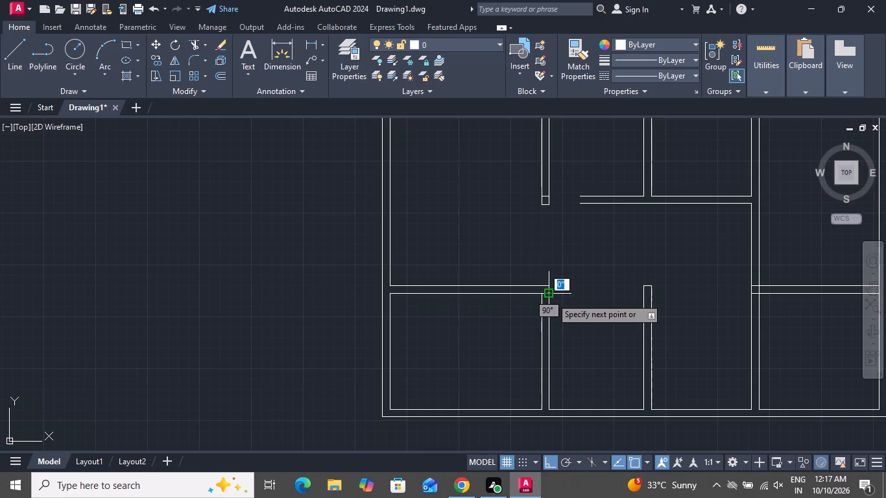
right_click(552, 298)
left_click(577, 323)
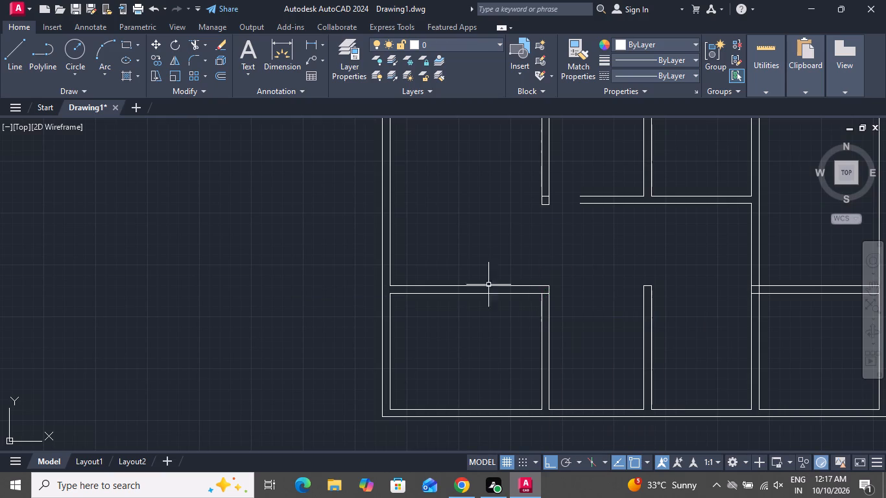
Draw a second short line across the left vertical partition, a little below the lower-left room's upper inner corner.
left_click(19, 61)
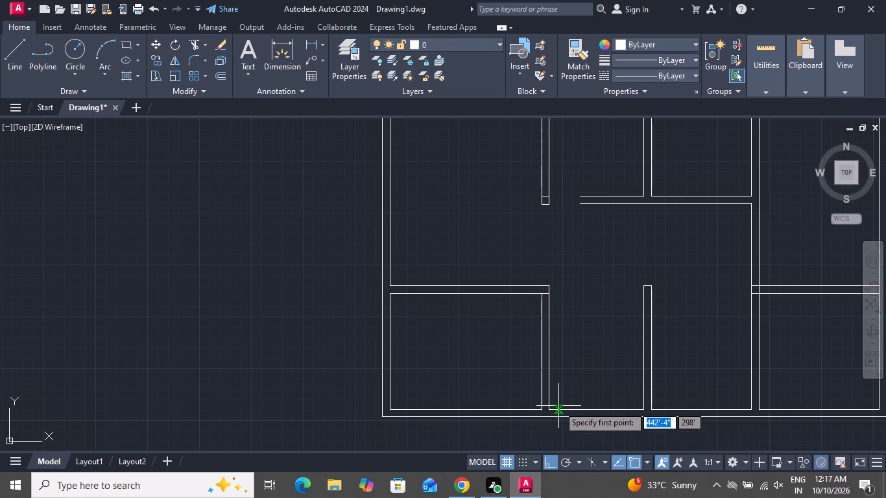
left_click(542, 327)
left_click(547, 325)
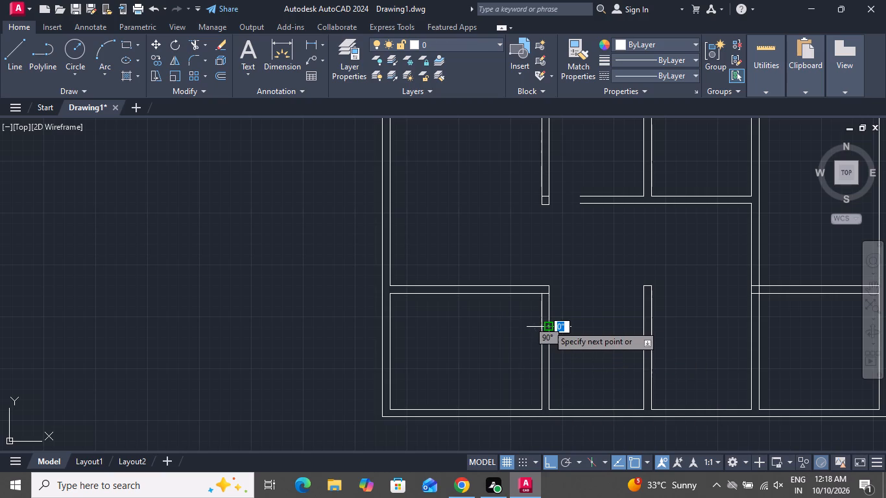
right_click(547, 325)
left_click(583, 349)
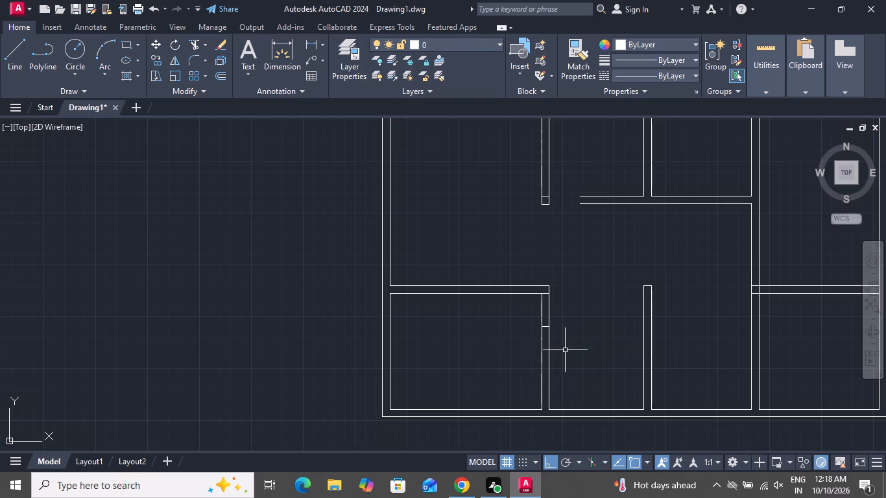
Place a Door - Imperial block from the Architectural tool palette in the upper-left room and close the palettes.
key("t")
key("p")
key("space")
left_click_drag(549, 101, 472, 174)
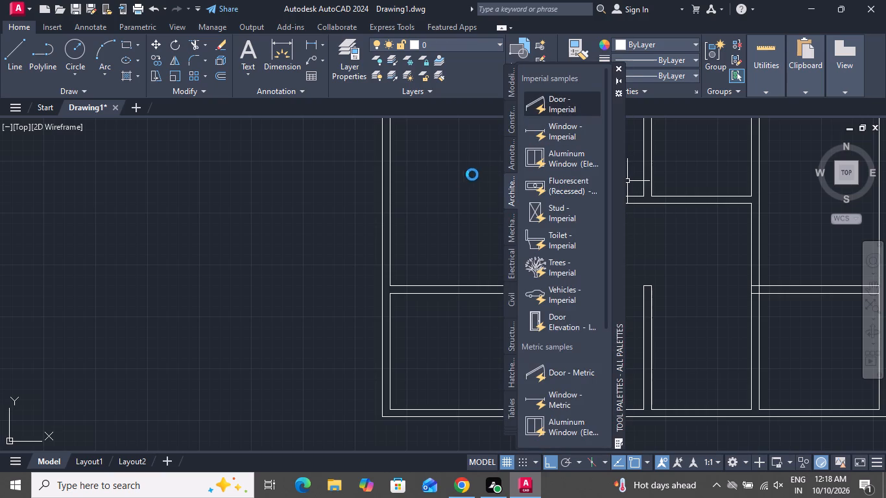
left_click_drag(472, 174, 466, 180)
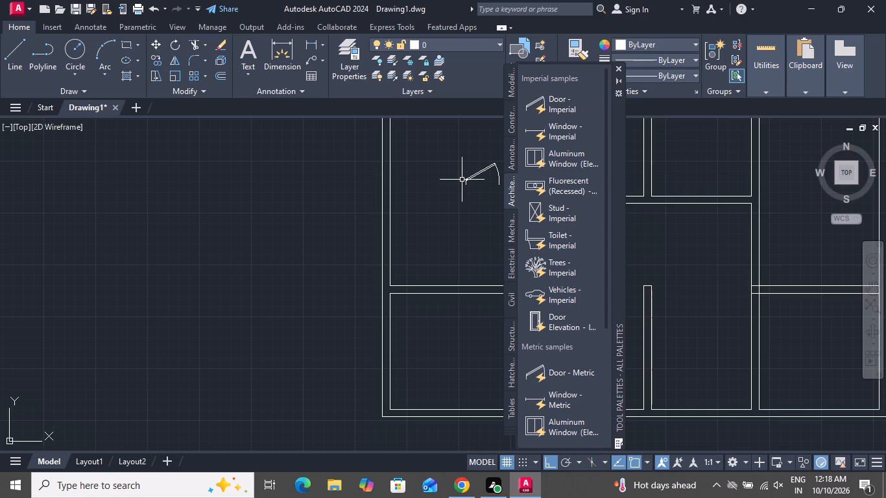
scroll(477, 337, "down", 2)
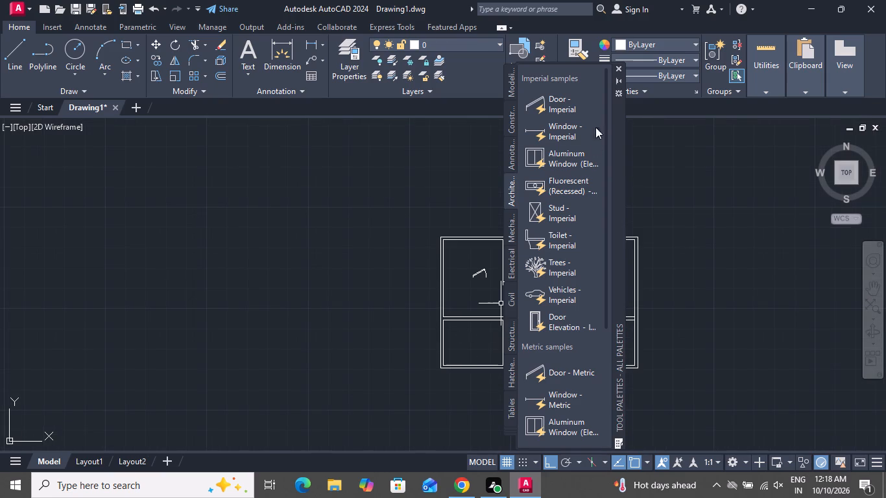
left_click(619, 67)
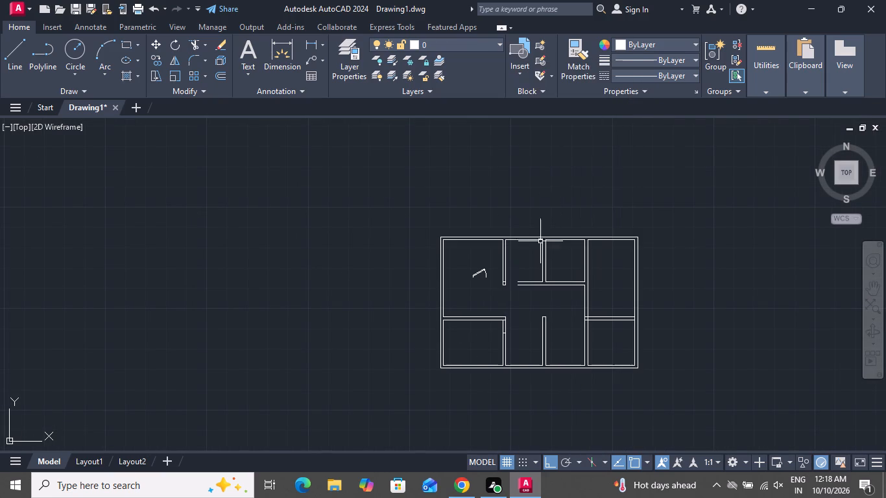
Set the door block's opening angle to 90° so its leaf stands perpendicular to the opening.
scroll(470, 277, "up", 3)
left_click(496, 261)
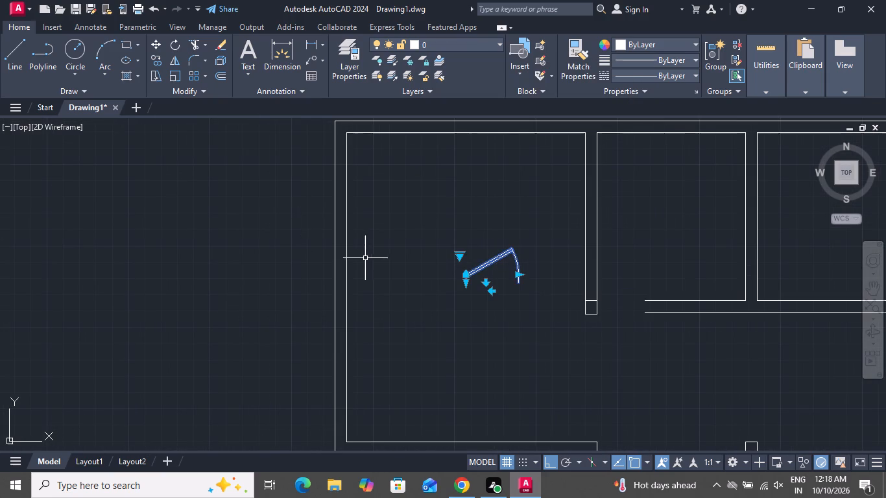
left_click(462, 251)
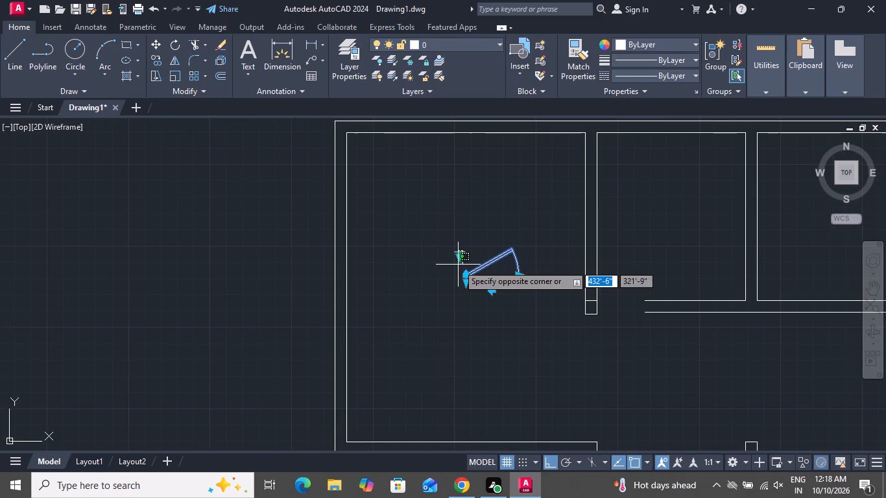
left_click(458, 265)
left_click(459, 255)
left_click(488, 303)
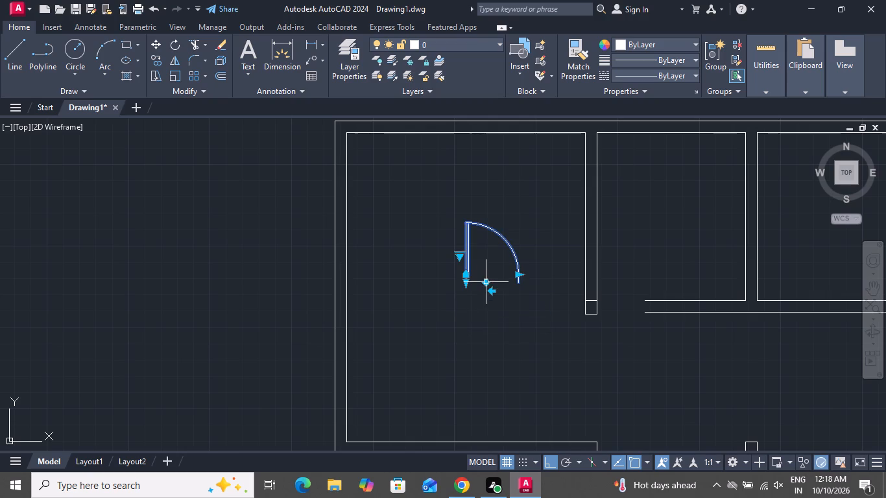
Rotate the door block 90° counterclockwise about its hinge end.
scroll(522, 244, "down", 1)
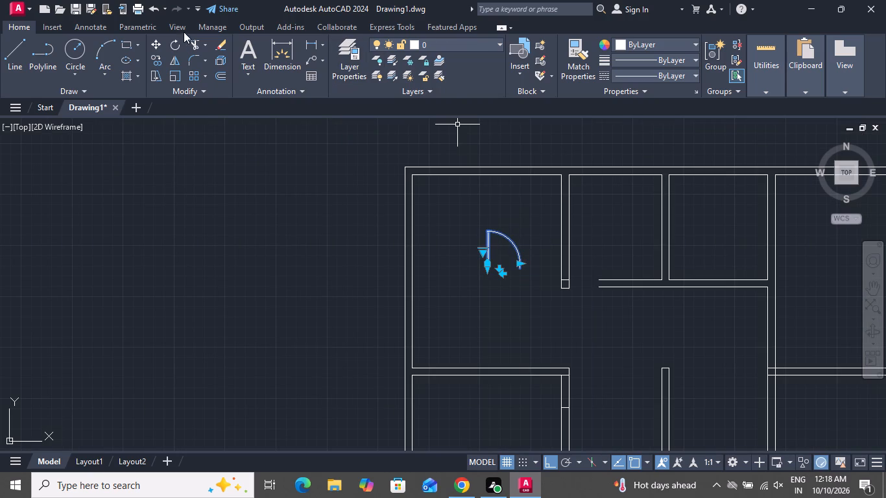
left_click(170, 49)
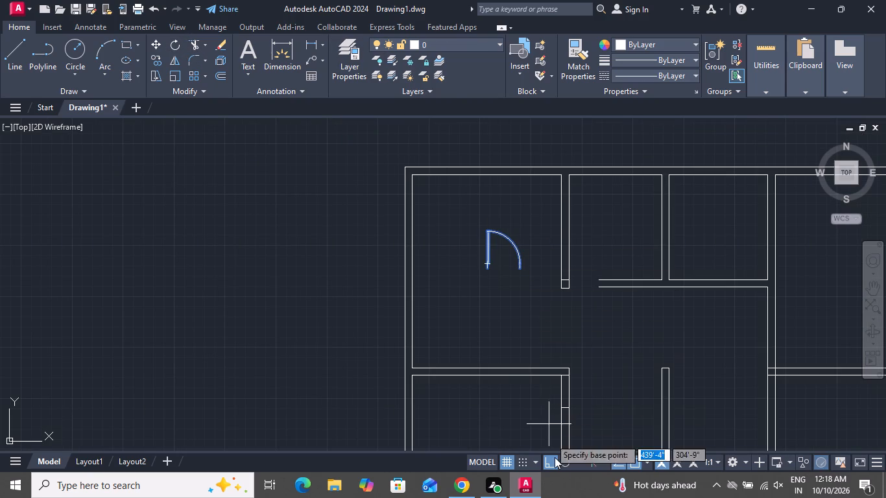
scroll(491, 333, "down", 1)
left_click(491, 292)
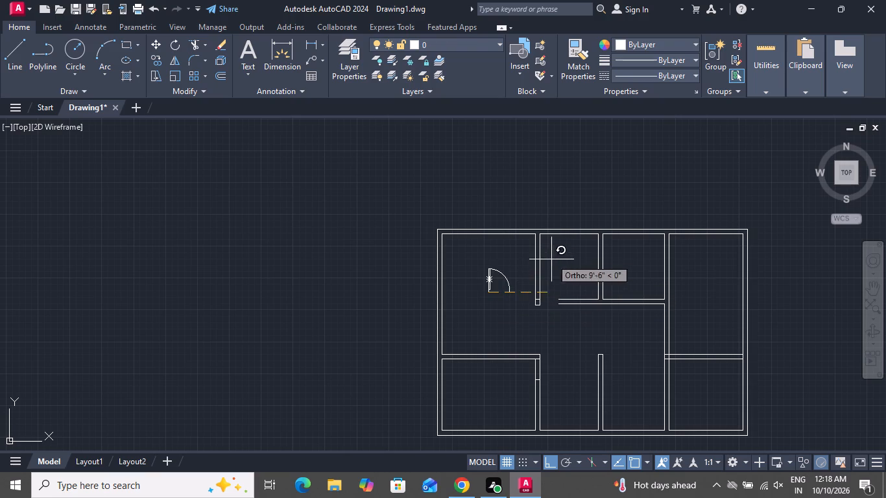
left_click(469, 187)
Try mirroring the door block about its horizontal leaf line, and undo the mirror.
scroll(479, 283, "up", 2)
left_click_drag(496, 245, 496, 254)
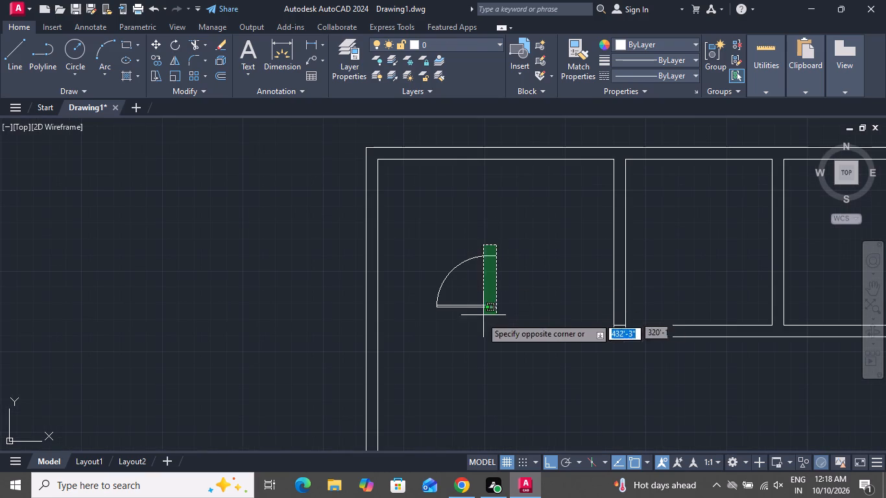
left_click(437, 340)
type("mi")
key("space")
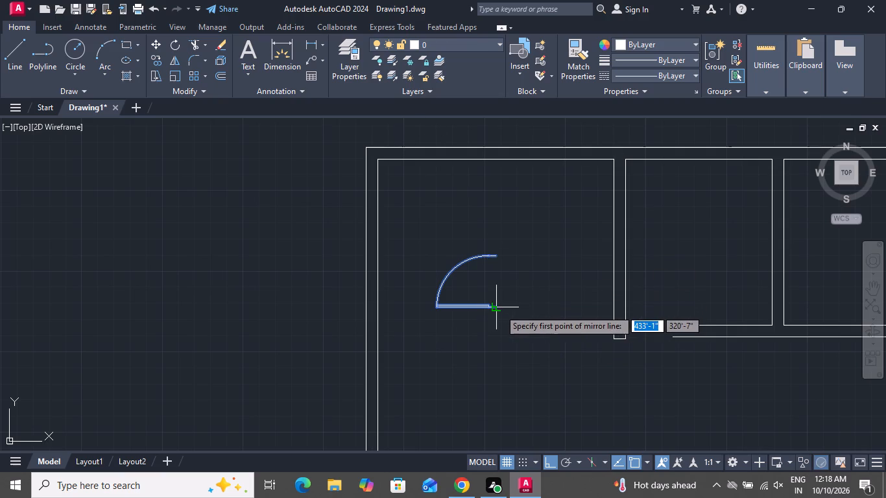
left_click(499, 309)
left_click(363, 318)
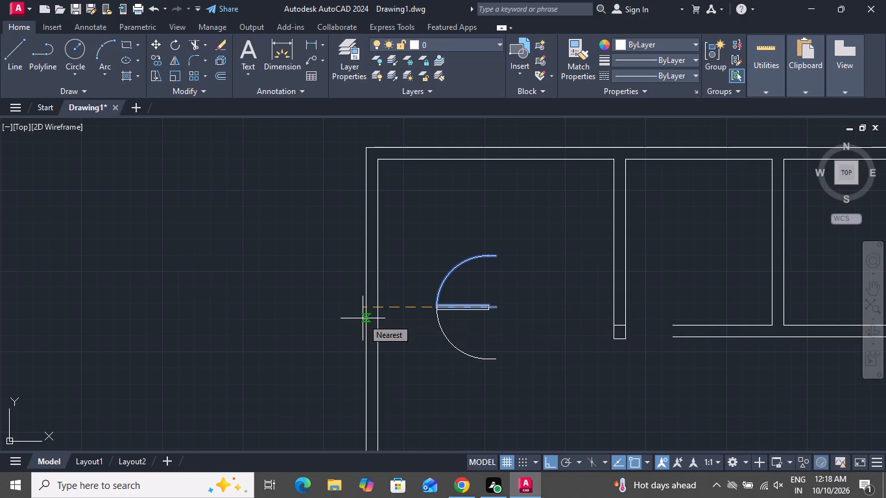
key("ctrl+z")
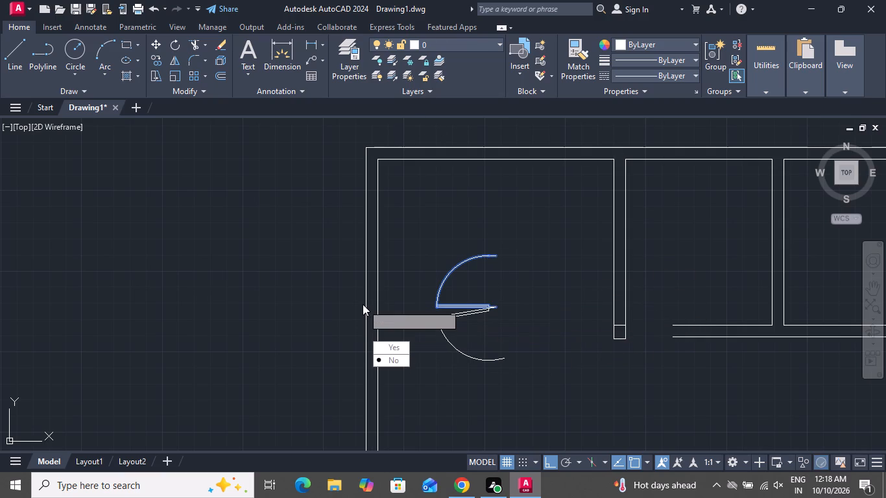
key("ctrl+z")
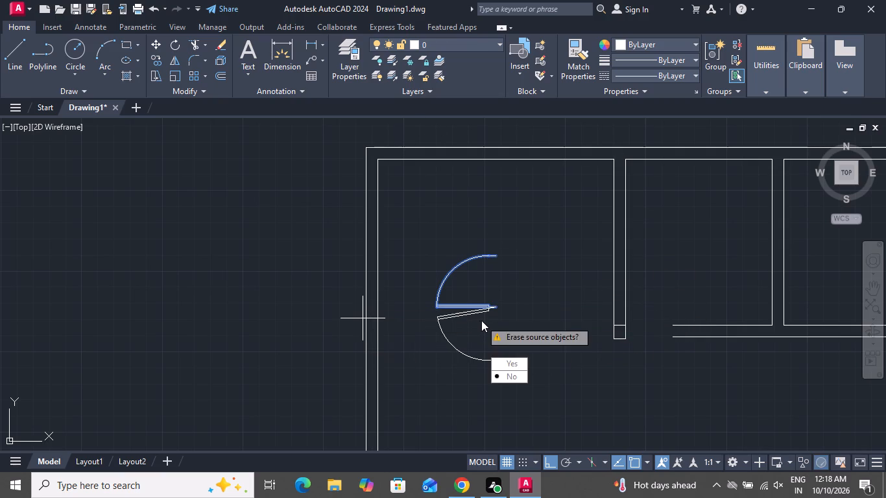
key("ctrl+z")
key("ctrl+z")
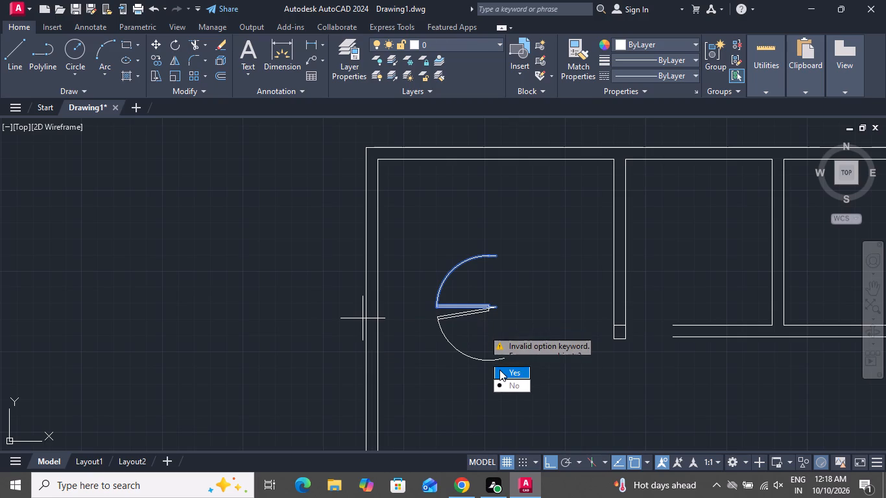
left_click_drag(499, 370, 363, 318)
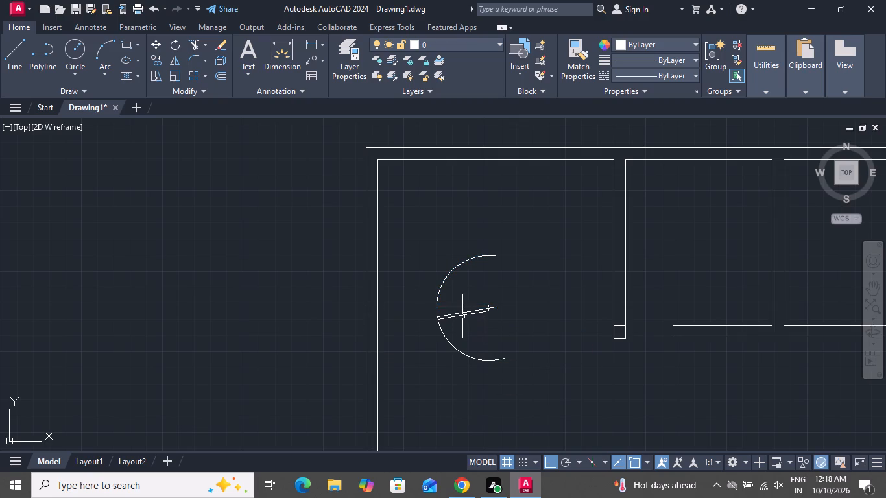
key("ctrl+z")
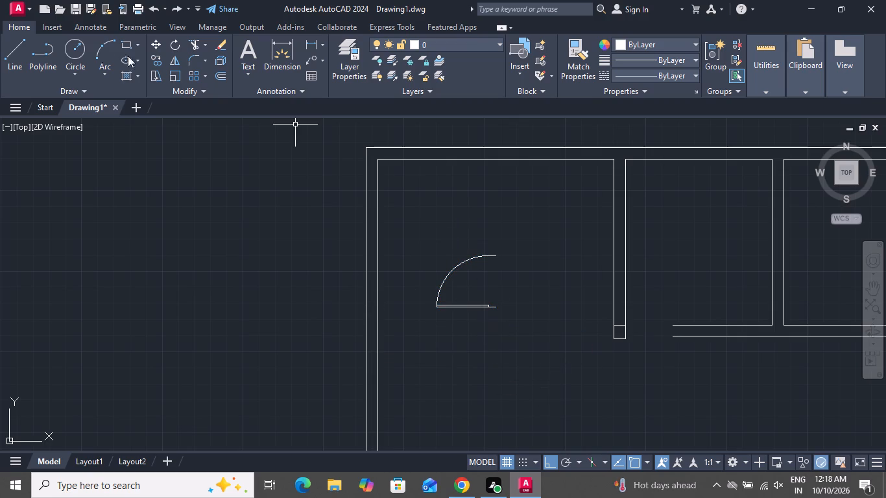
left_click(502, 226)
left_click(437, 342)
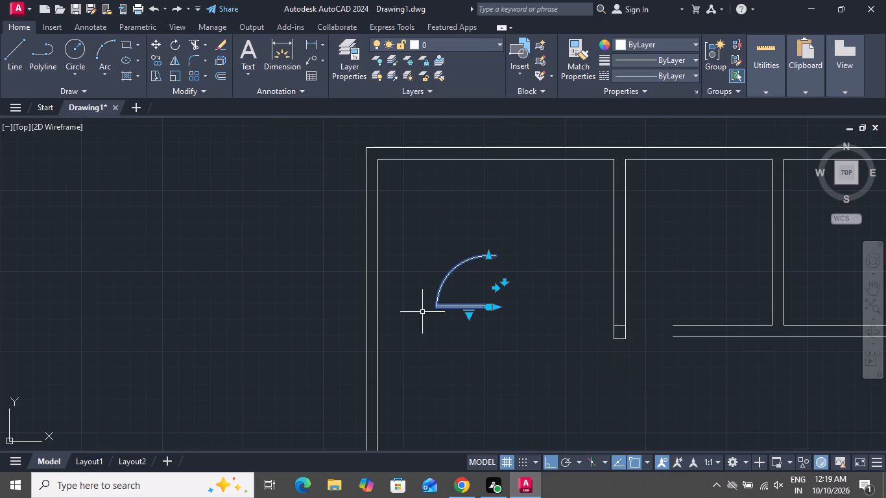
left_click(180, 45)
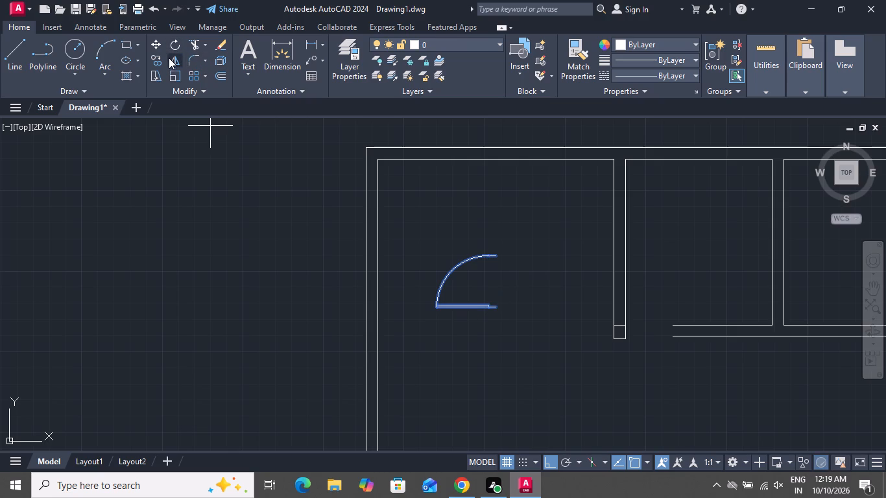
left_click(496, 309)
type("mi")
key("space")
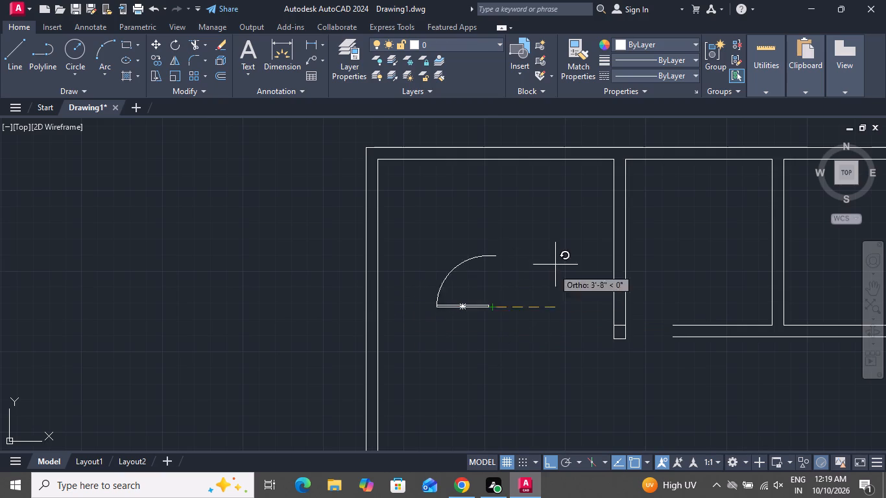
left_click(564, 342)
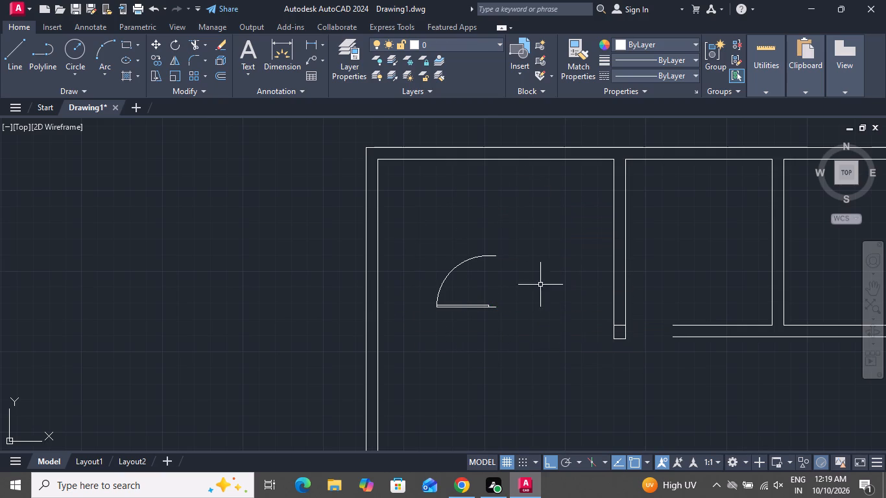
Mirror the door block about its horizontal leaf line, keeping the source door.
left_click_drag(505, 179, 505, 191)
left_click(446, 338)
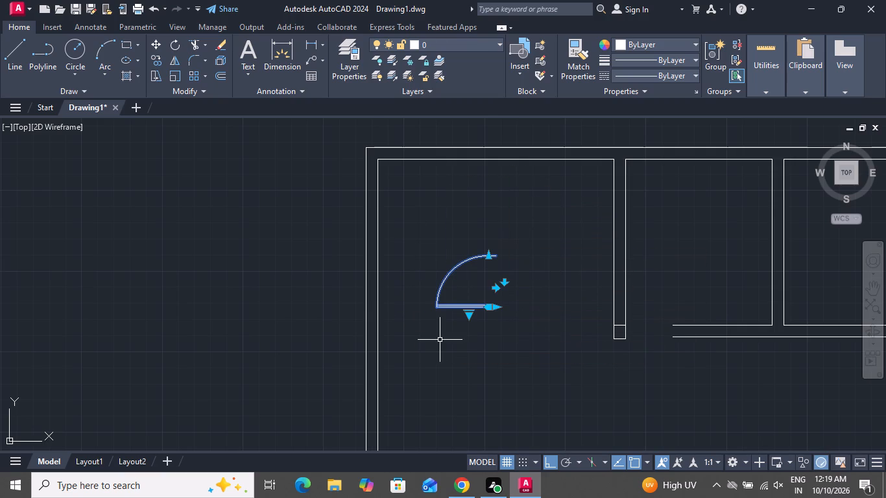
type("mi")
key("space")
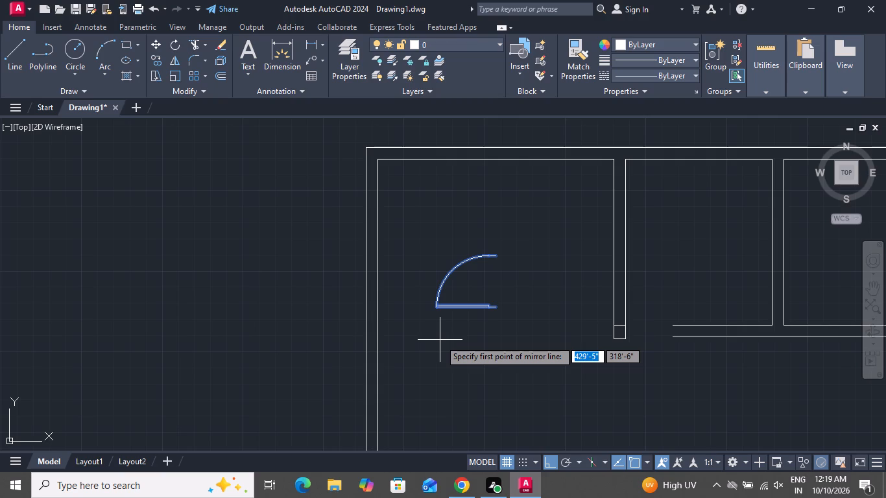
left_click(497, 309)
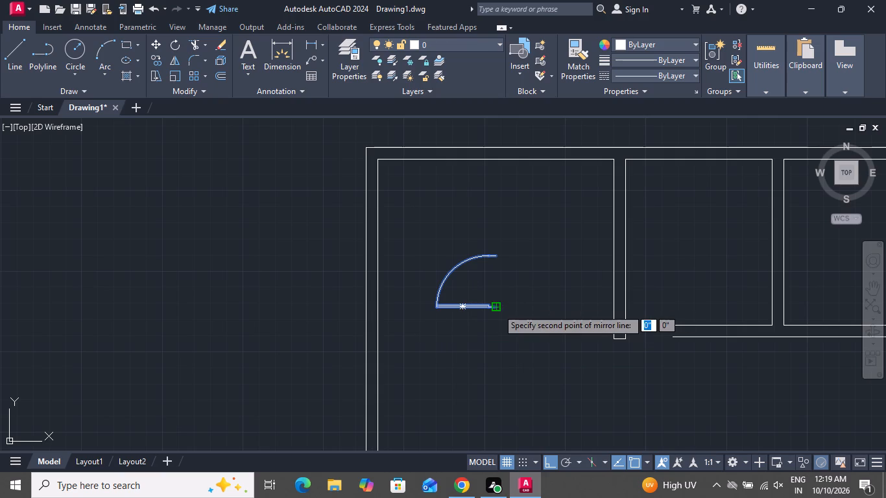
left_click(514, 314)
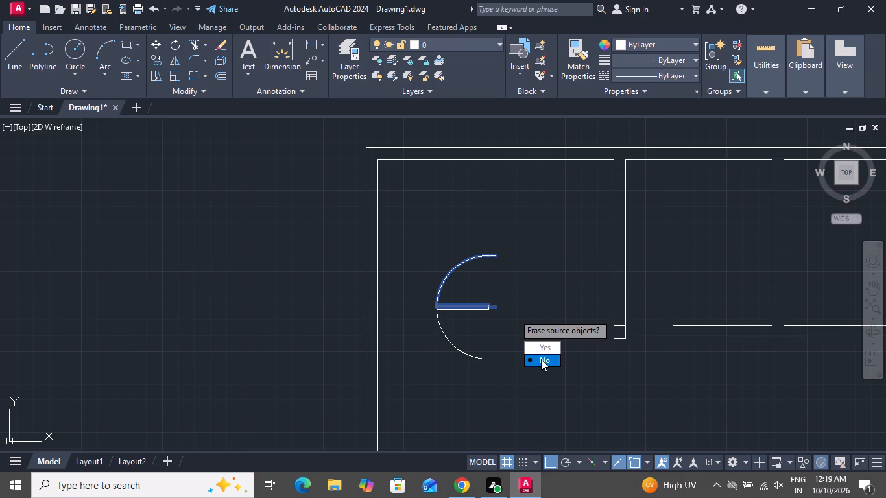
left_click_drag(541, 359, 514, 314)
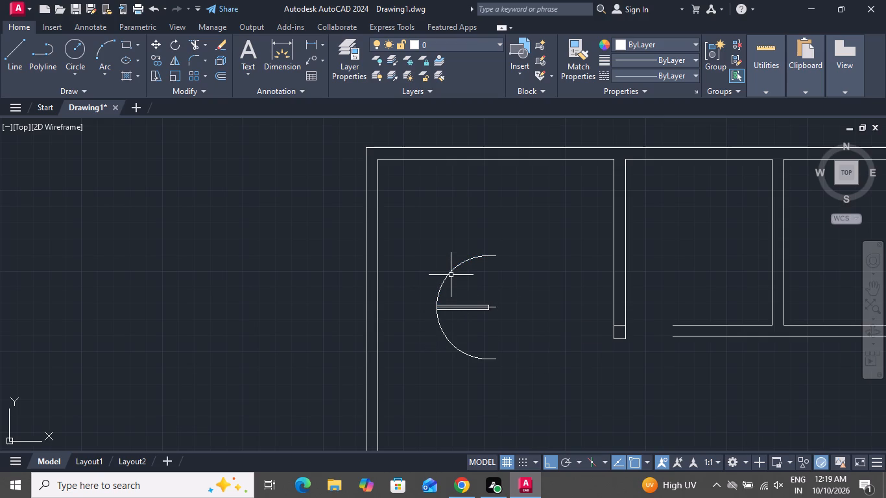
With Ortho off, move the upper door block to the upper corner where the left rooms' dividing wall ends at the door opening.
left_click(450, 272)
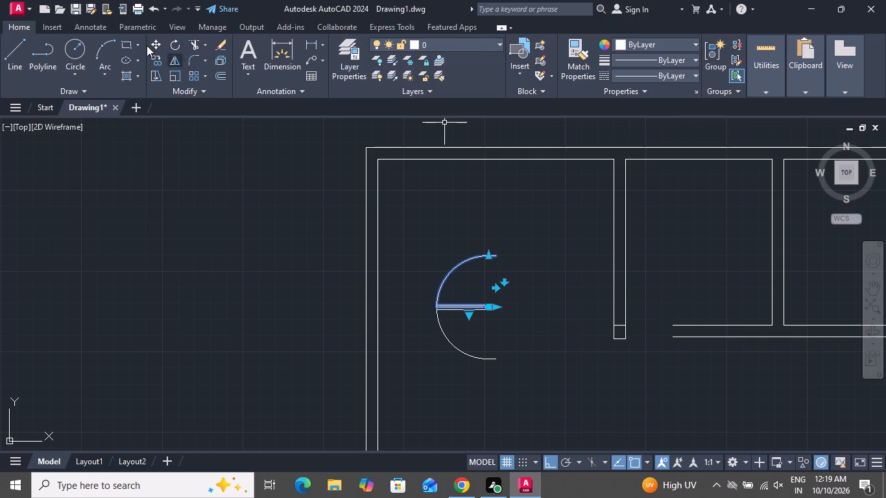
left_click(149, 45)
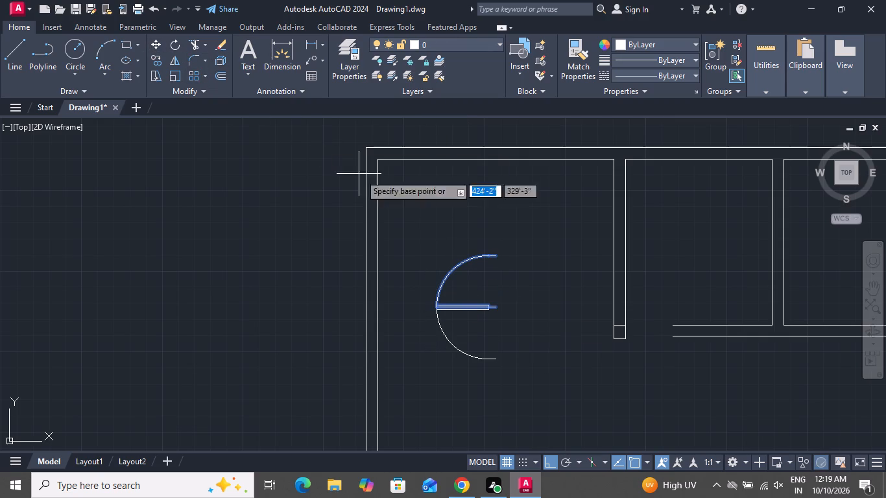
left_click(493, 308)
scroll(570, 225, "down", 3)
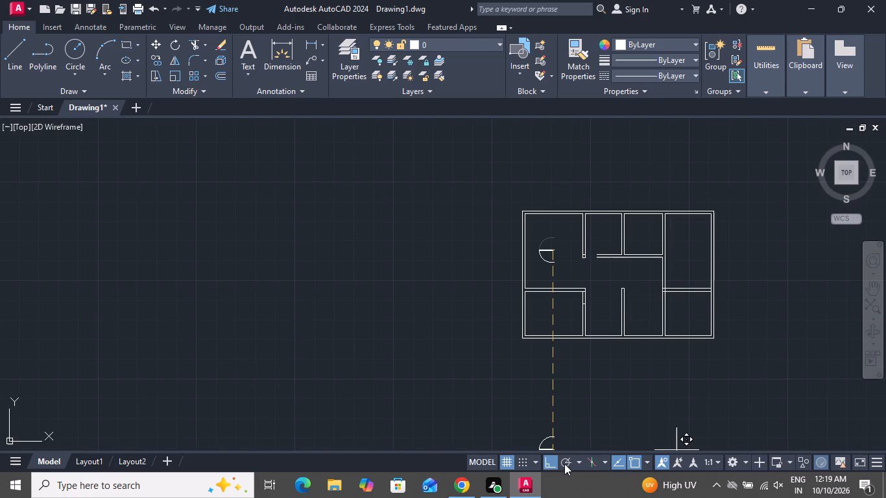
left_click(545, 464)
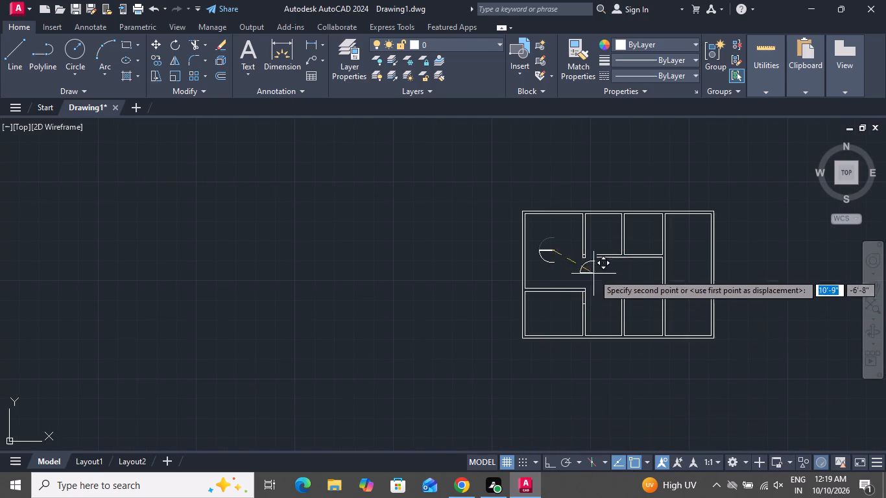
scroll(589, 263, "up", 2)
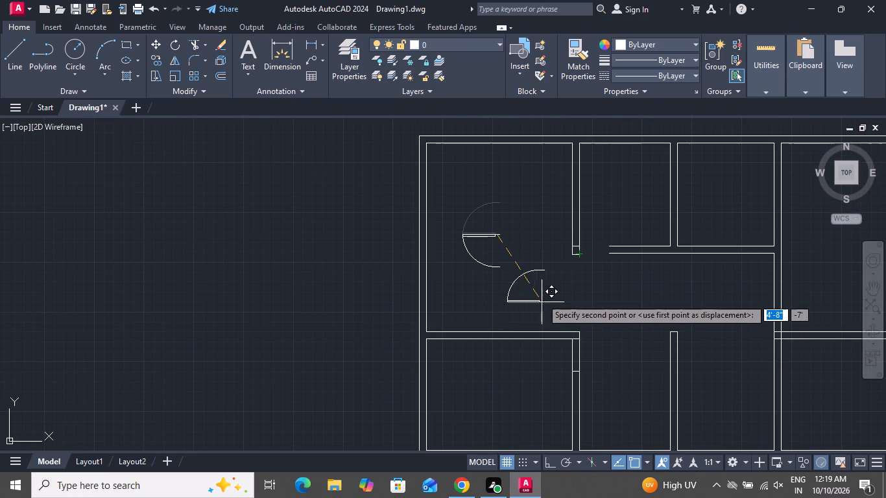
scroll(596, 335, "up", 3)
scroll(595, 335, "down", 1)
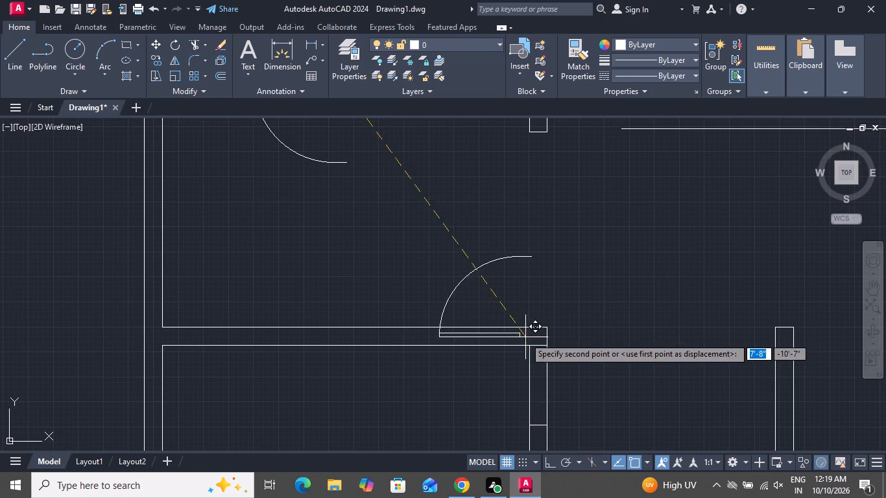
left_click(547, 327)
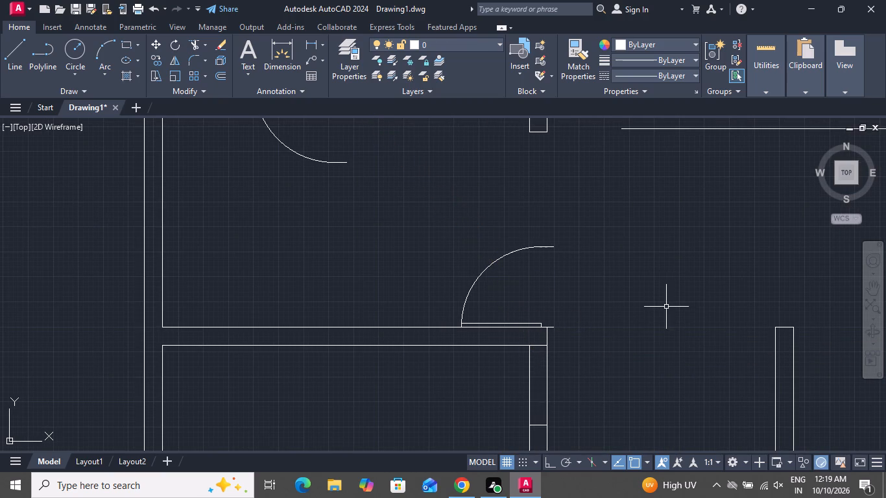
Move the placed door block again so the outer end of its leaf line meets the dividing wall's upper end corner.
scroll(666, 307, "down", 1)
scroll(588, 324, "down", 1)
scroll(588, 324, "up", 2)
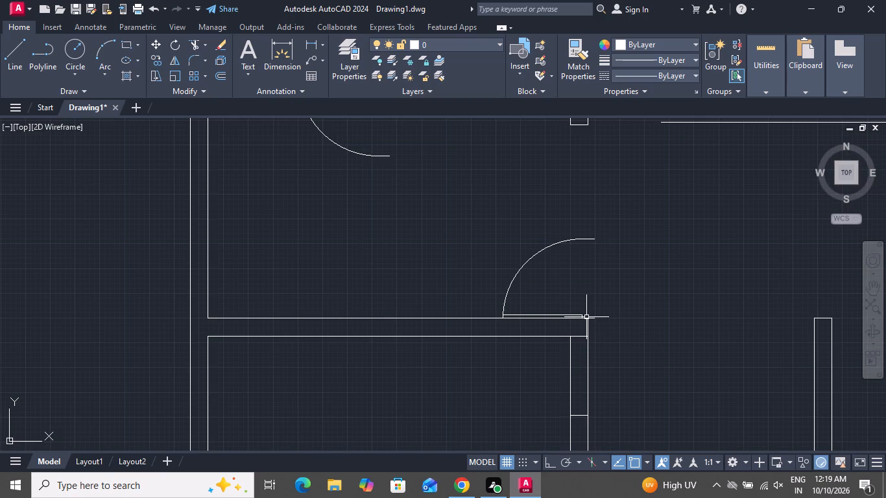
left_click(595, 319)
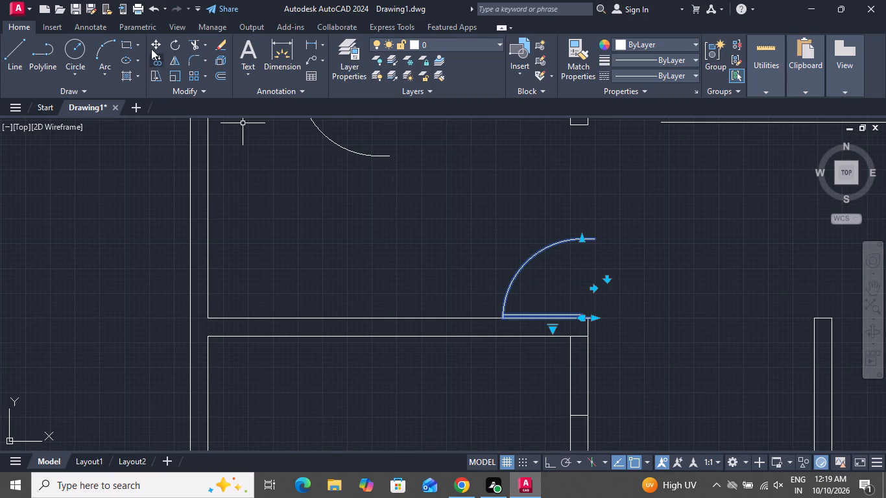
left_click(151, 40)
scroll(564, 328, "up", 2)
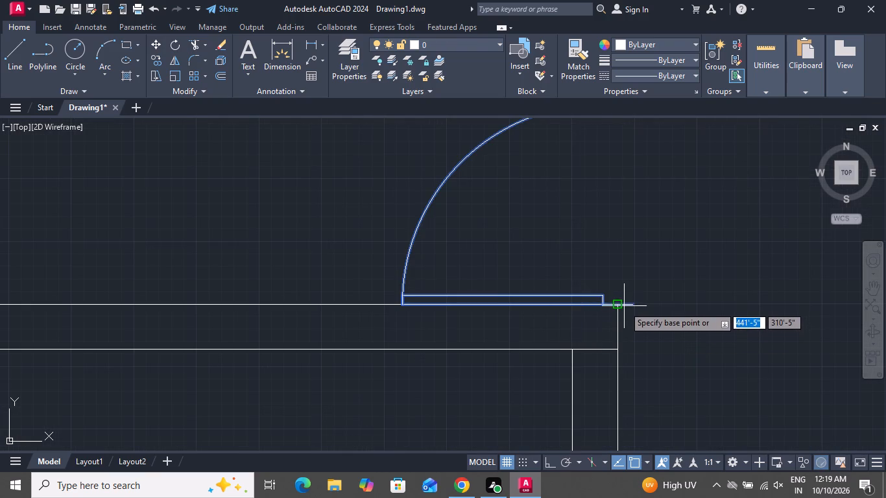
left_click(632, 305)
left_click(614, 303)
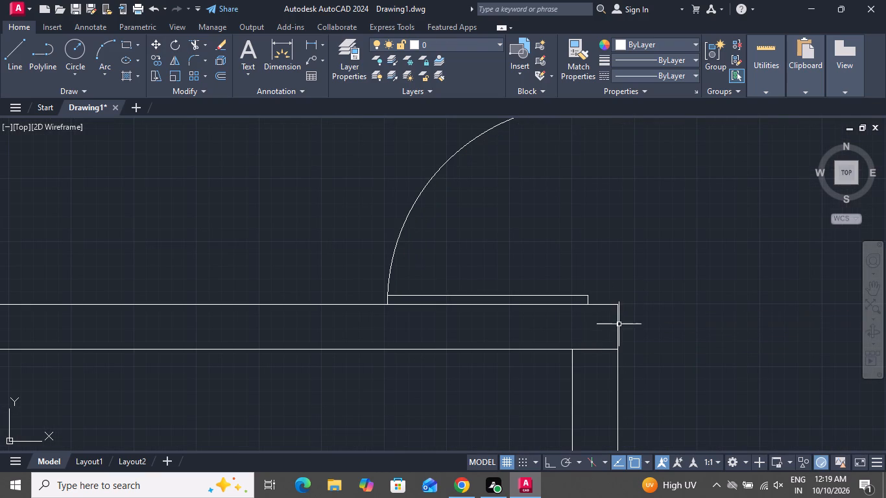
Extend both face lines of the upper-left room's right-hand partition down to the placed door block.
scroll(619, 326, "up", 1)
scroll(619, 326, "down", 5)
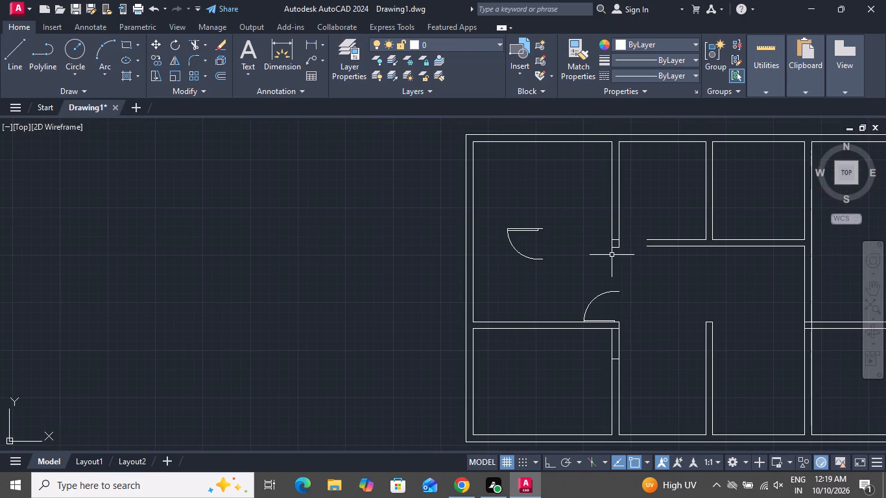
type("ex")
key("space")
key("space")
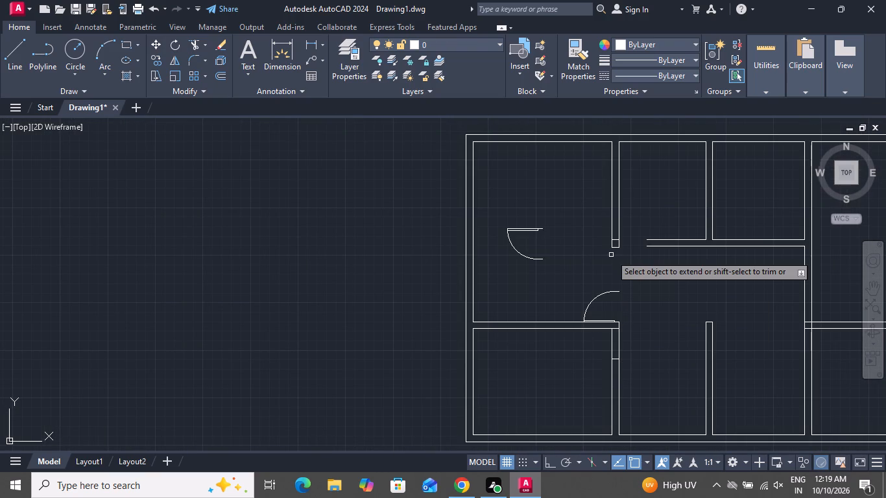
scroll(635, 261, "up", 2)
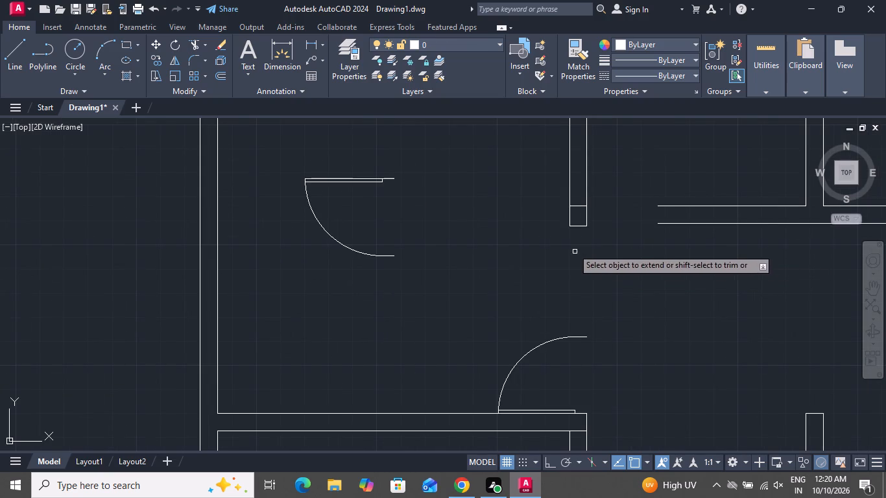
left_click(571, 213)
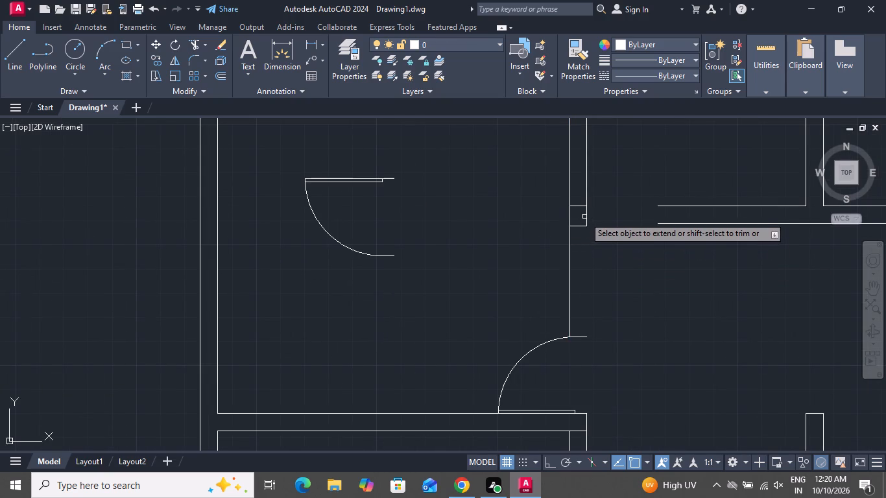
left_click(587, 215)
right_click(609, 316)
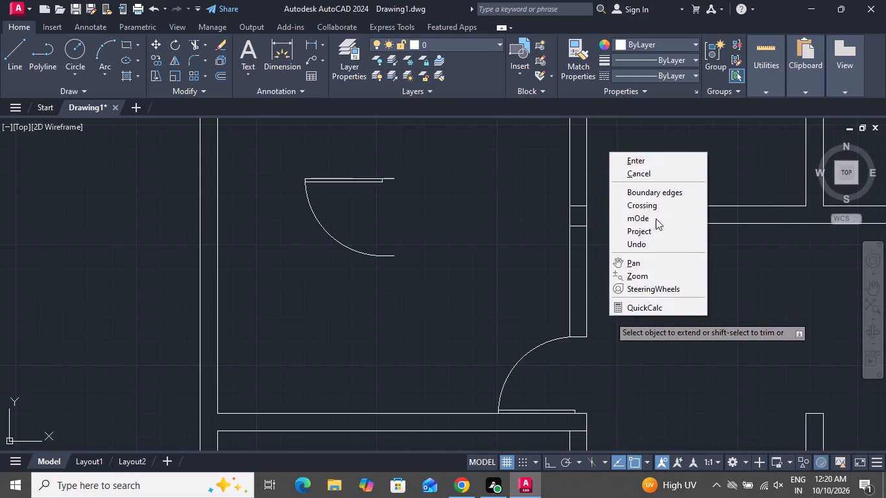
left_click(665, 175)
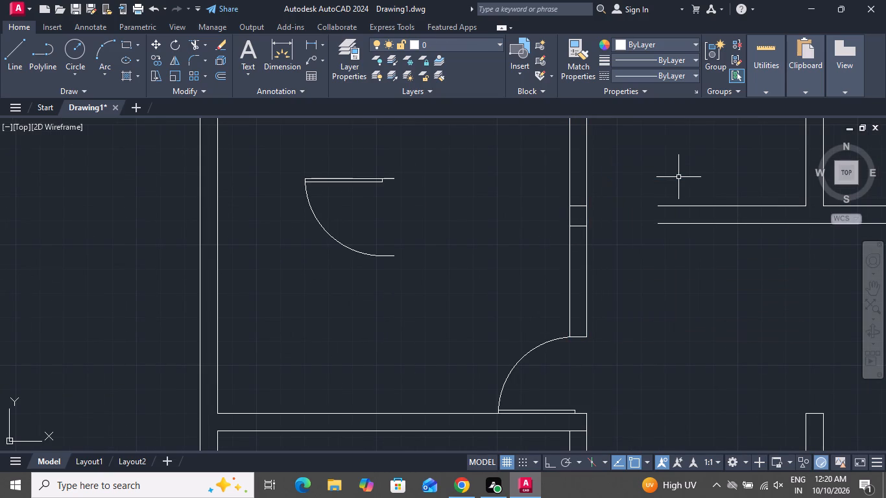
Move the mirrored door block by its leaf line's outer end to the dividing wall's lower end corner, swinging into the lower-left room.
left_click(357, 187)
left_click(360, 147)
left_click_drag(323, 178, 307, 202)
left_click(154, 50)
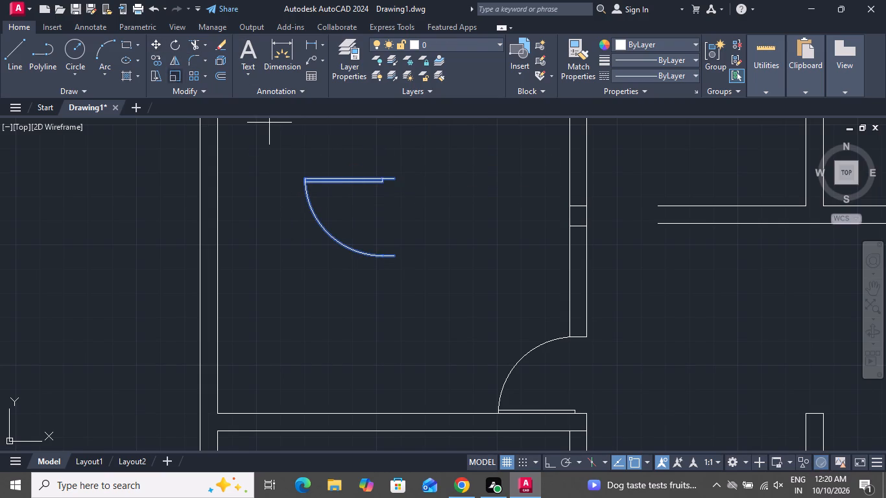
left_click(394, 178)
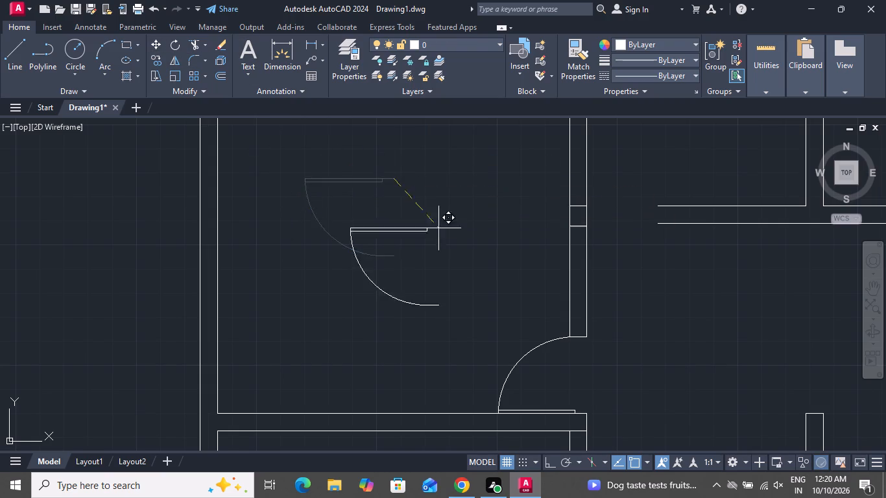
scroll(465, 229, "down", 4)
scroll(453, 268, "up", 2)
scroll(540, 237, "up", 3)
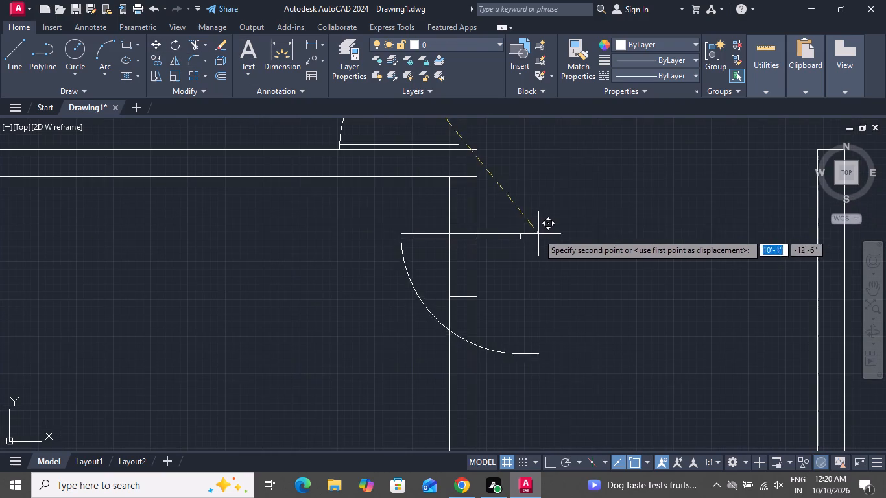
left_click(477, 178)
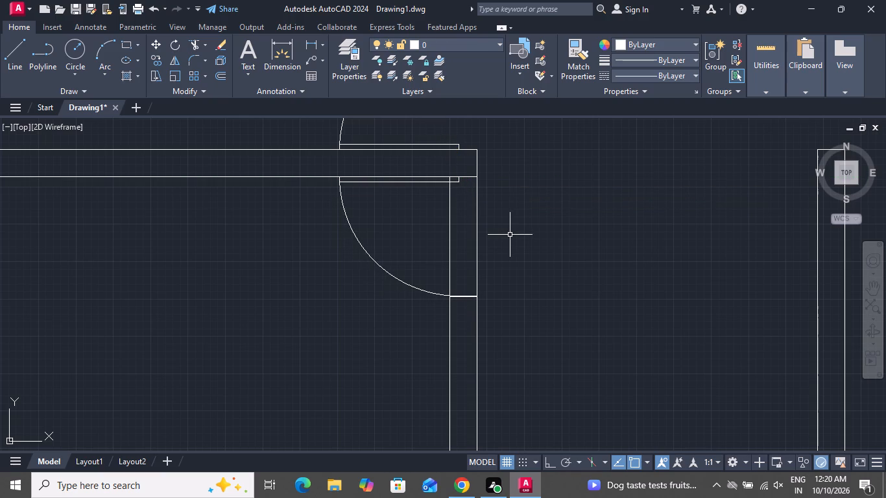
Trim both partition lines crossing the lower-left room's door opening.
left_click(193, 45)
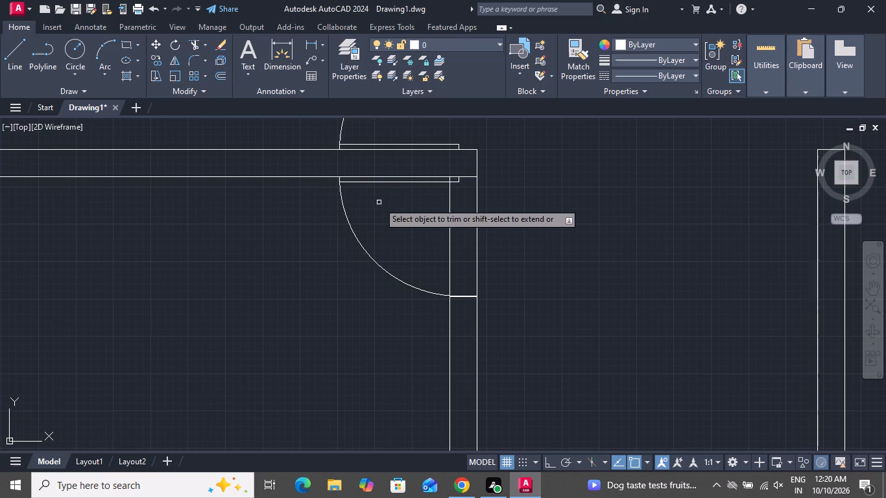
left_click(395, 211)
left_click(501, 203)
scroll(514, 214, "down", 2)
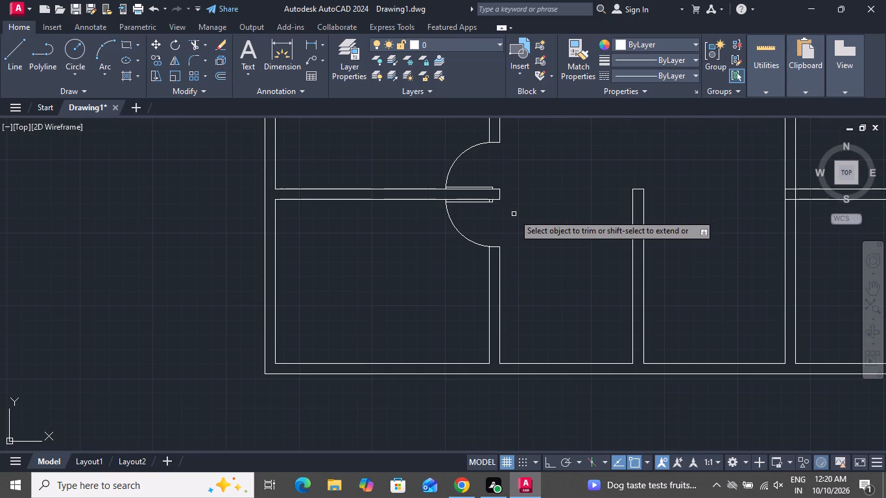
Trim the two leftover short lines across the vertical partition above the upper-left room's door.
scroll(519, 216, "down", 2)
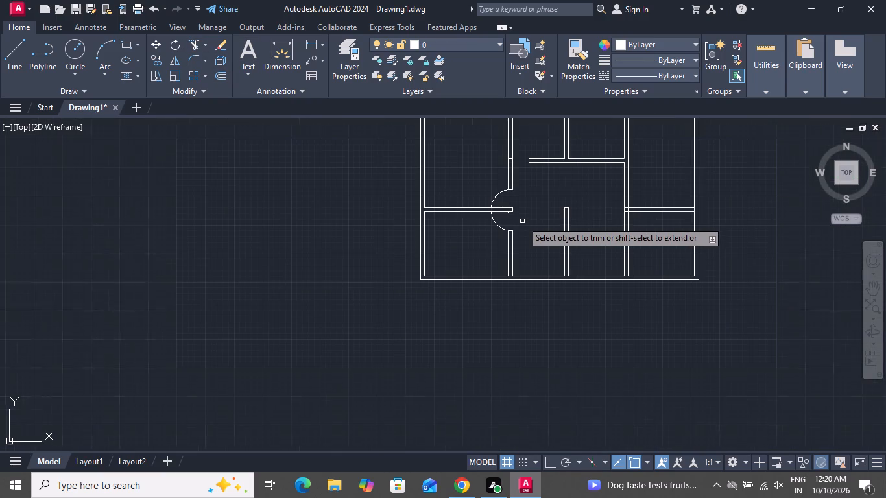
scroll(507, 159, "up", 5)
scroll(529, 167, "down", 1)
scroll(529, 167, "up", 1)
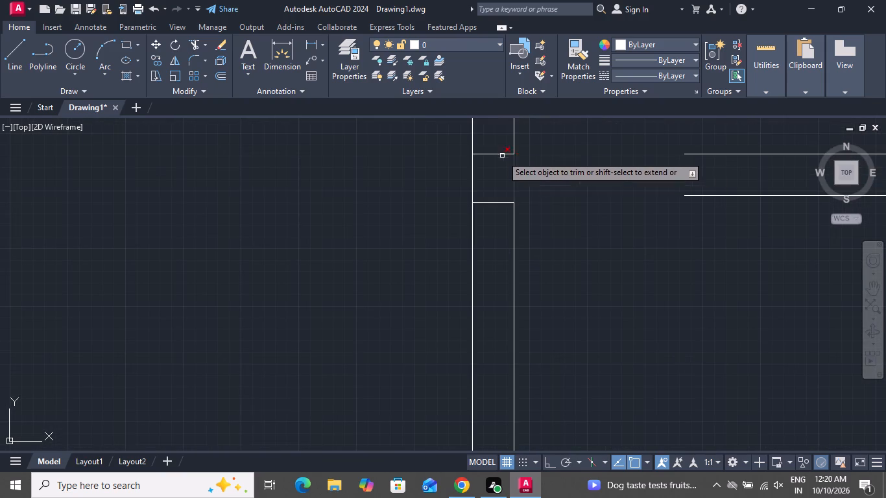
left_click(493, 143)
left_click(495, 269)
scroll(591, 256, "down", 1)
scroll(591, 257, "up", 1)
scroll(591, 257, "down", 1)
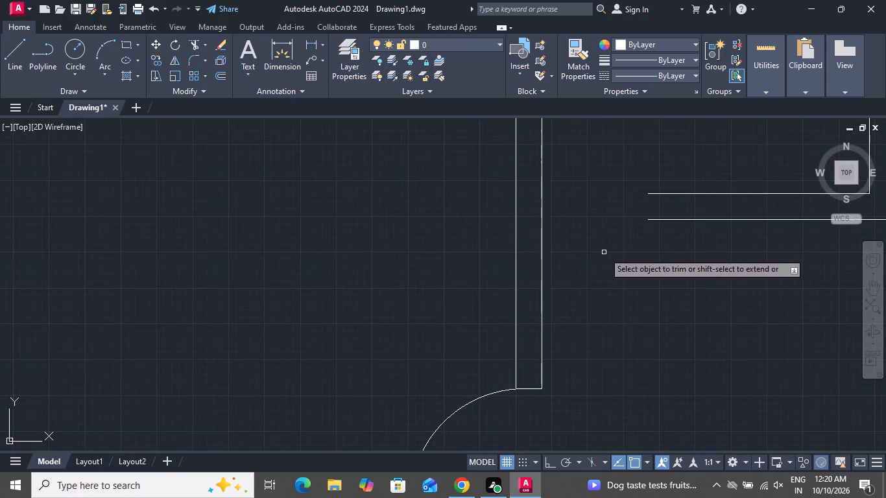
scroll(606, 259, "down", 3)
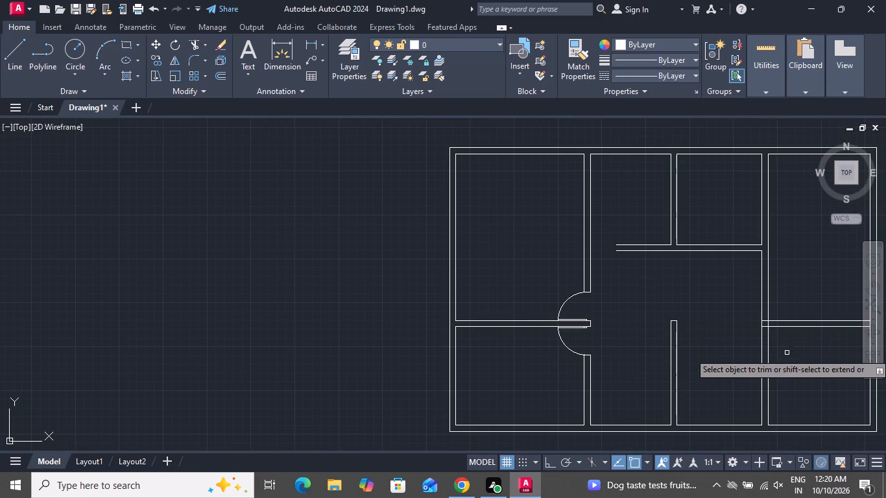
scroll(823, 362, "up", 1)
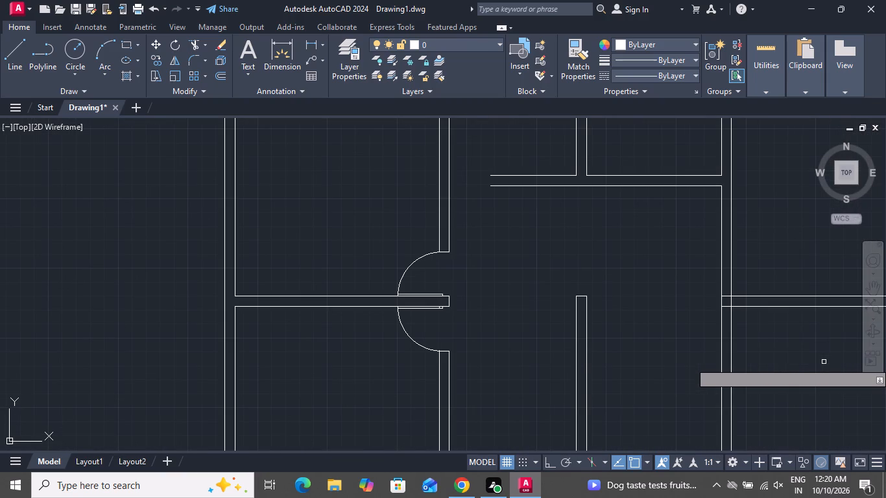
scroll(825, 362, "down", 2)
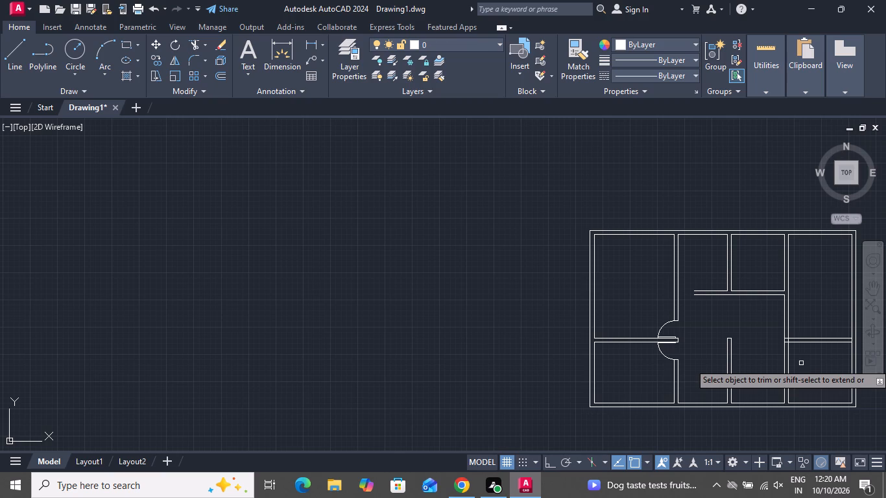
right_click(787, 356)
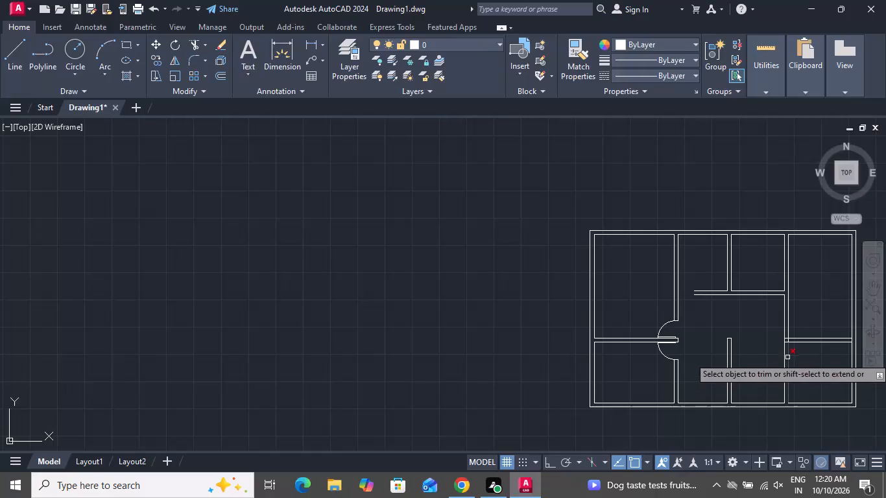
Insert a Door - Imperial block in the central hall, beside the top of the freestanding lower partition.
left_click(856, 200)
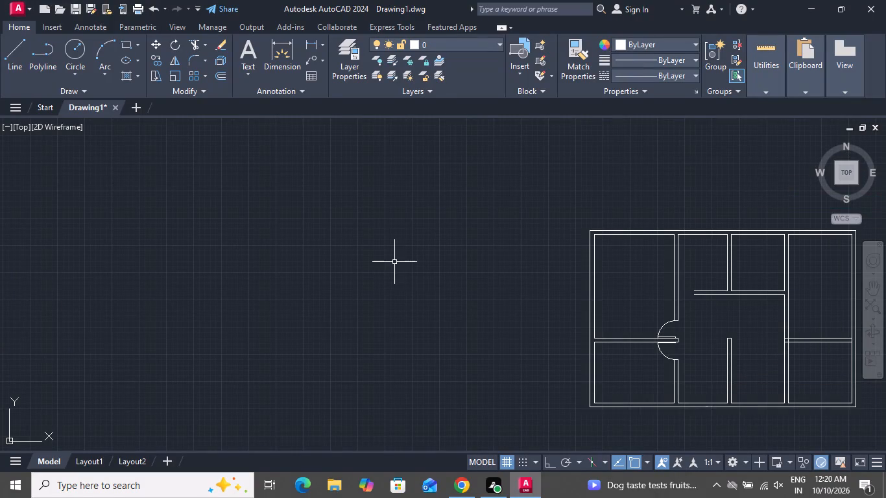
key("t")
key("p")
key("space")
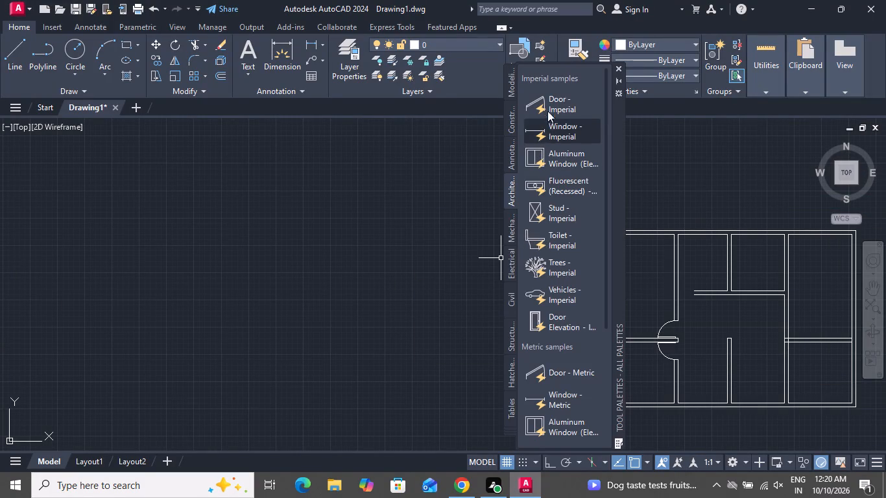
left_click_drag(544, 97, 712, 340)
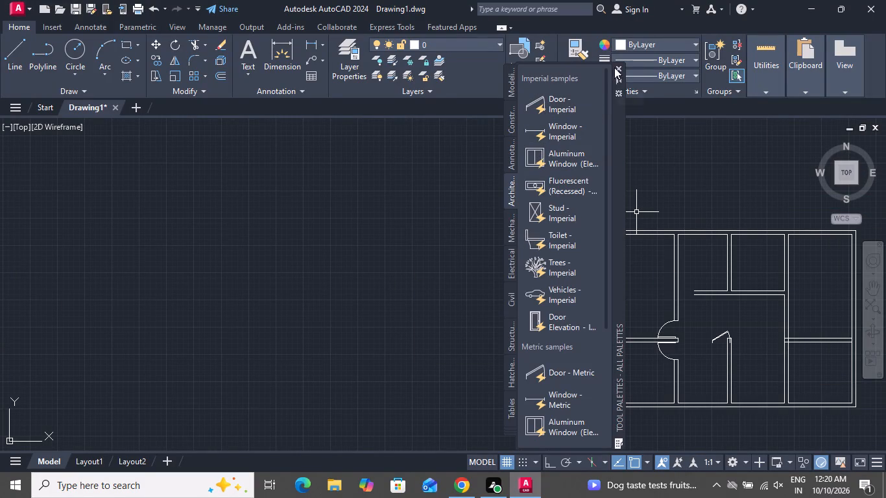
left_click(617, 65)
Set the new door block's opening angle to Open 90º.
scroll(729, 351, "up", 2)
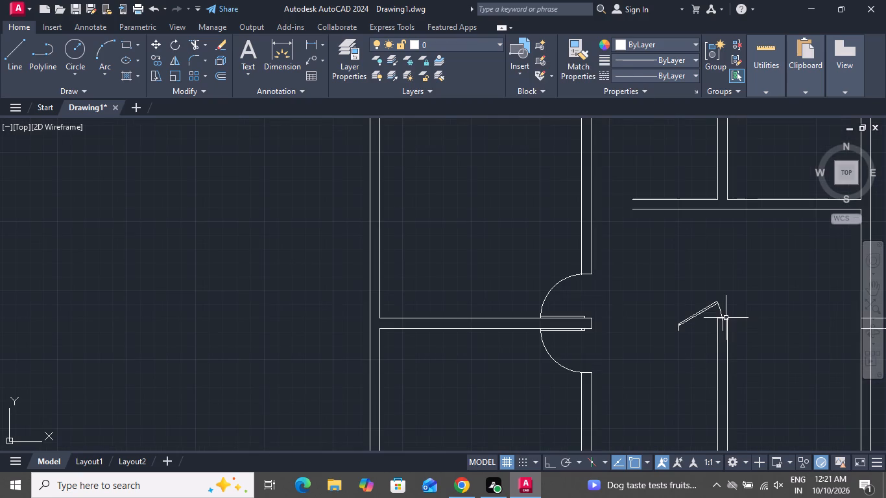
left_click(715, 303)
left_click(673, 309)
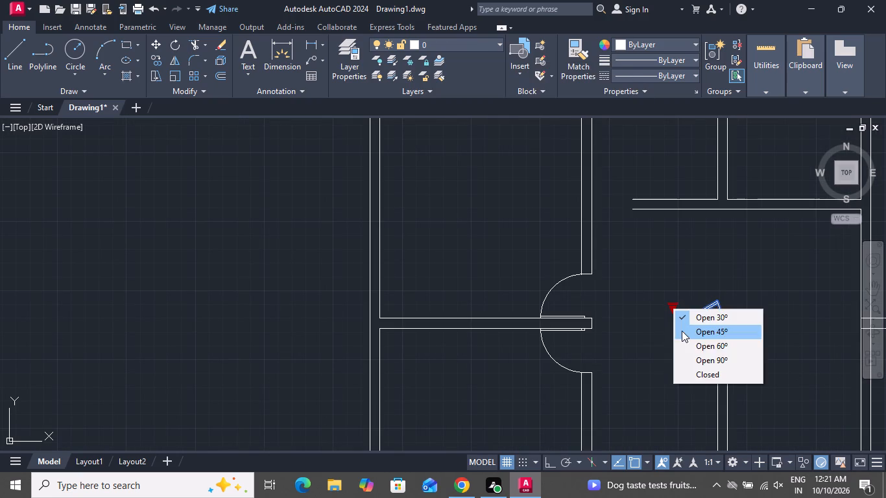
left_click(701, 358)
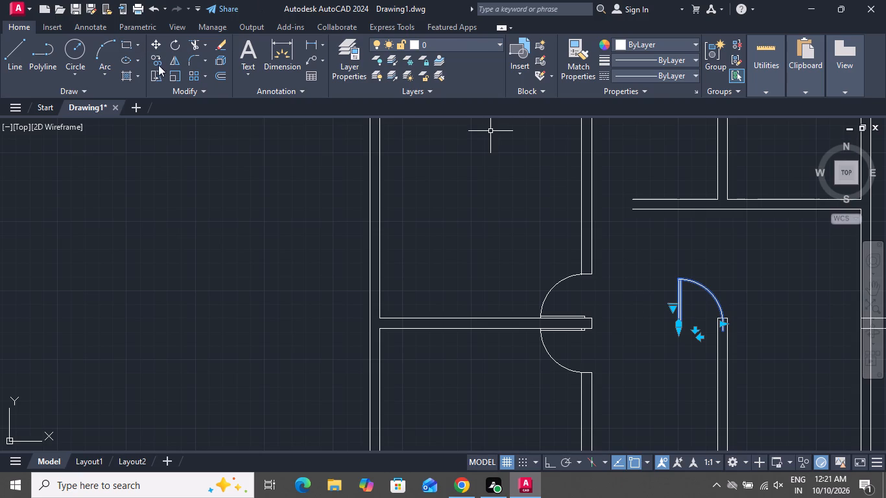
Move the door block by its hinge-side bottom end to where the right-hand vertical partition's right face meets the dividing wall's upper line.
left_click(158, 41)
left_click(677, 331)
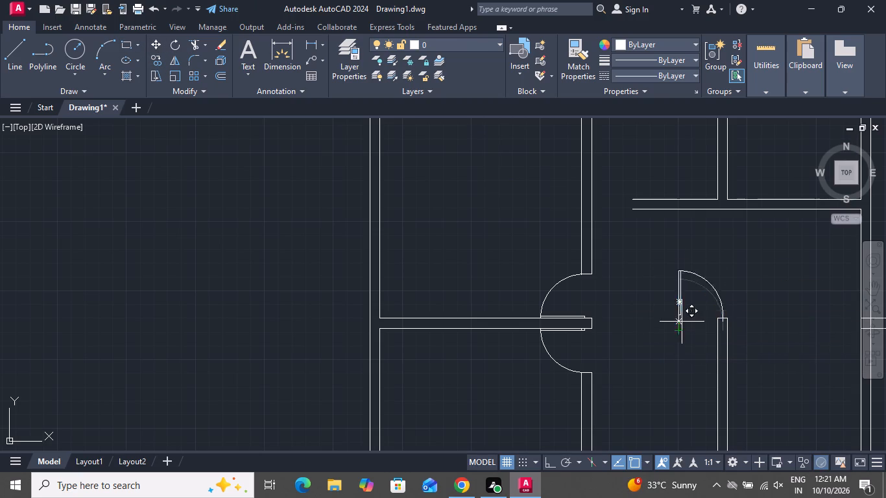
scroll(689, 269, "down", 3)
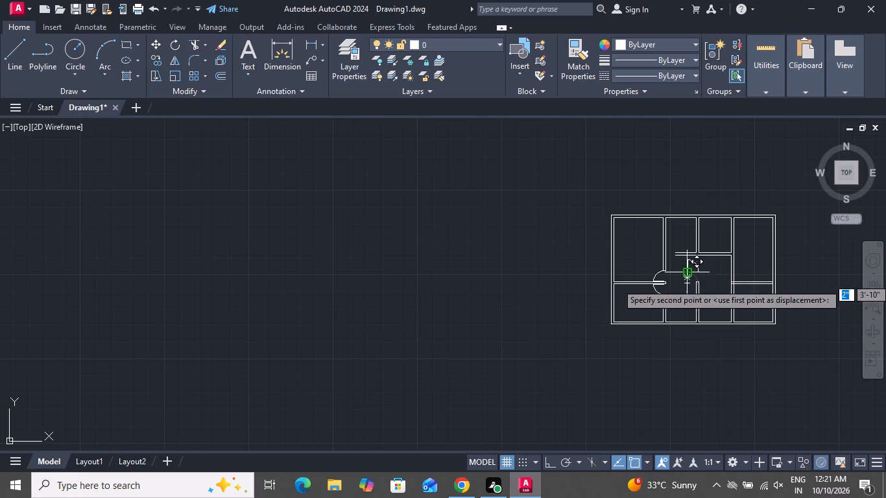
scroll(739, 284, "up", 4)
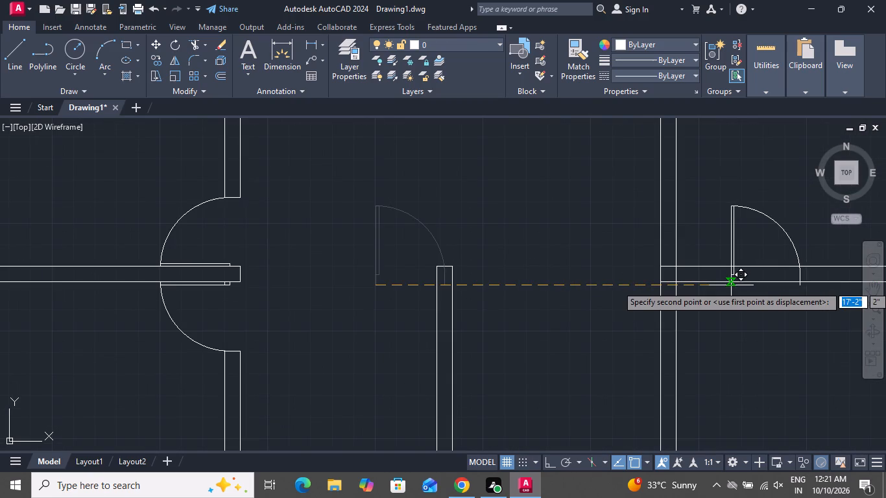
scroll(731, 285, "up", 1)
left_click(637, 254)
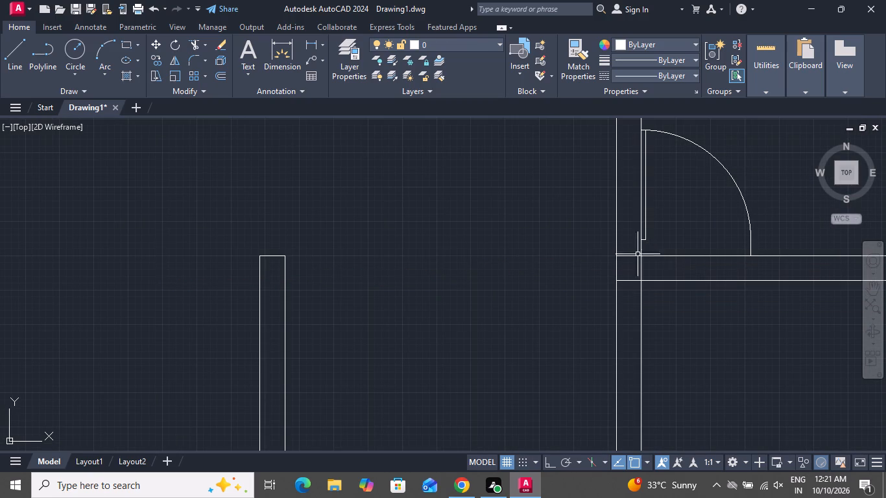
Move the door block straight down from the right-hand dividing wall's upper line to its lower line.
scroll(719, 264, "down", 2)
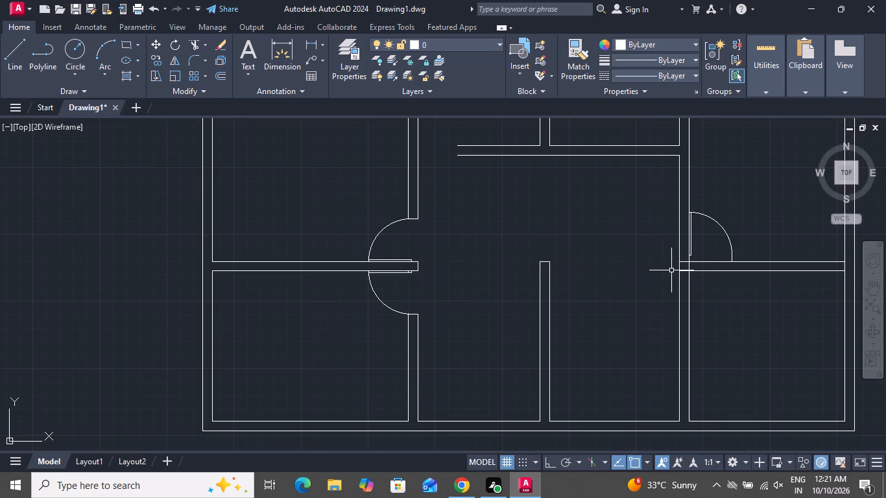
left_click(693, 254)
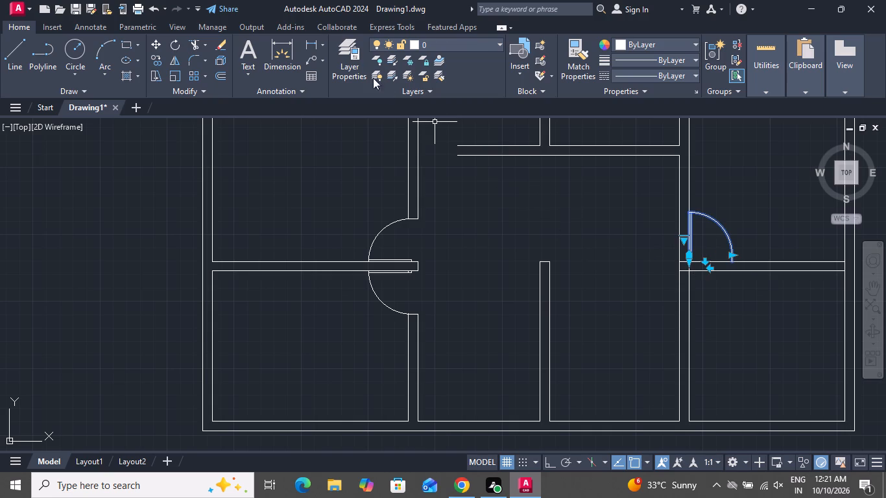
left_click(153, 45)
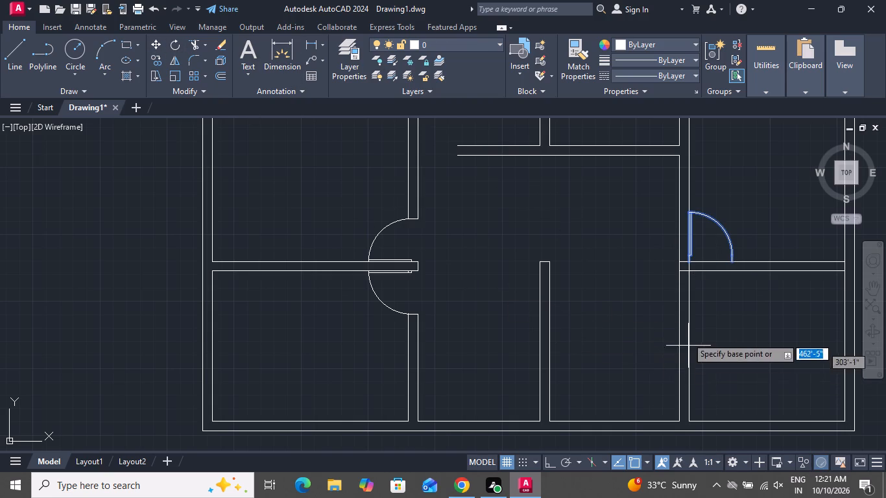
scroll(679, 298, "up", 2)
left_click(696, 209)
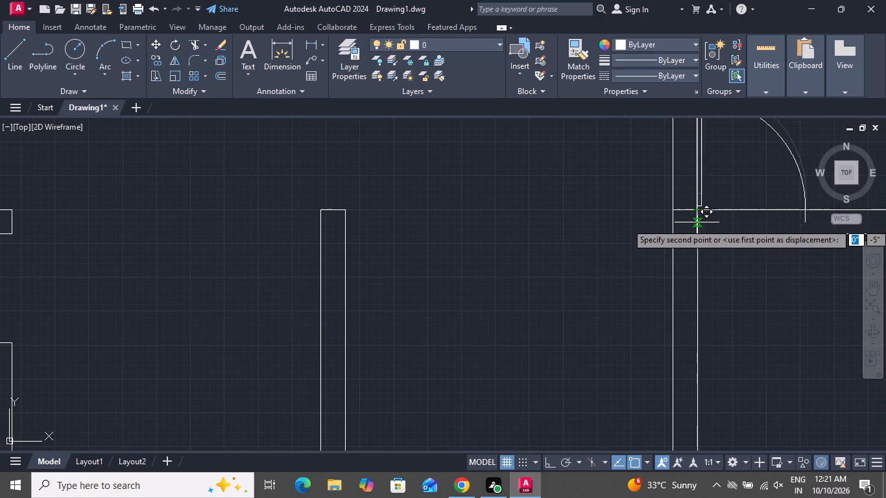
left_click(697, 235)
Move the door block about 4" to the right along the dividing wall's lower line, away from the vertical partition.
scroll(723, 321, "down", 2)
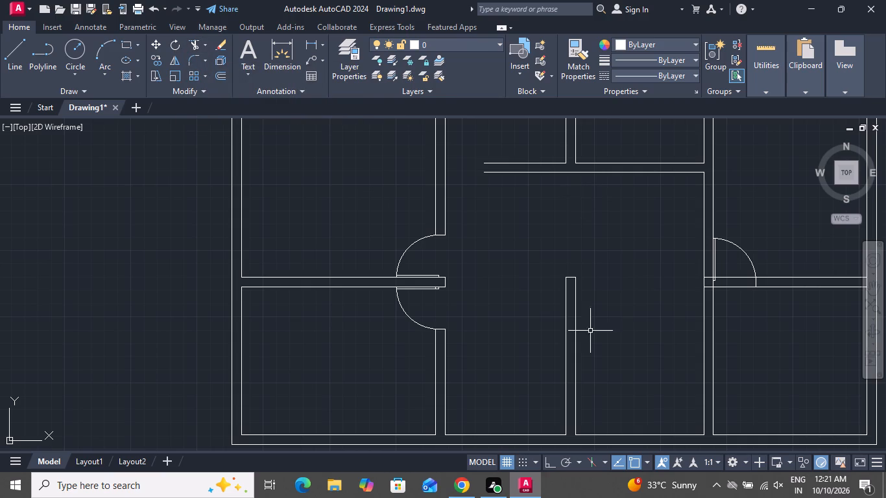
scroll(710, 302, "up", 2)
left_click(713, 224)
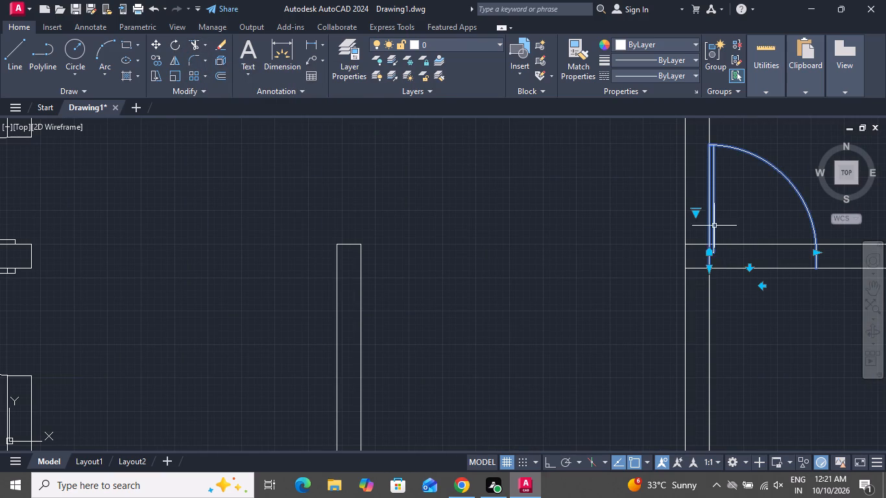
left_click(157, 45)
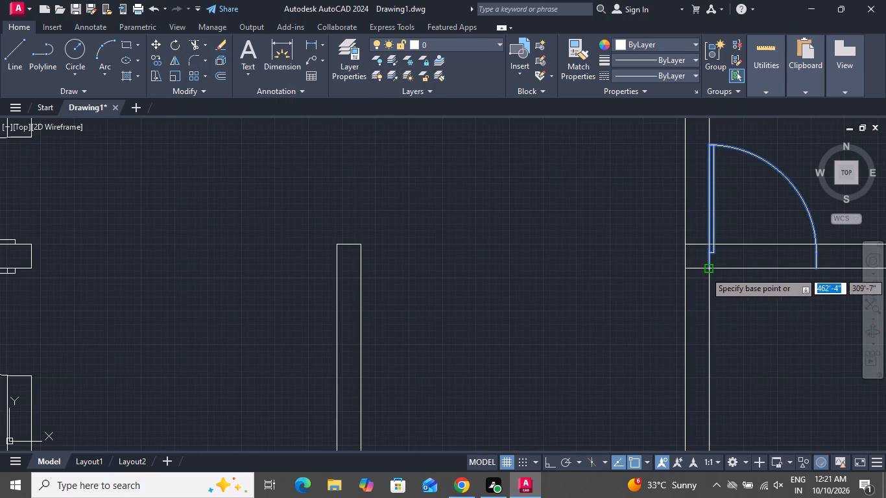
left_click(710, 268)
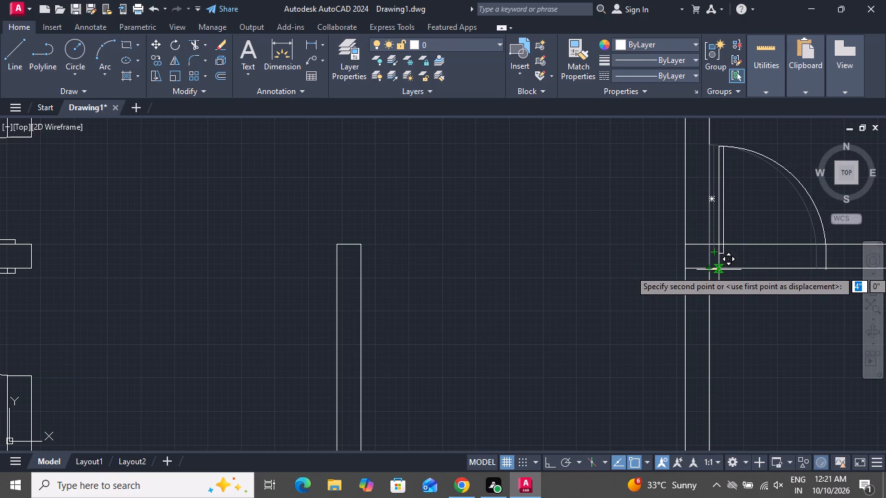
left_click(719, 269)
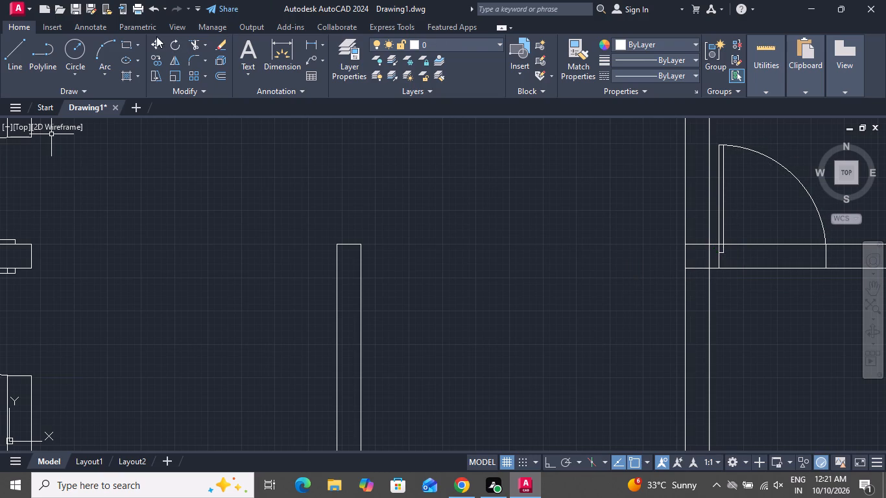
Trim both dividing-wall lines across the upper-right room's door opening and the short partition line crossing the wall junction beside it.
left_click(189, 45)
left_click_drag(776, 220, 778, 229)
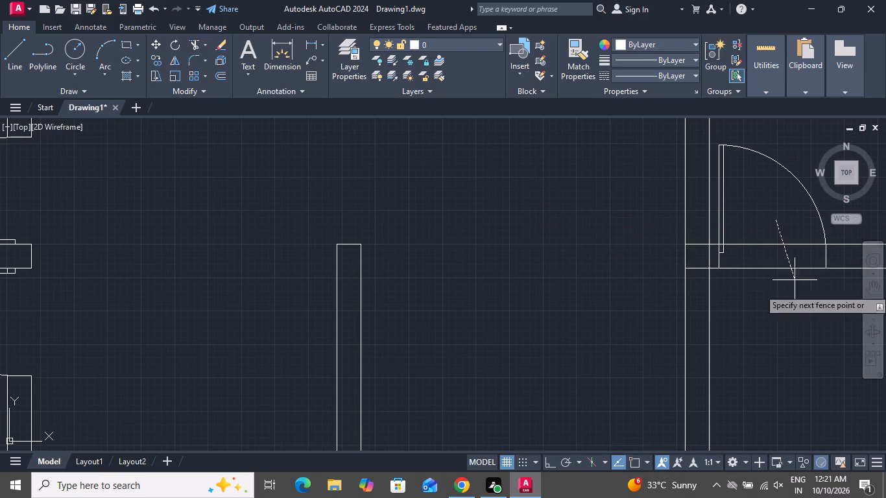
left_click(804, 364)
left_click_drag(706, 255, 726, 259)
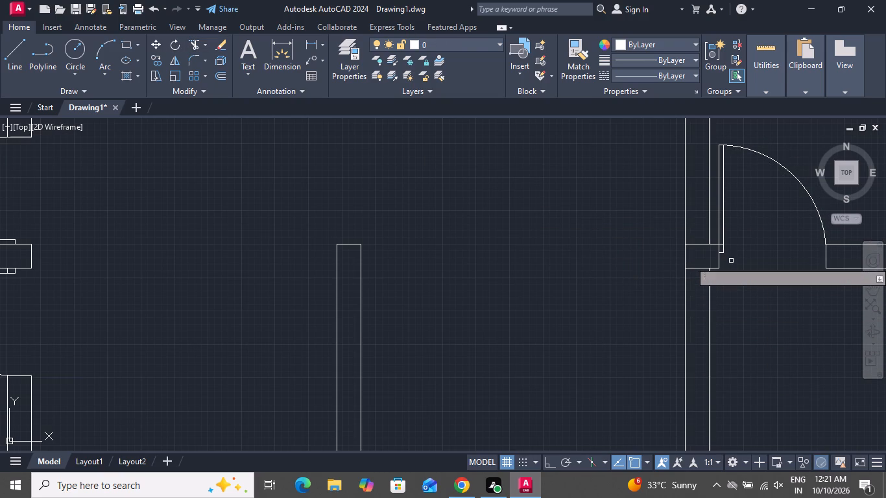
left_click(751, 279)
scroll(776, 357, "down", 2)
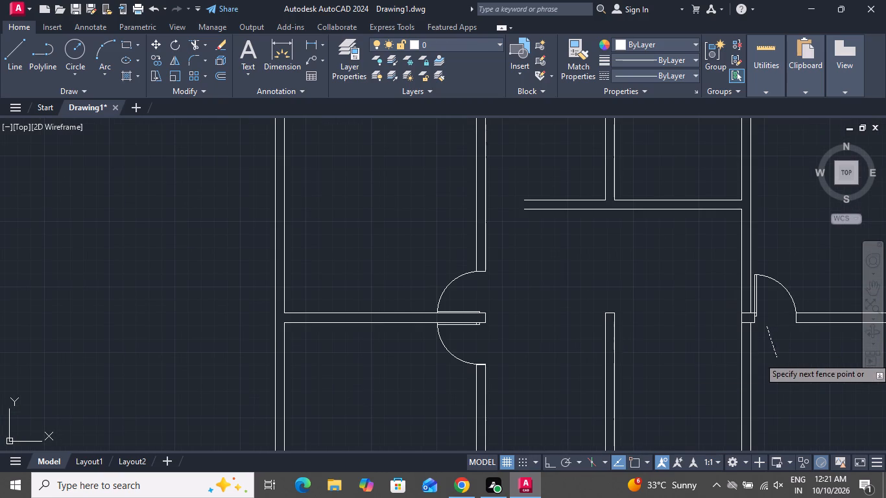
left_click(776, 357)
scroll(719, 340, "down", 2)
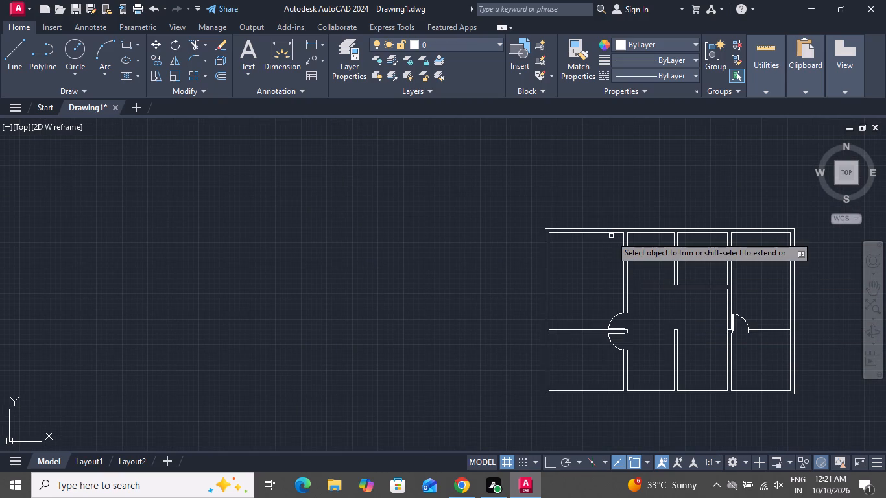
scroll(611, 236, "down", 1)
scroll(693, 309, "up", 2)
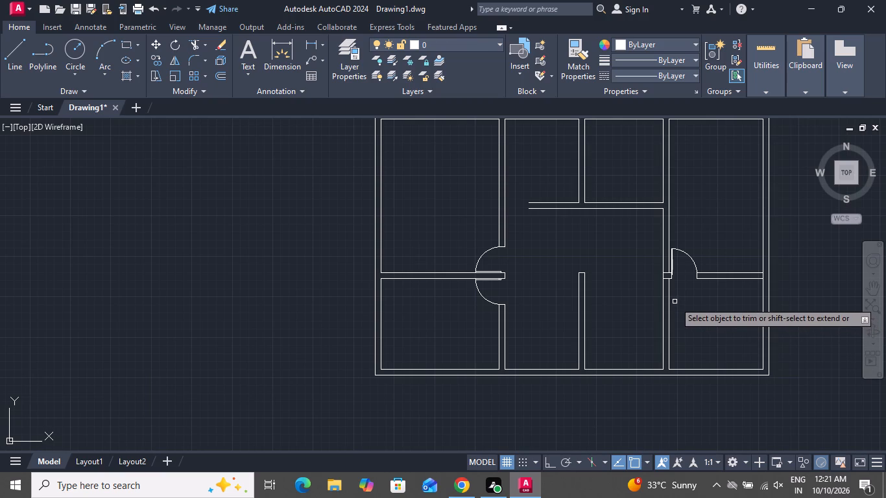
right_click(689, 309)
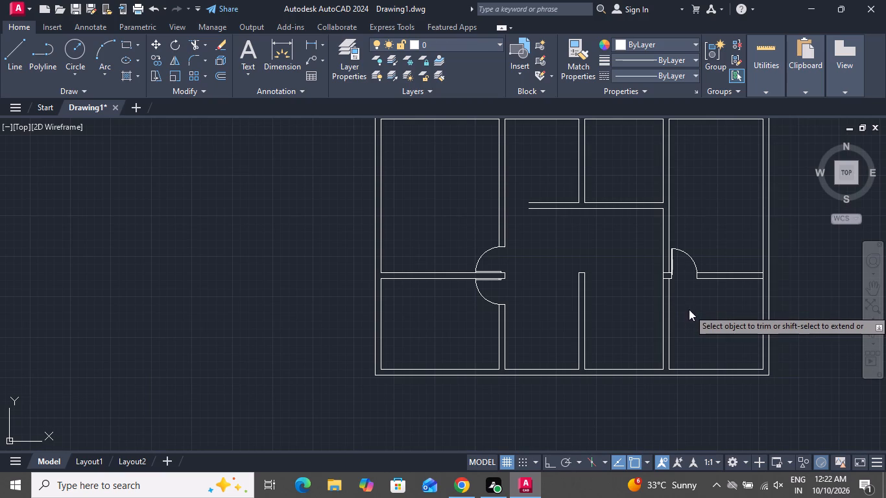
left_click(723, 149)
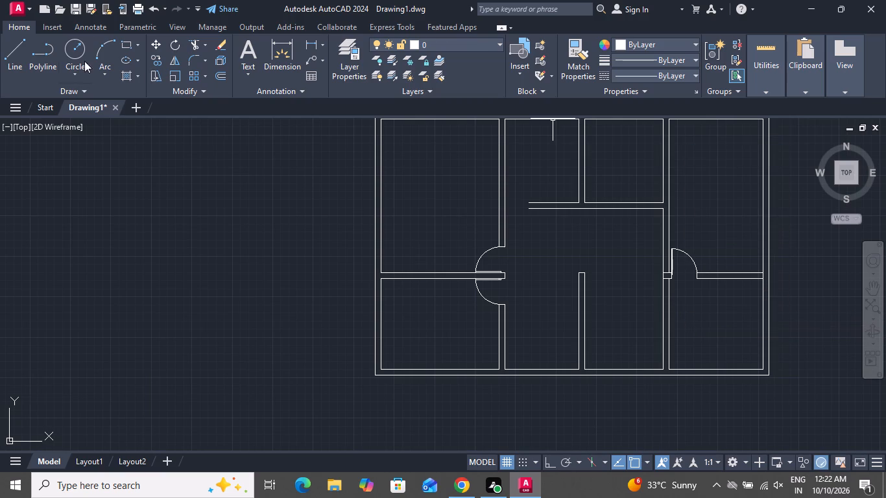
Draw a short line straight across the right-hand vertical partition, a door's width below the dividing wall.
left_click(10, 47)
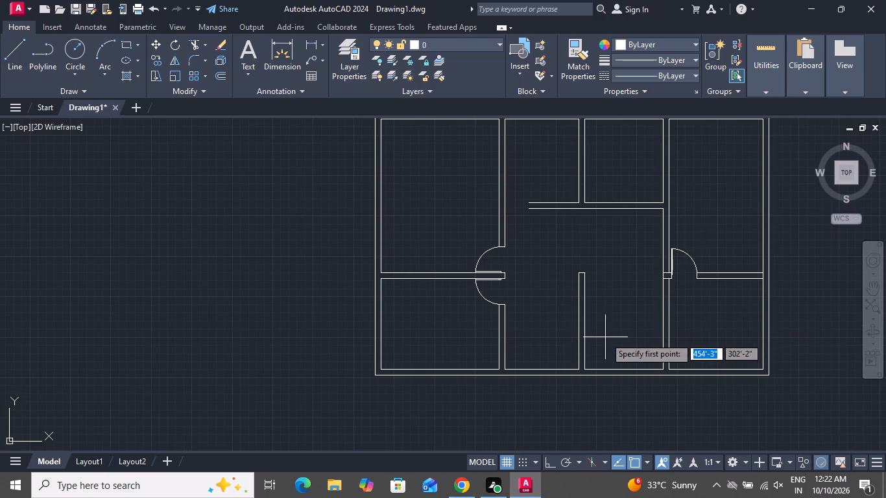
scroll(617, 346, "up", 1)
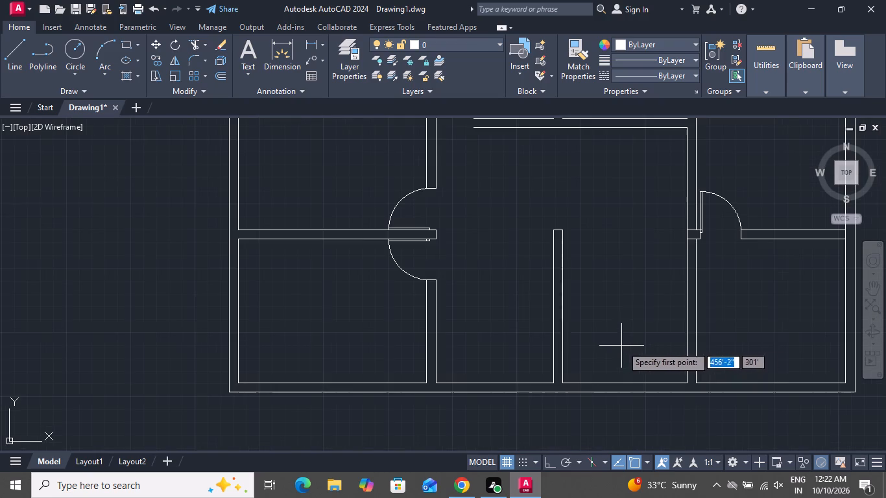
left_click(685, 276)
left_click(699, 278)
right_click(699, 278)
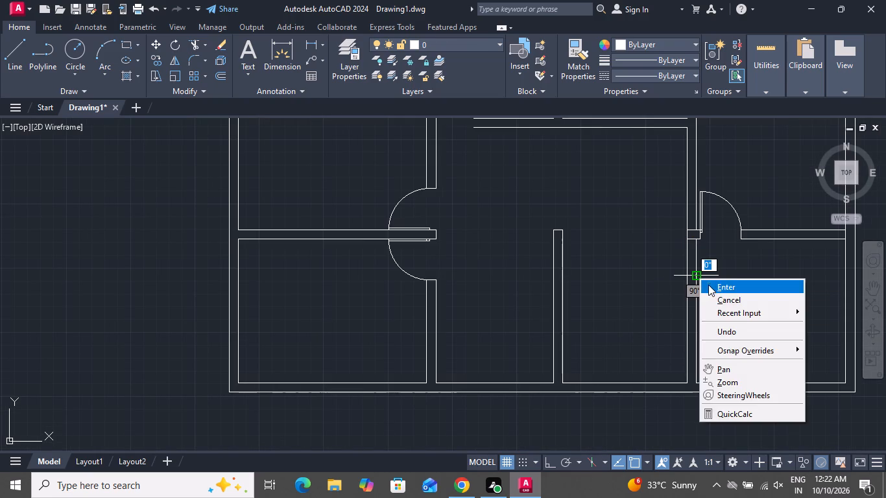
left_click(713, 295)
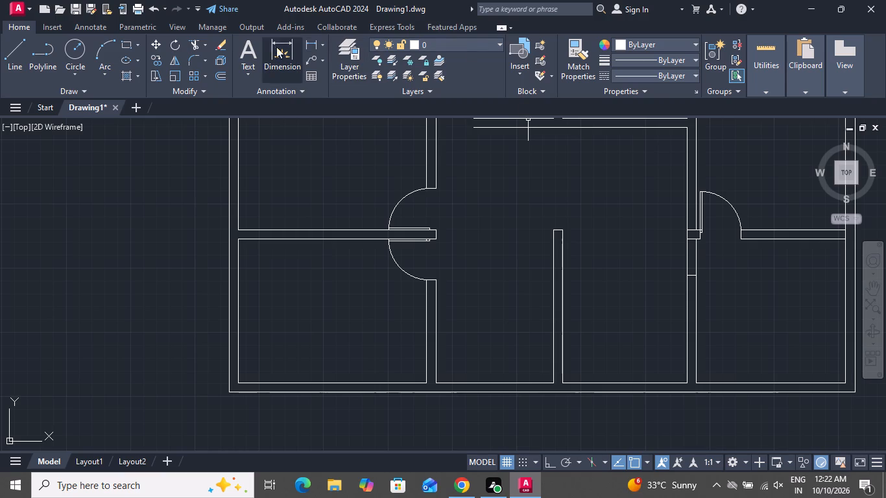
Trim both face lines of the right-hand vertical partition between the dividing wall and the short cross line, opening the lower-right room.
left_click(200, 46)
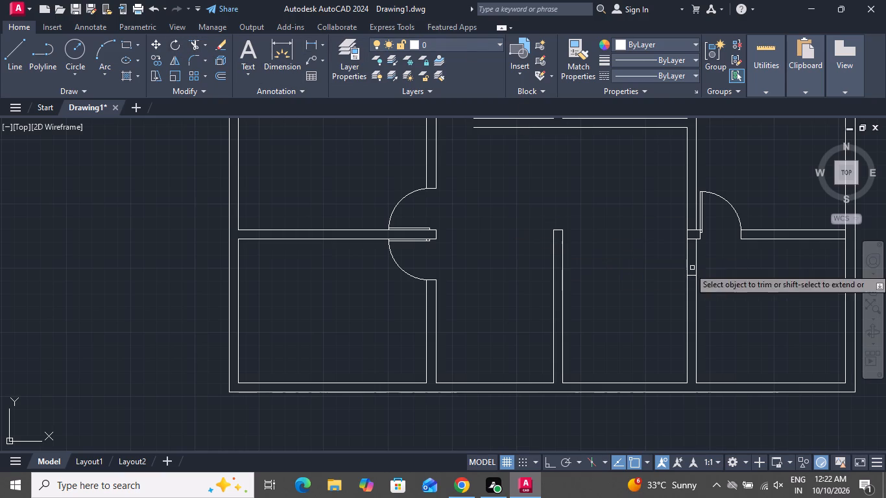
left_click(720, 248)
left_click(633, 257)
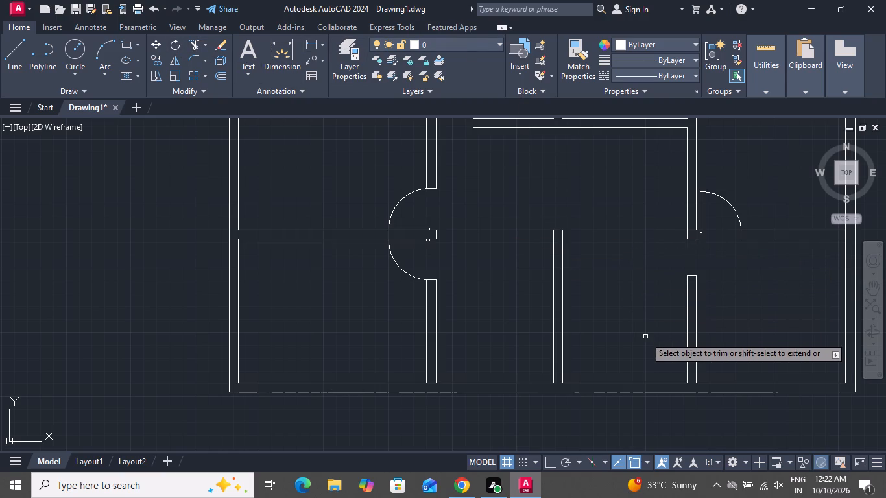
right_click(645, 337)
left_click(675, 178)
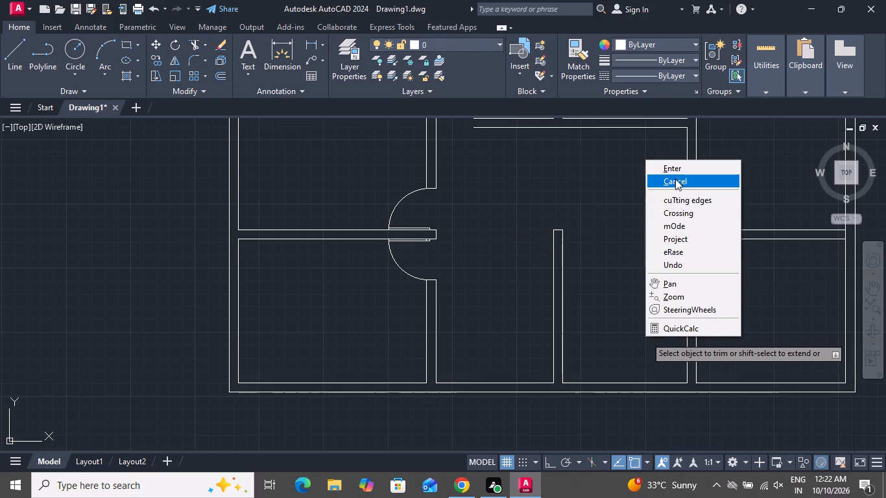
scroll(645, 296, "down", 2)
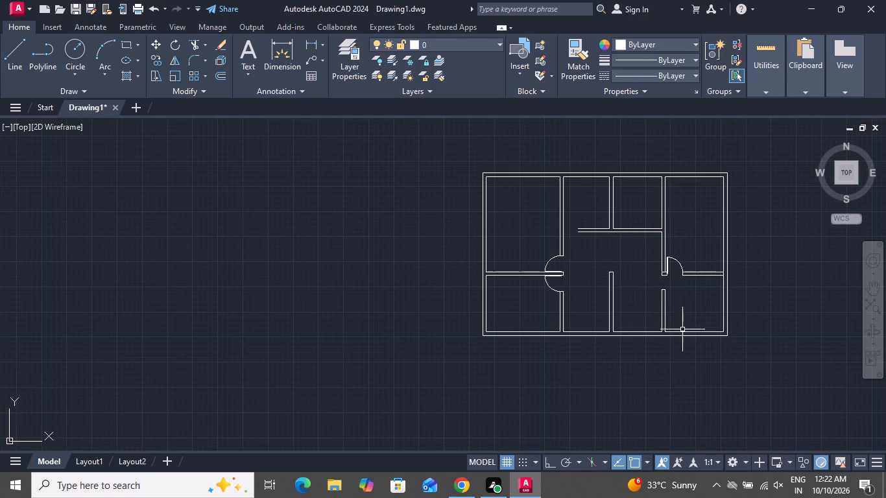
Draw a rectangle about 3'-9" wide and 1'-4" deep against the dividing wall's lower line in the lower-right room.
scroll(697, 295, "up", 2)
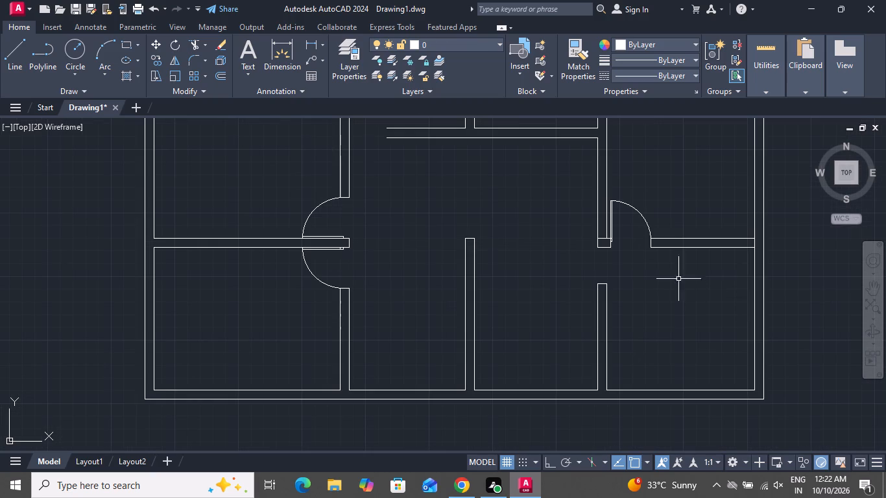
left_click(129, 50)
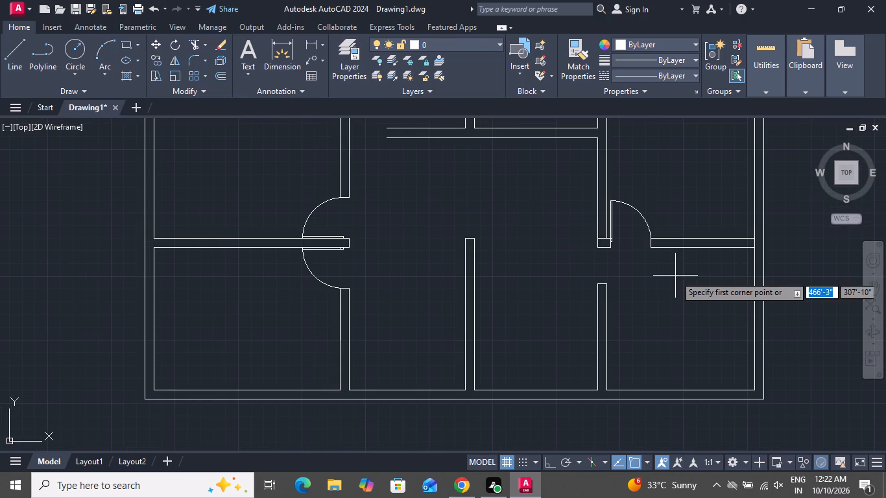
left_click(664, 248)
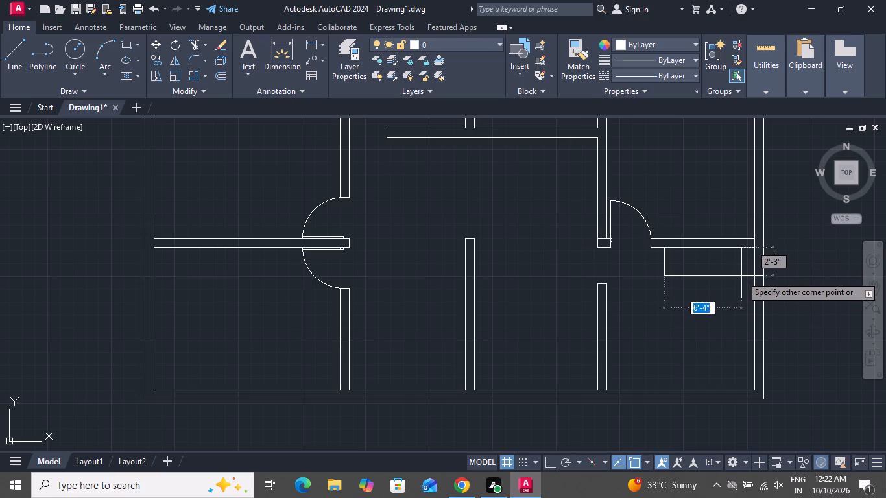
left_click(711, 263)
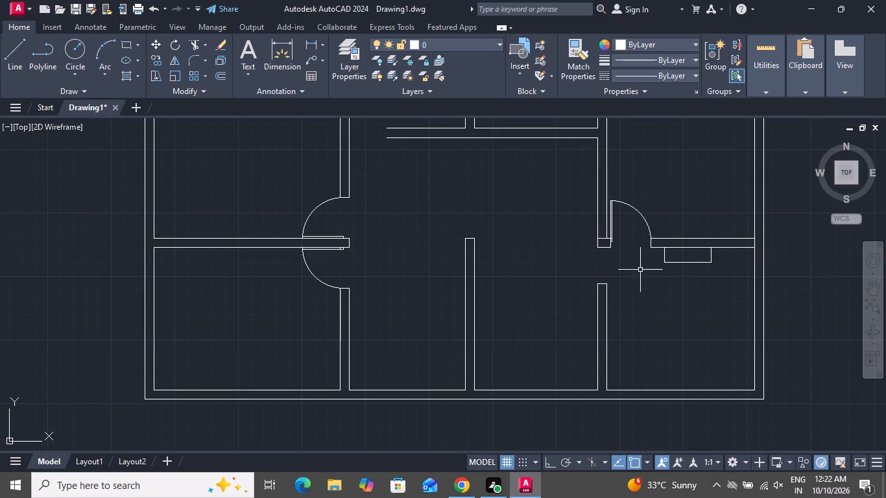
Draw a thin horizontal rectangle about 2'-8" long and 1" thick inside the new rectangle, centred across its width.
scroll(706, 249, "up", 2)
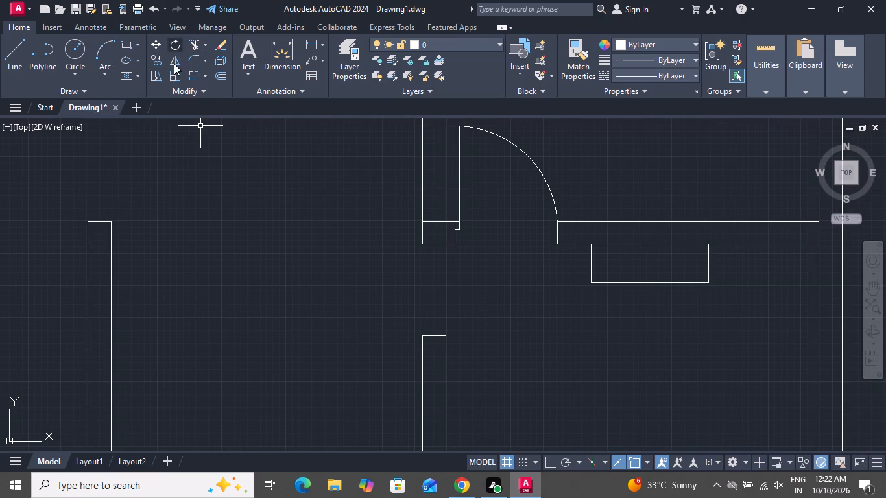
left_click(119, 43)
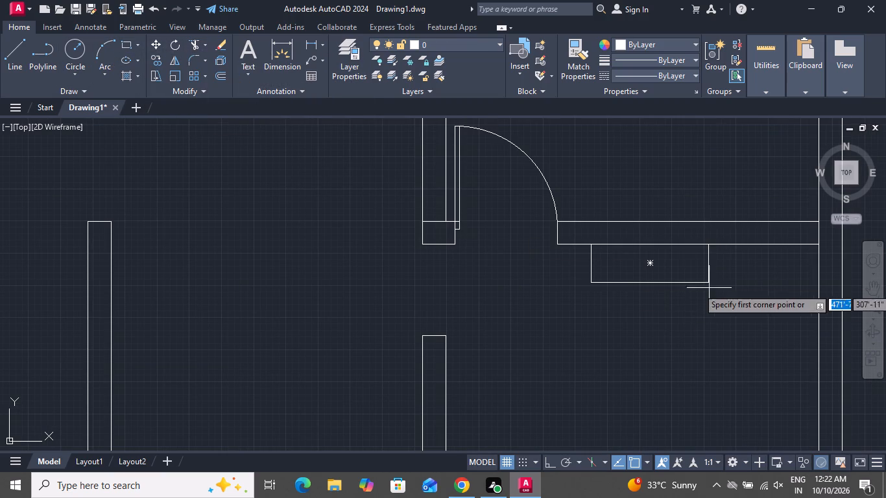
scroll(641, 281, "up", 2)
left_click(552, 239)
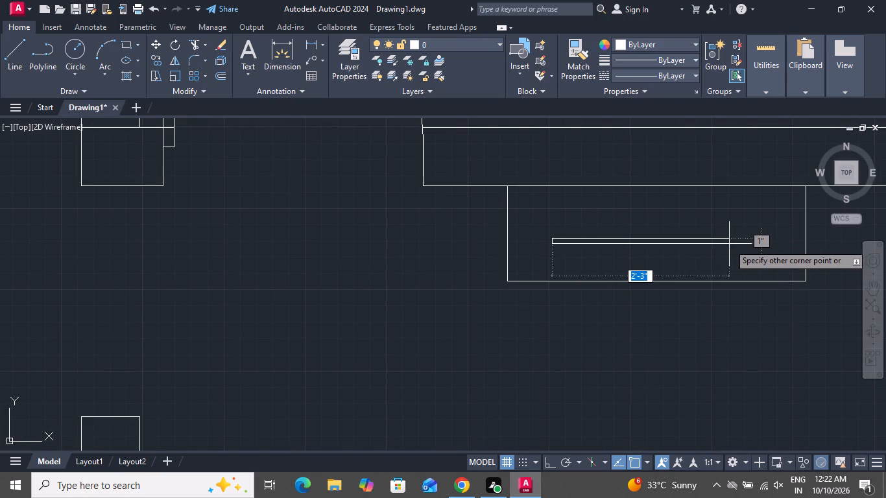
left_click(760, 244)
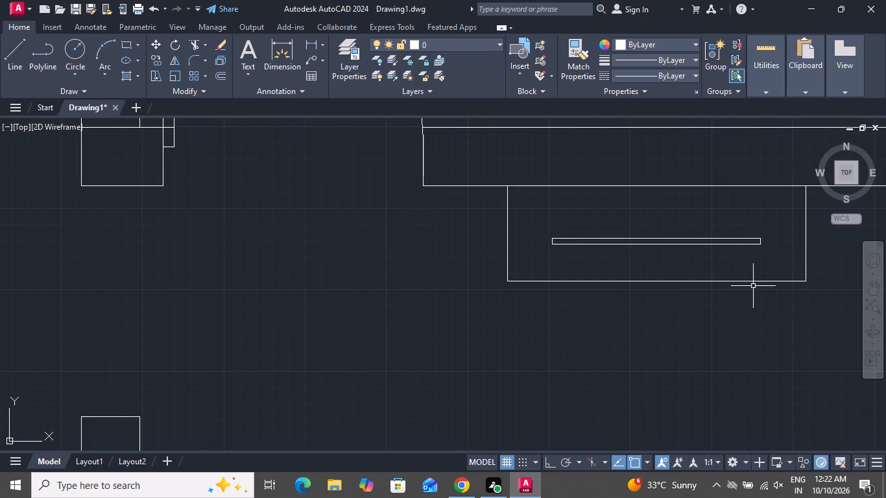
Draw three connected lines on the thin rectangle's upper edge, forming a shallow trapezoid with slanted ends and a top about 1'-4" long.
left_click(1, 46)
left_click(12, 54)
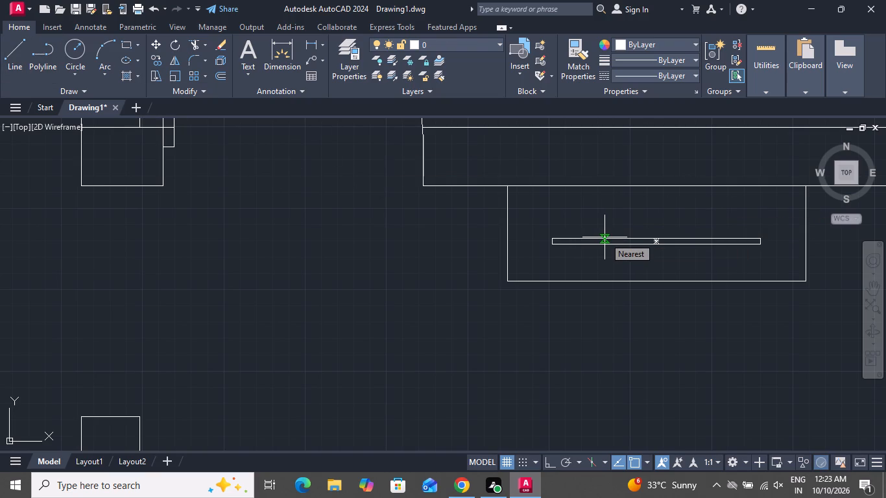
left_click(605, 237)
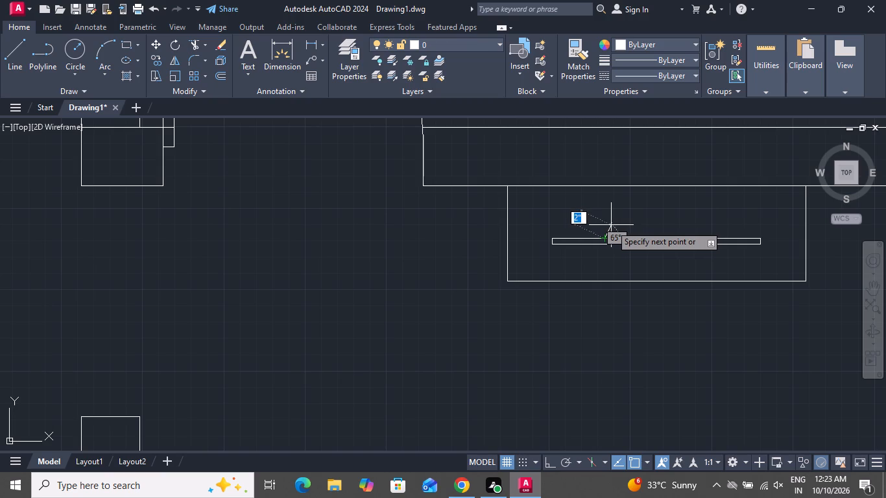
left_click(609, 228)
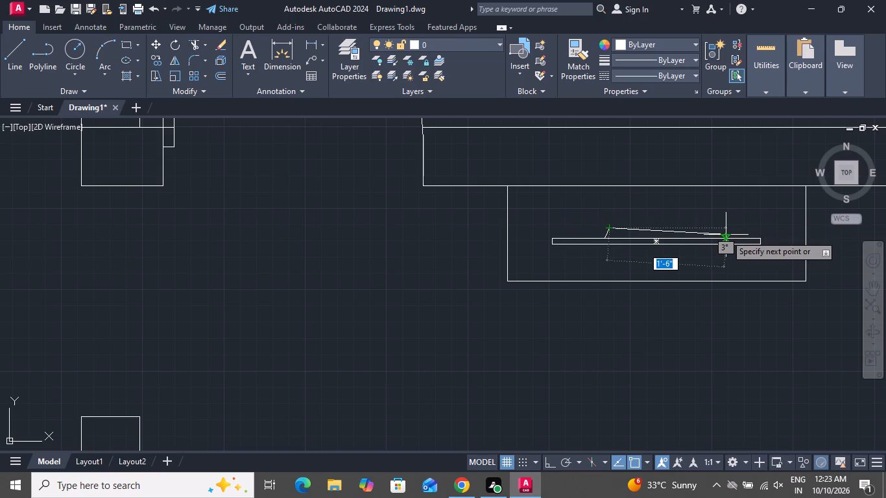
left_click(715, 231)
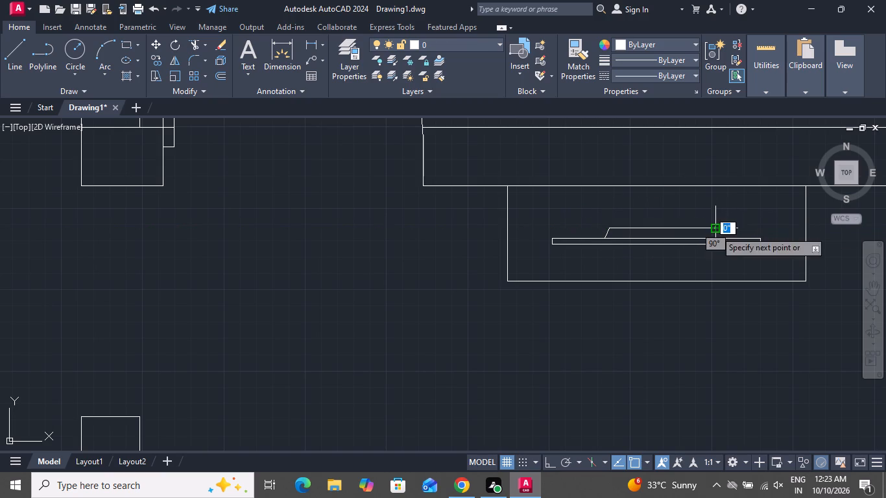
left_click(725, 239)
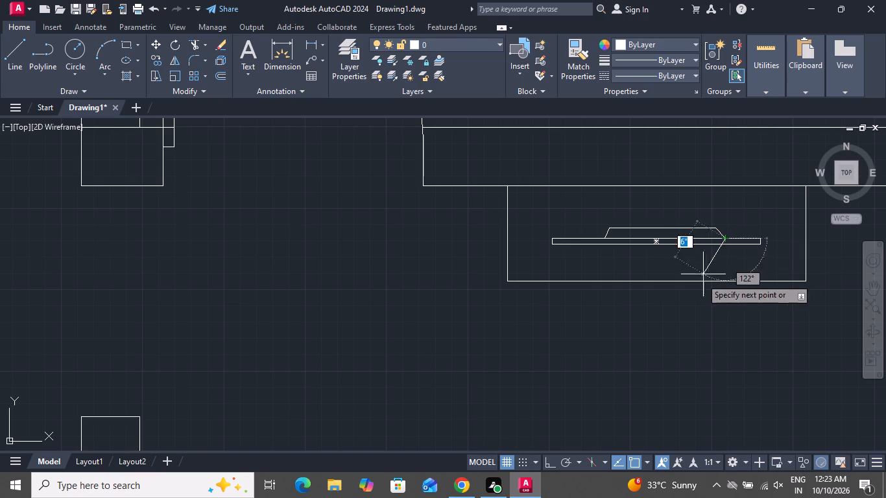
right_click(704, 316)
left_click(757, 183)
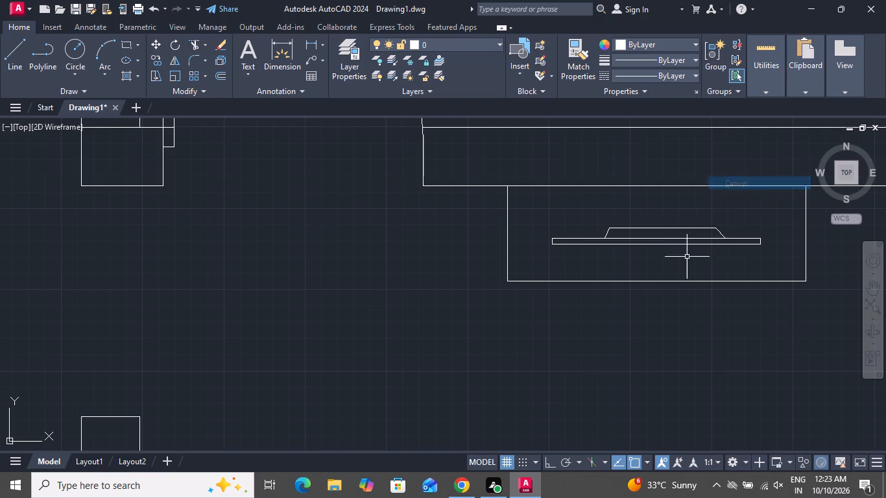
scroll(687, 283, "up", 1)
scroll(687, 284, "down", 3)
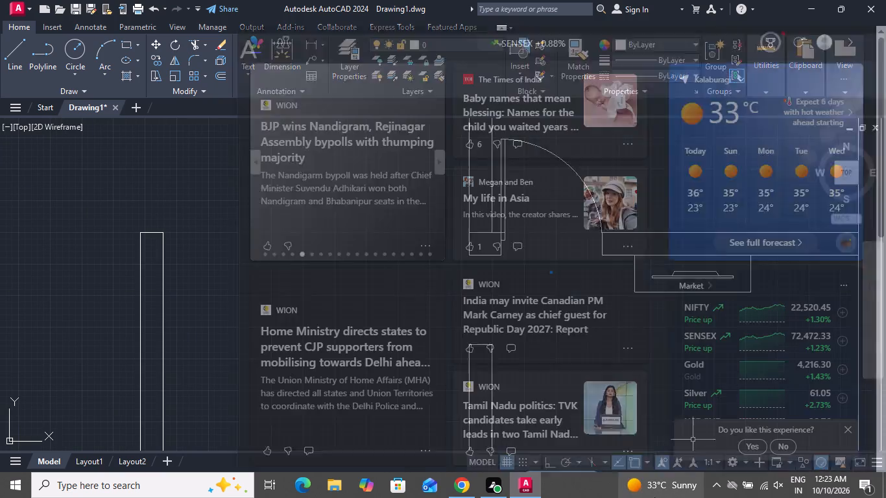
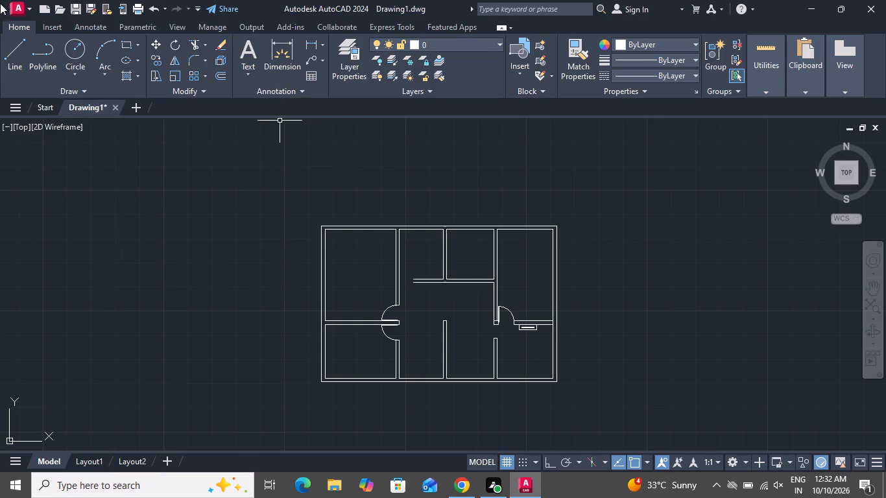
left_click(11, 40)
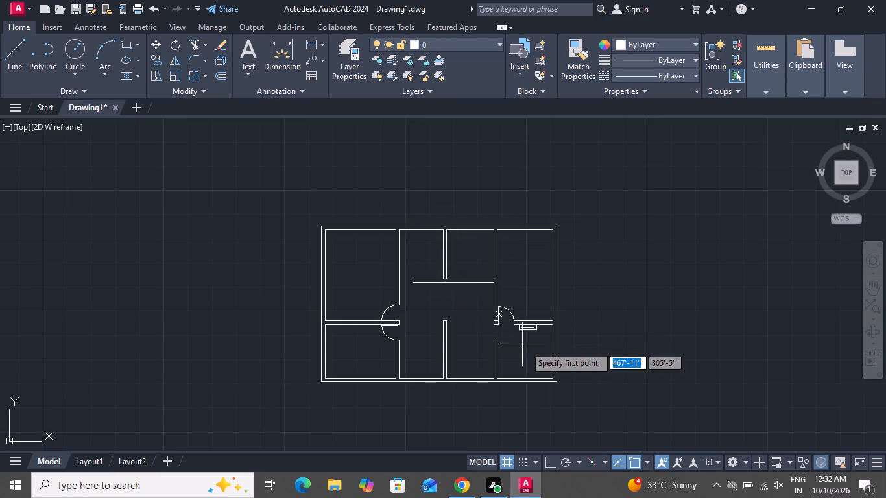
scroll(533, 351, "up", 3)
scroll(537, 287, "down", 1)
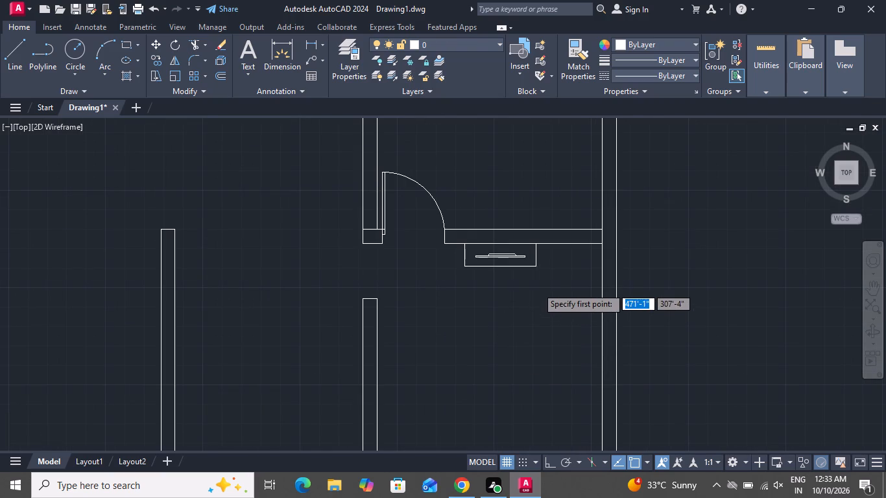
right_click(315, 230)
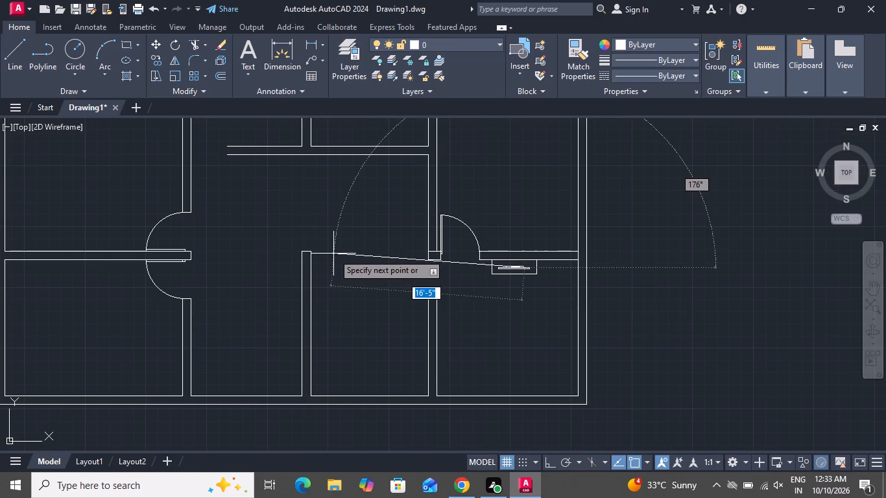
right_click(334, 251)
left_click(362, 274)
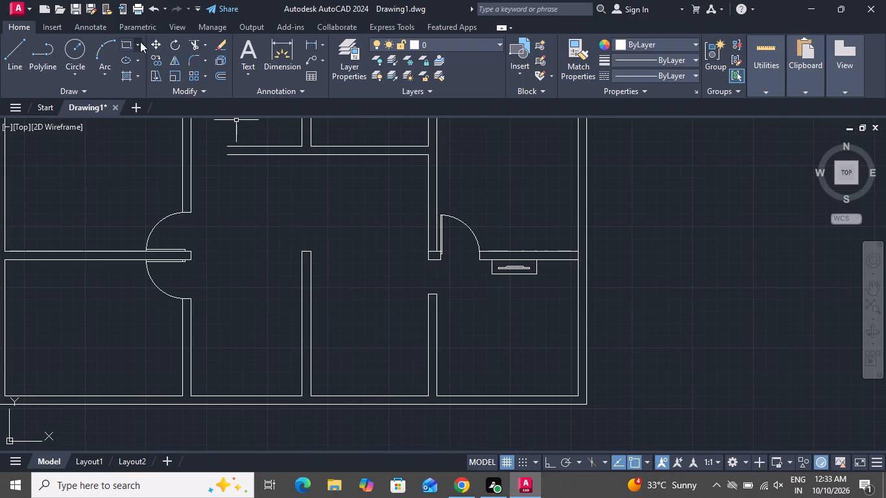
Draw an upright rectangle about 2'-2" wide and 3'-10" long against the right face of the lower-right room's partition.
left_click(121, 44)
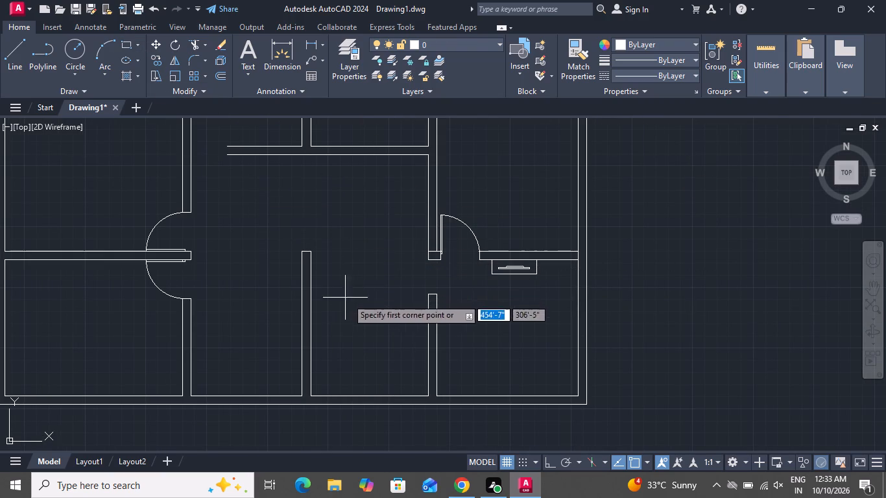
scroll(406, 317, "up", 2)
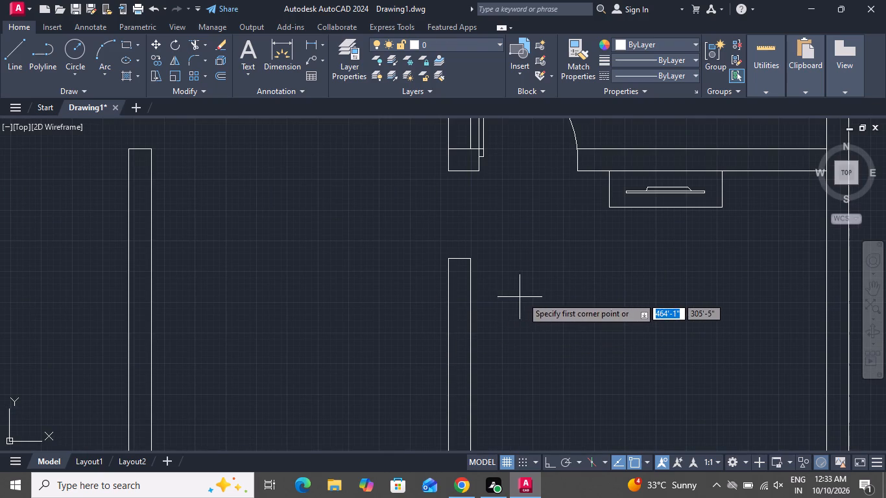
left_click(535, 298)
scroll(503, 383, "down", 1)
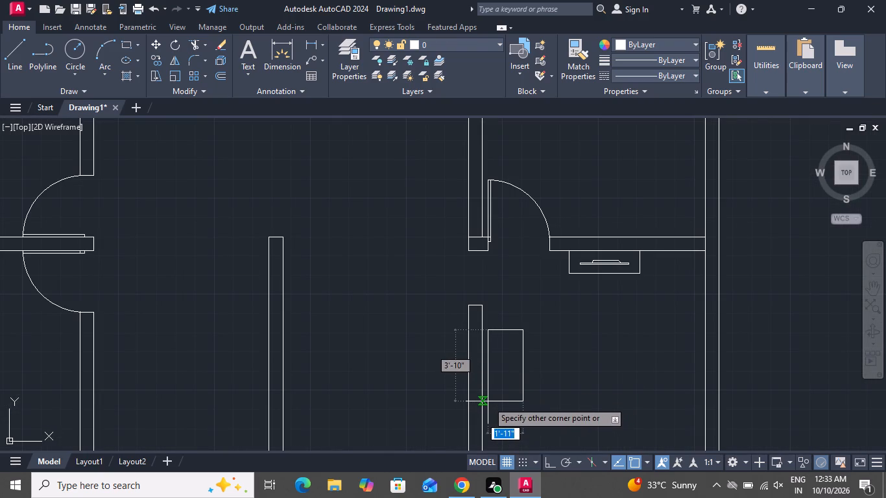
left_click(488, 401)
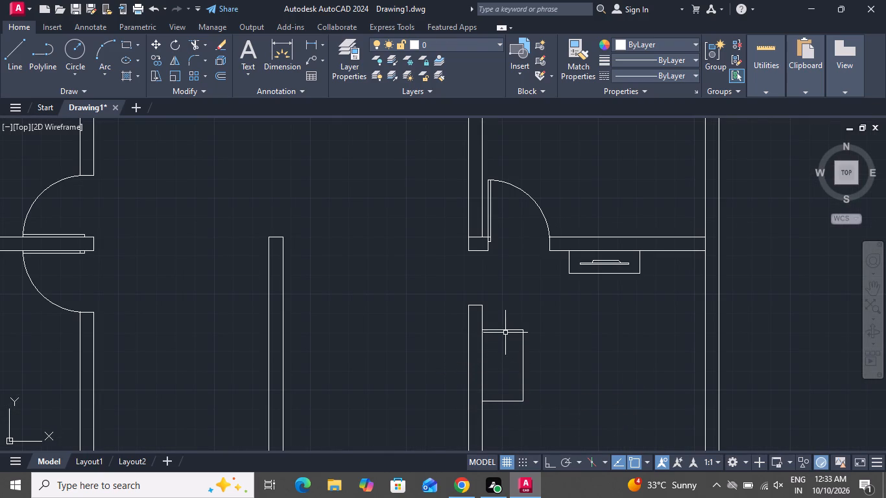
Move the new rectangle horizontally a short distance into the room, leaving a gap to the partition.
left_click(505, 332)
left_click(155, 48)
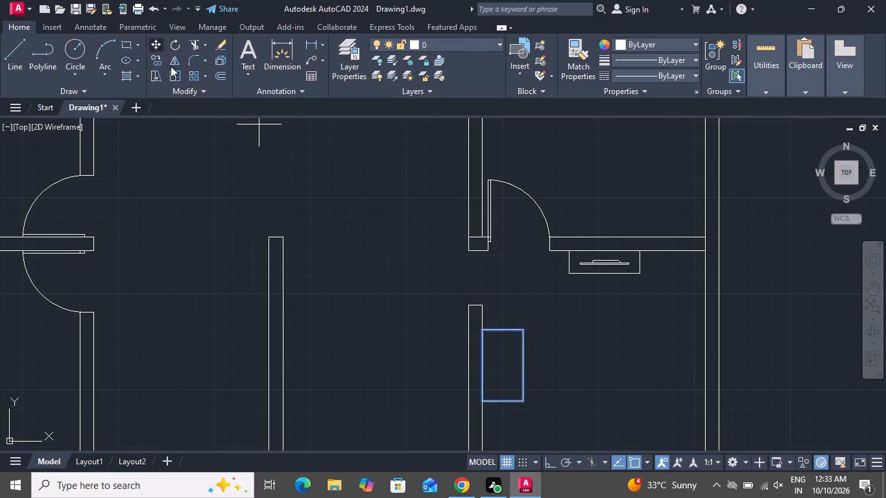
left_click(482, 329)
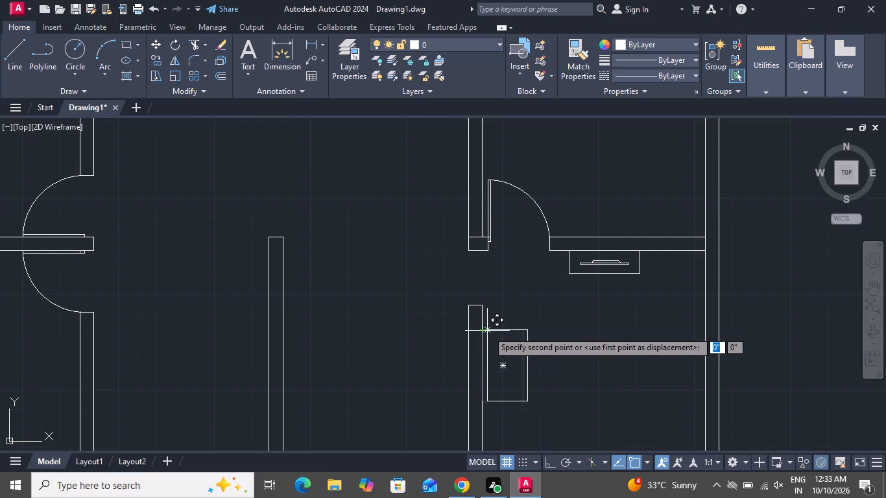
left_click(492, 332)
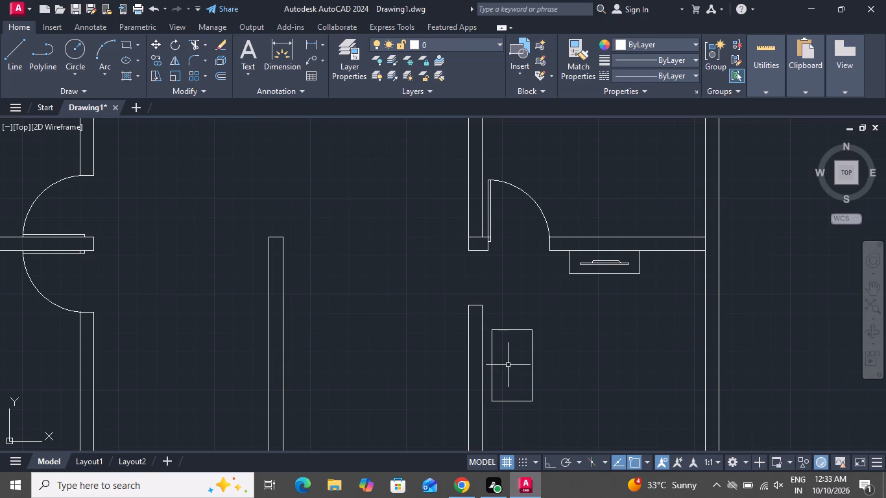
With Ortho on, draw a vertical line inside the rectangle near its partition-side edge, running from its top edge to its bottom edge.
left_click(5, 52)
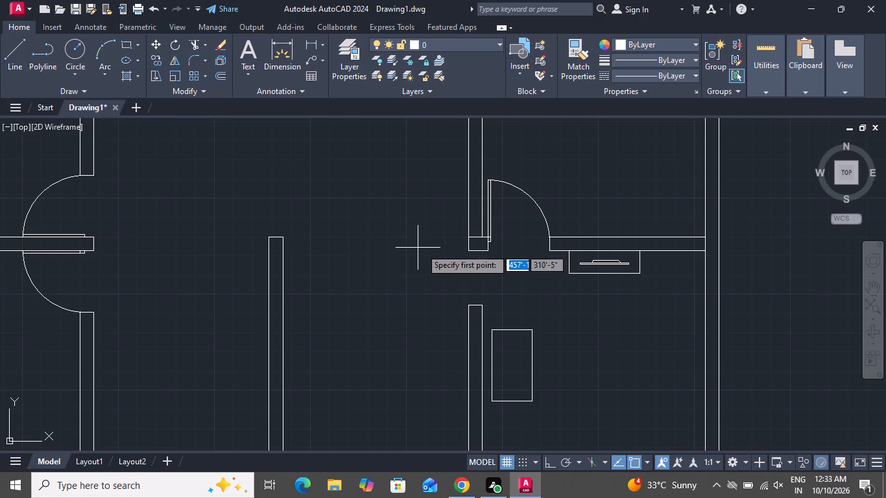
scroll(495, 337, "up", 2)
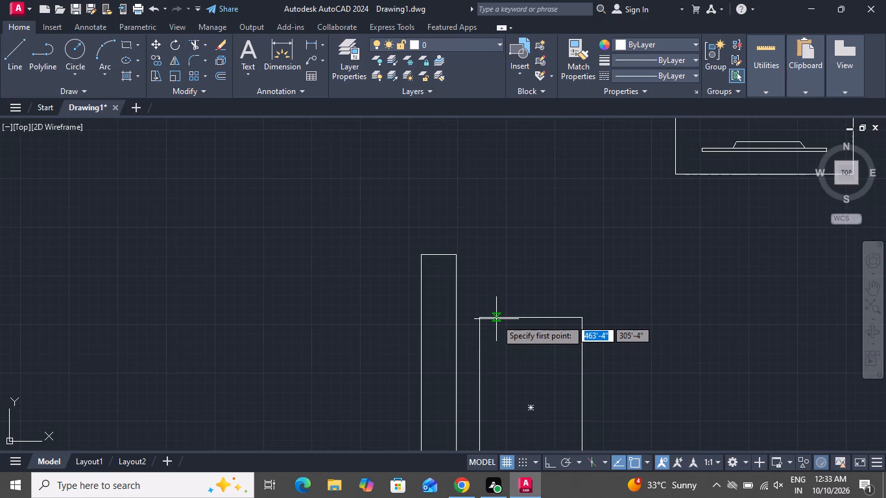
left_click(496, 318)
scroll(504, 349, "down", 2)
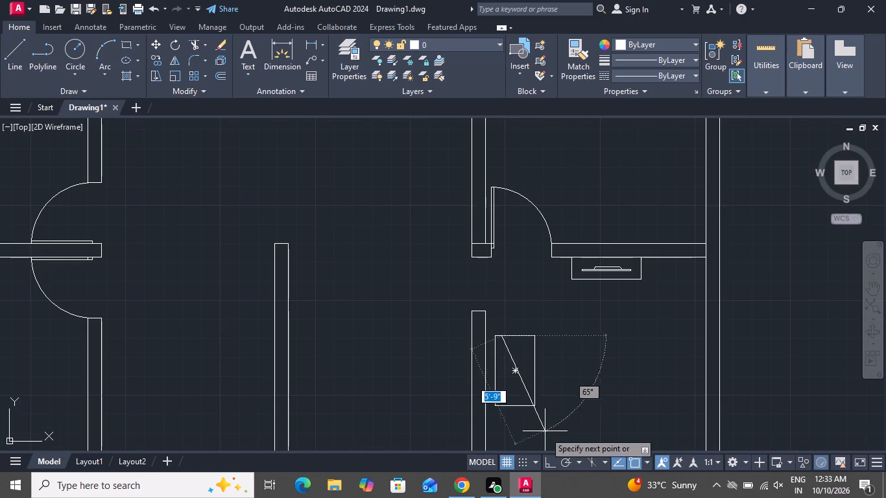
left_click(548, 459)
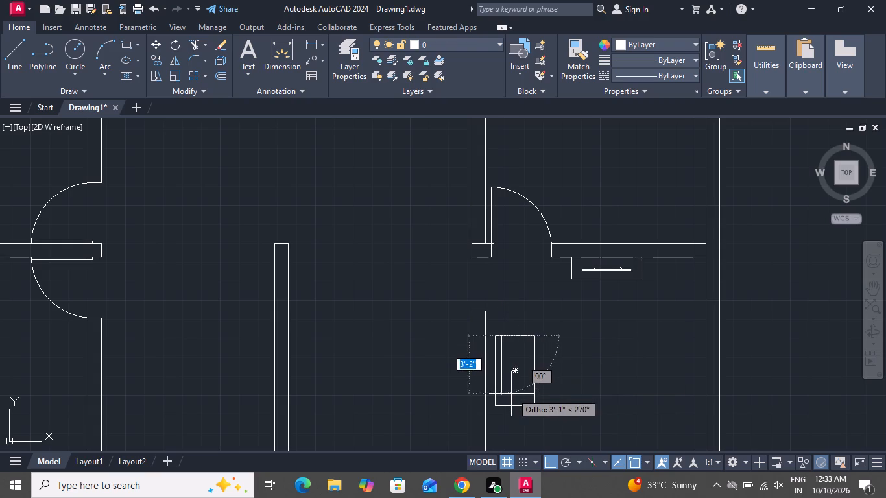
left_click(504, 408)
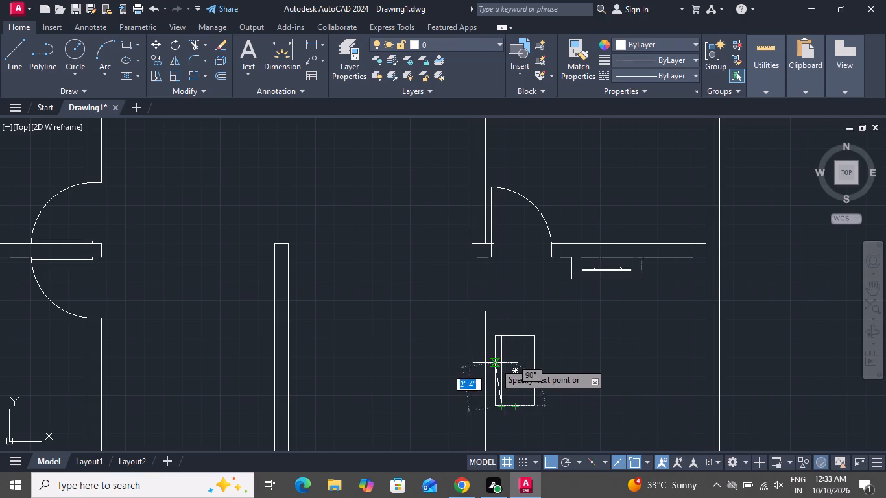
scroll(534, 386, "up", 1)
right_click(542, 374)
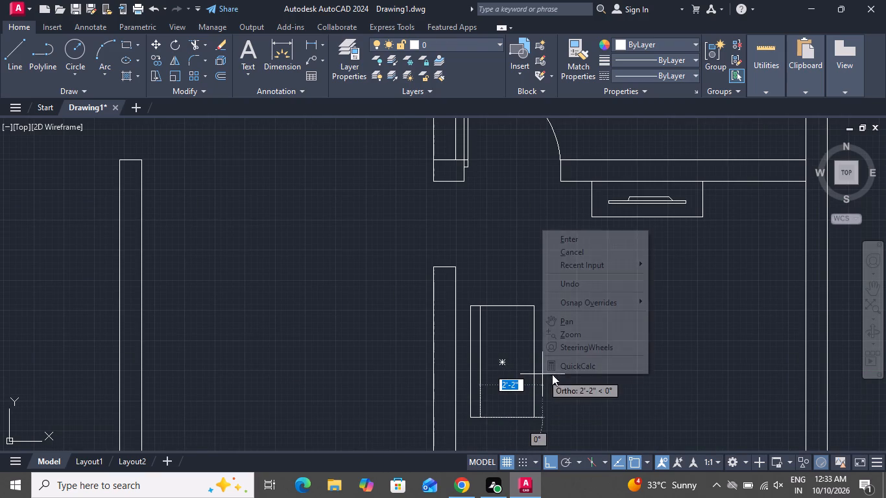
left_click(577, 253)
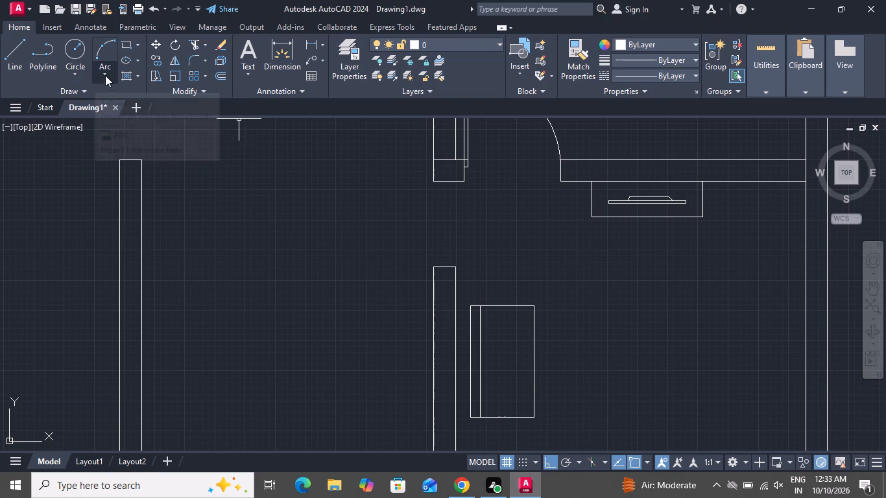
Draw a horizontal line about 2'-2" long across the rectangle, joining the midpoints of its two long sides.
left_click(21, 49)
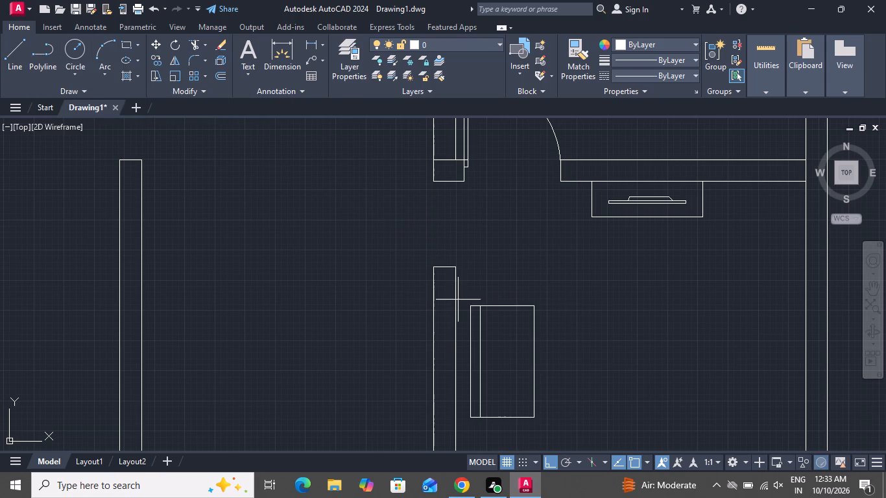
scroll(480, 363, "up", 1)
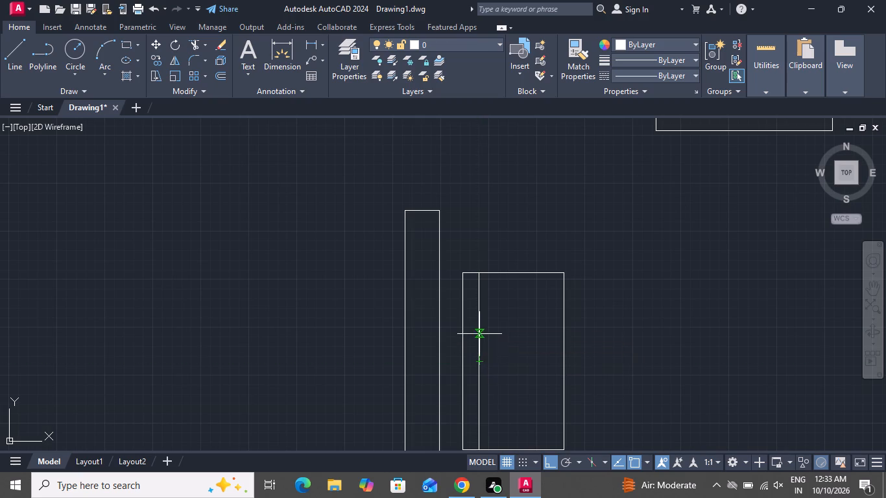
left_click(466, 362)
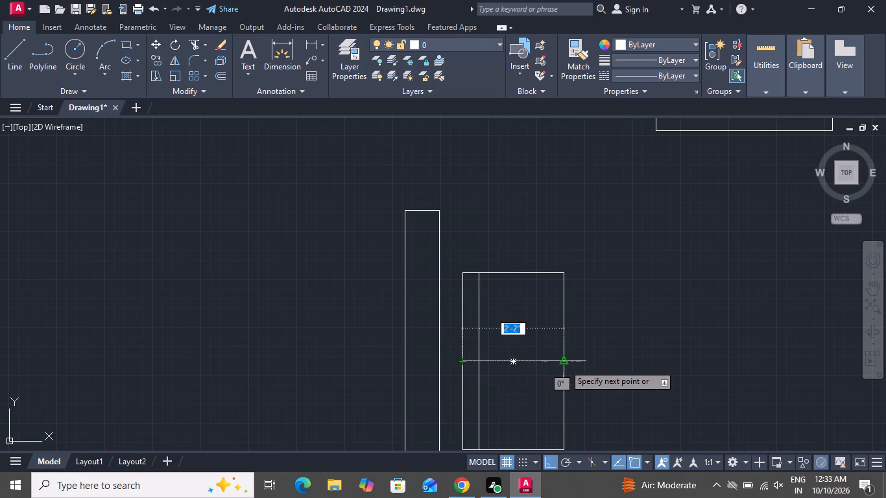
left_click(564, 364)
right_click(564, 358)
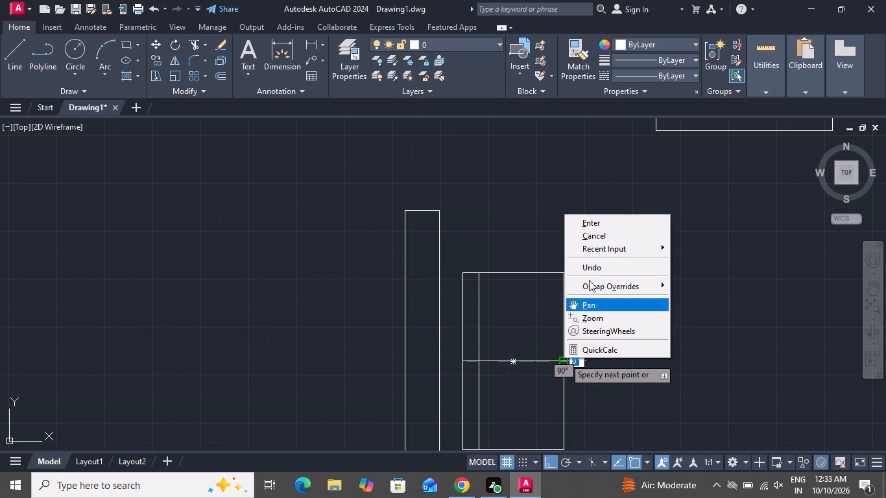
left_click(582, 233)
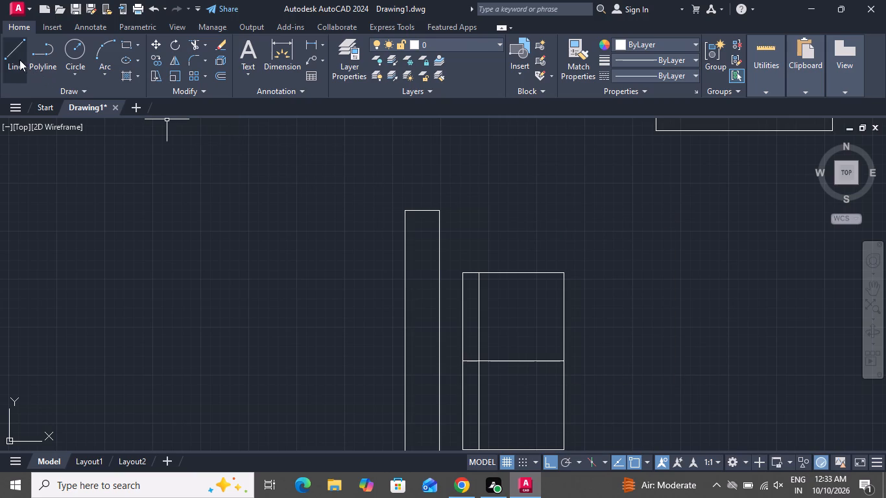
Draw connected lines from near the rectangle's top-right corner: about 4" up, 2'-2" left and 4'-7" down along the partition side.
left_click(18, 58)
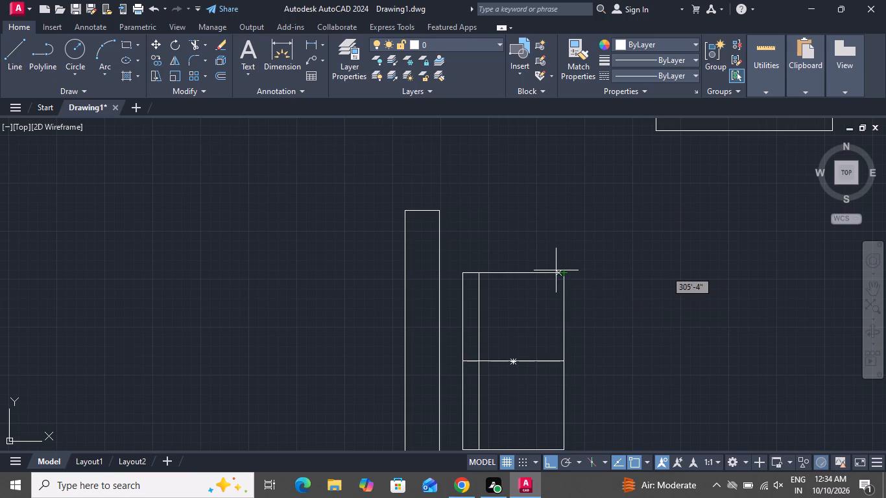
left_click(553, 270)
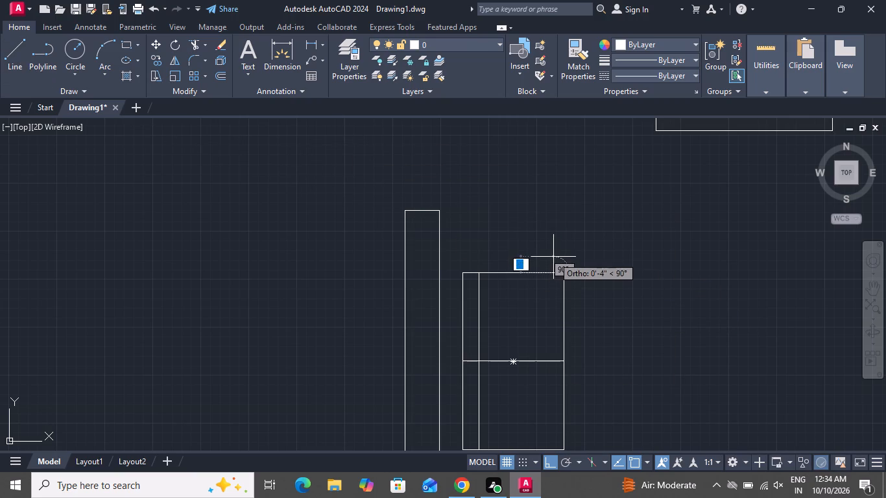
left_click(553, 257)
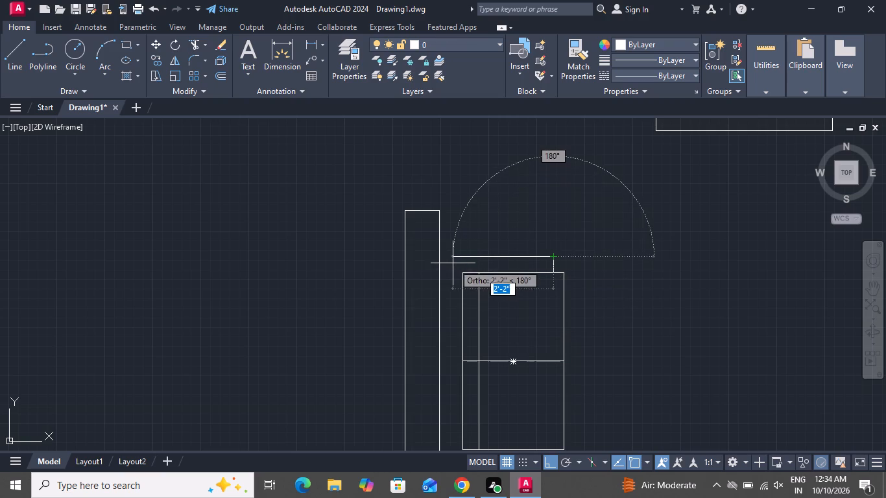
left_click(452, 263)
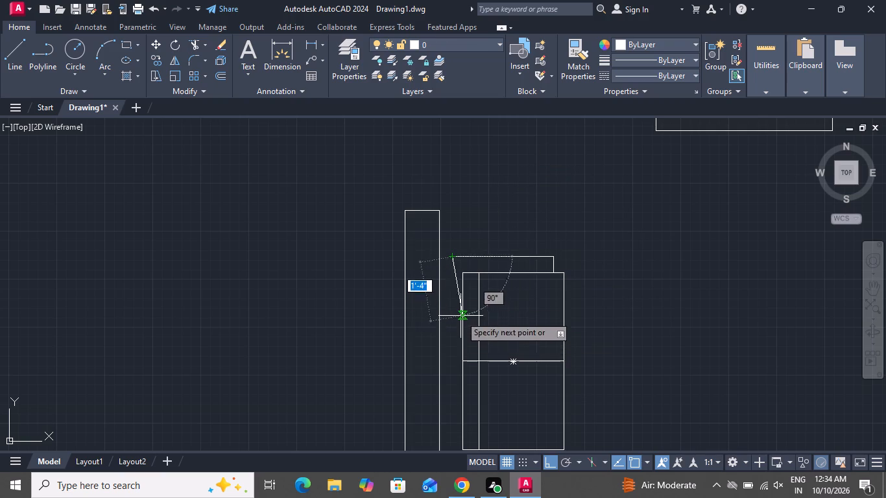
scroll(461, 311, "down", 2)
scroll(465, 379, "up", 2)
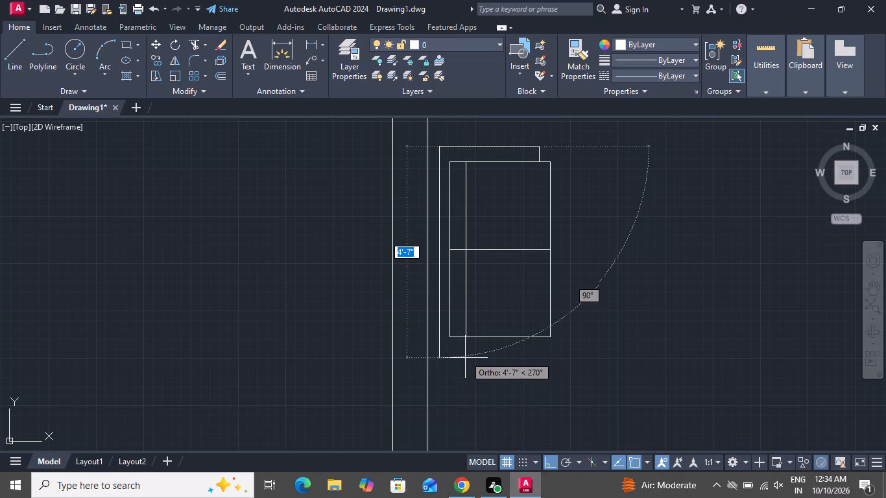
left_click(465, 358)
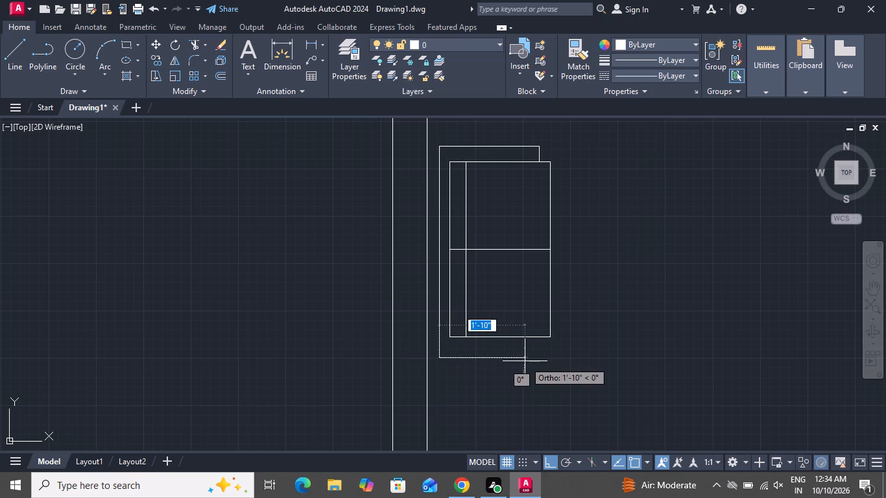
right_click(527, 361)
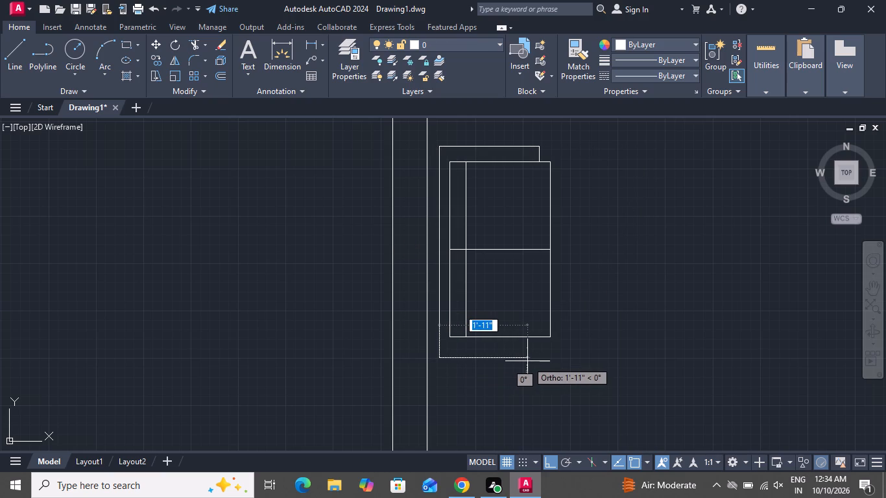
left_click(569, 222)
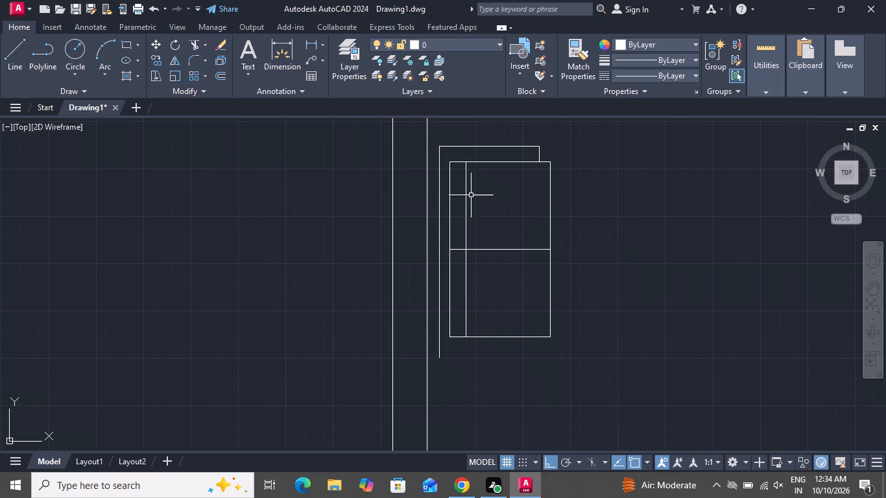
Draw connected lines below the sofa rectangle: about 2'-2" right from the partition-side outer line, and up to the rectangle's bottom edge.
left_click(14, 53)
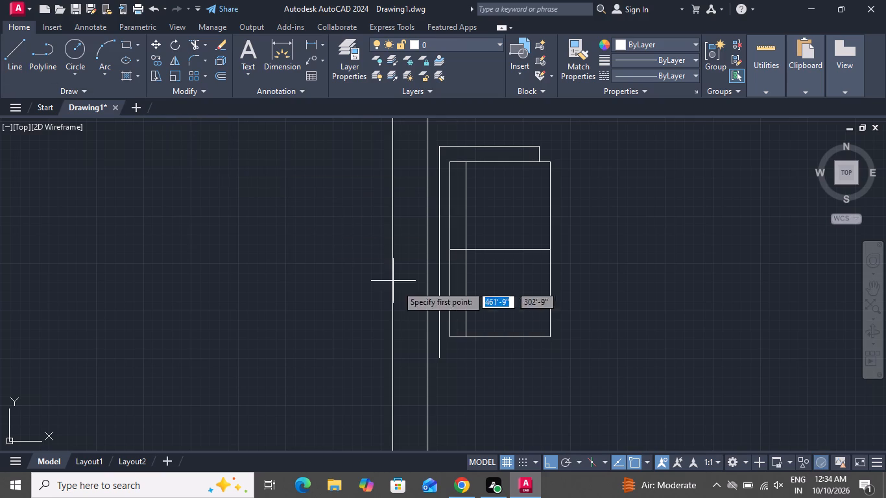
left_click(440, 346)
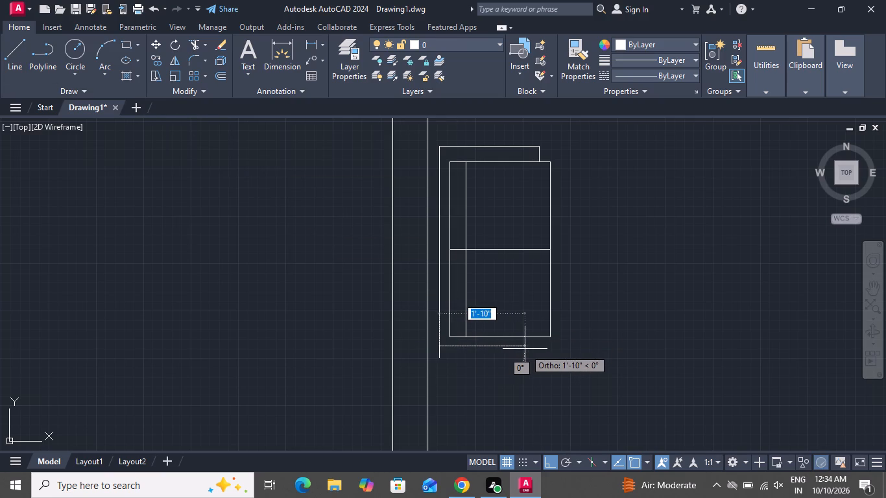
left_click(539, 350)
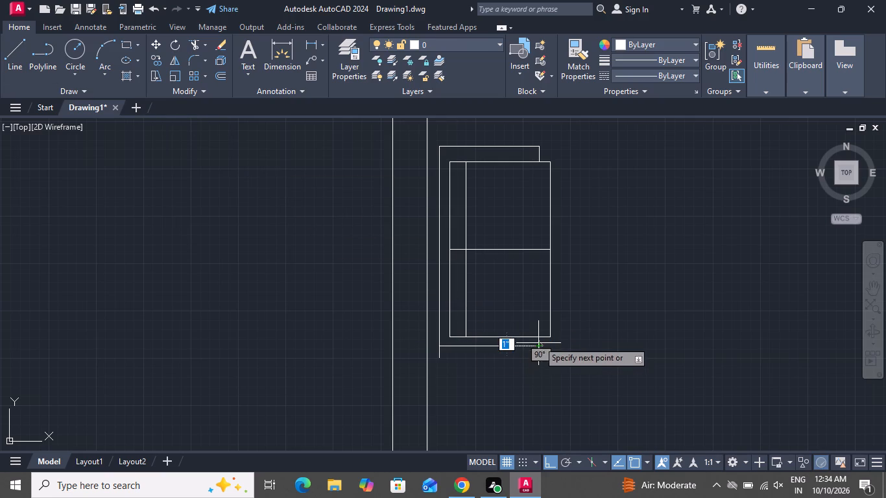
left_click(538, 337)
right_click(540, 335)
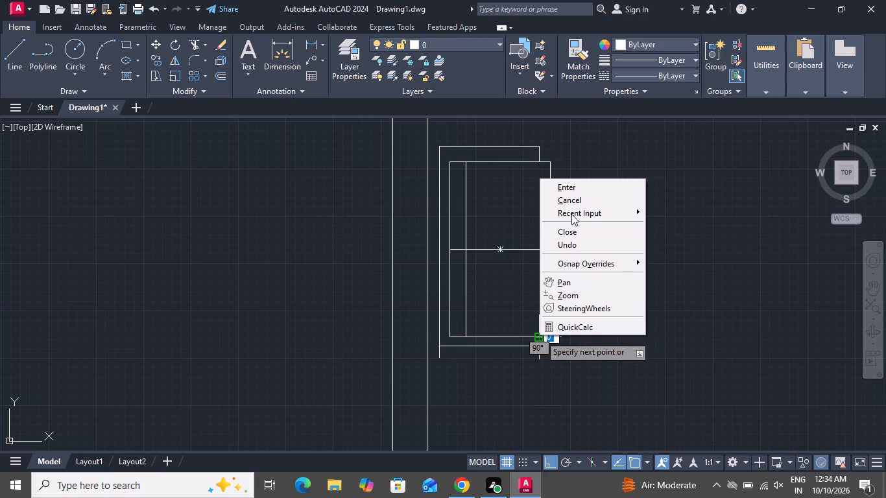
left_click(572, 196)
Erase the horizontal outer line above the sofa rectangle.
left_click(532, 145)
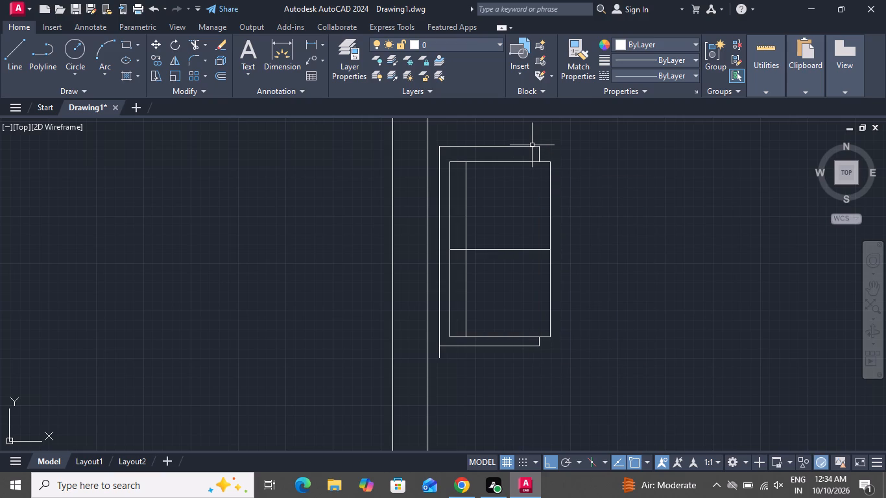
key("Delete")
Draw a horizontal line about 2'-2" long just above the sofa rectangle, closer to its top edge, joining the two outer vertical lines.
left_click(1, 52)
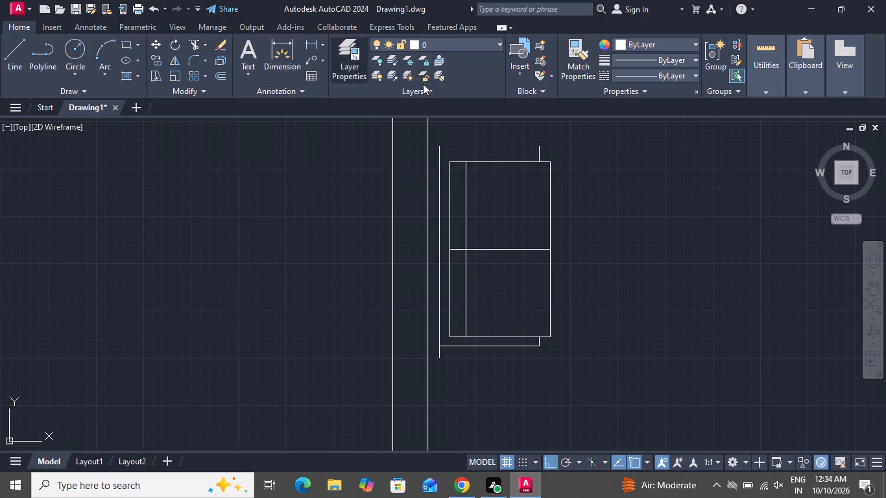
left_click(11, 40)
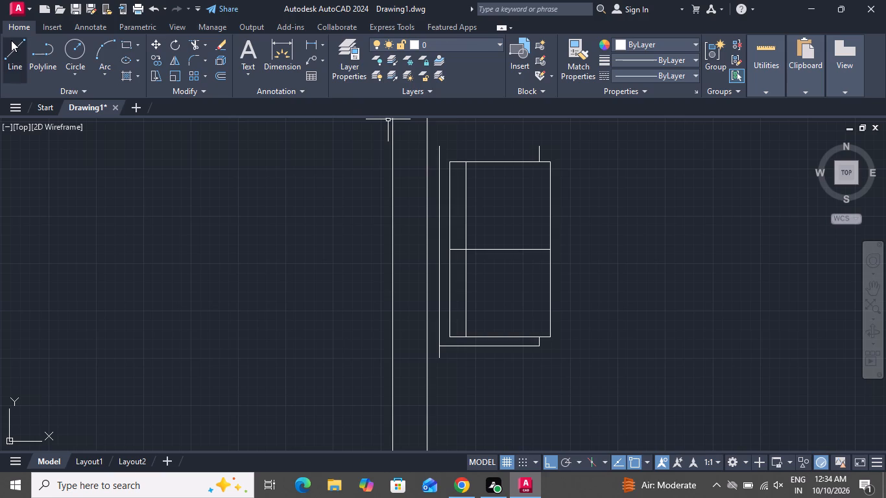
left_click(438, 156)
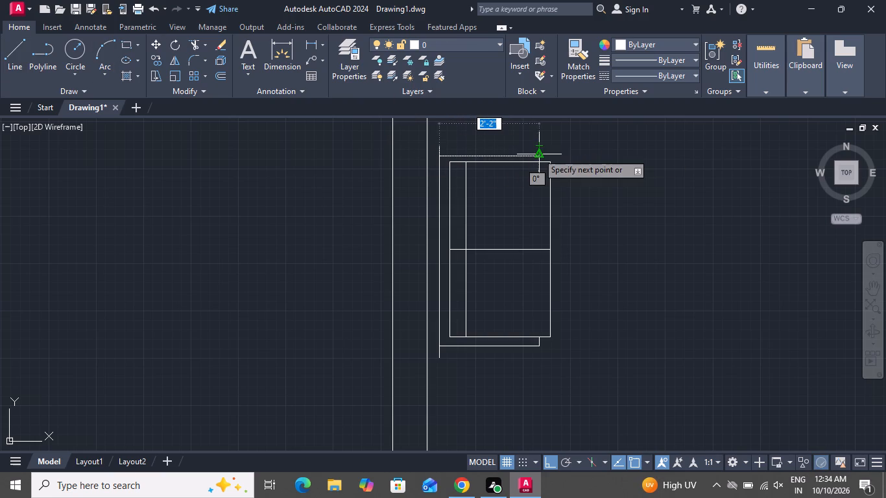
scroll(540, 153, "up", 1)
scroll(540, 154, "down", 1)
scroll(541, 154, "up", 1)
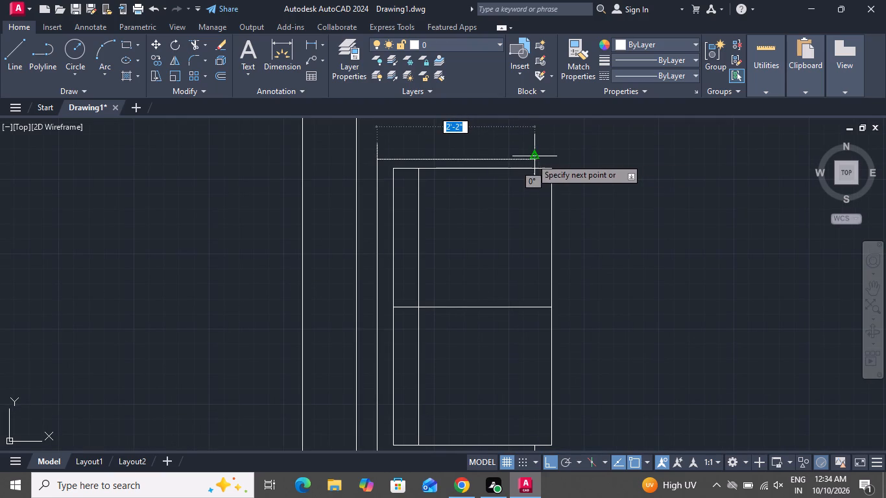
left_click(531, 160)
right_click(555, 148)
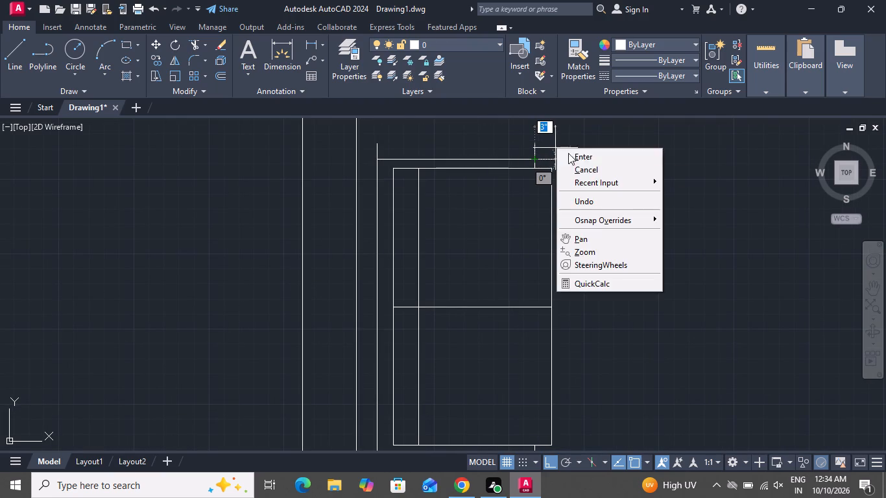
left_click(581, 167)
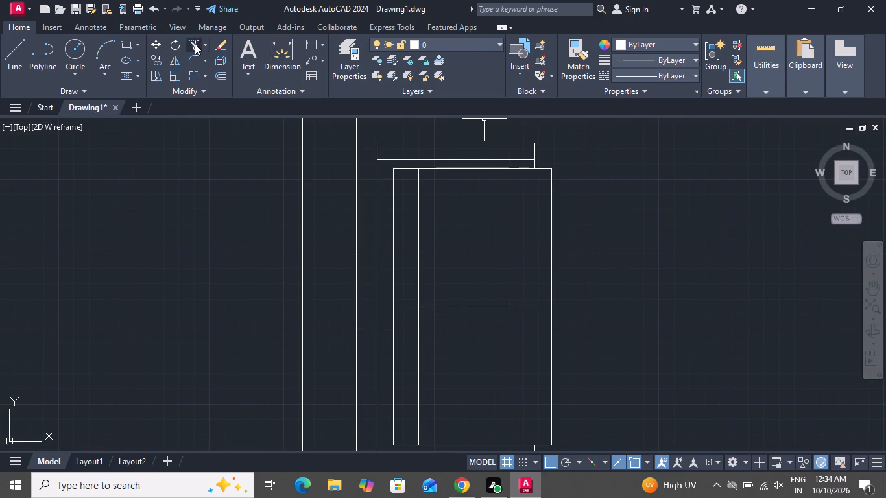
Trim the outer vertical line ends that project beyond the horizontal lines at the sofa's top-right, top-left and bottom-left corners.
left_click(194, 42)
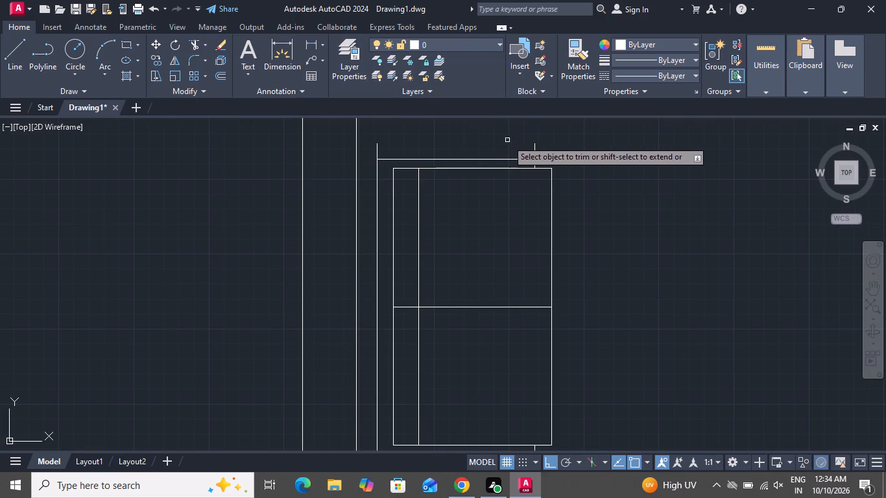
left_click(511, 140)
left_click(545, 152)
left_click(402, 136)
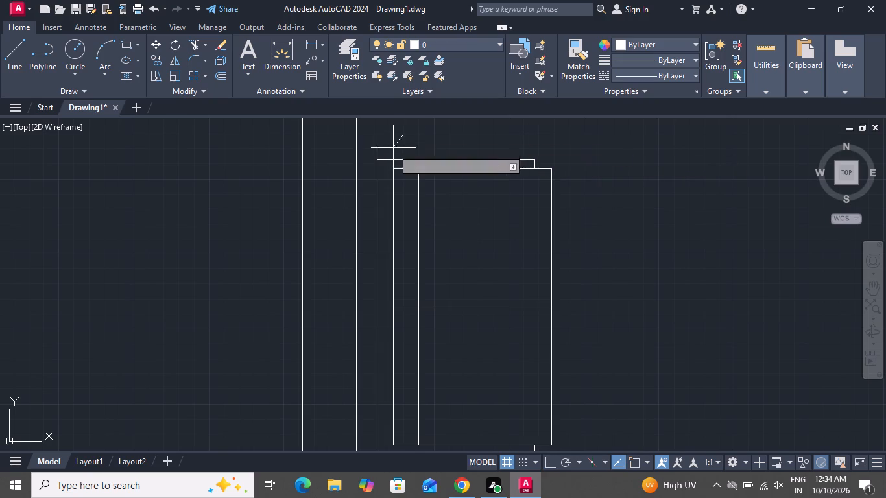
left_click(374, 153)
scroll(414, 143, "down", 1)
scroll(416, 145, "up", 1)
scroll(444, 196, "down", 2)
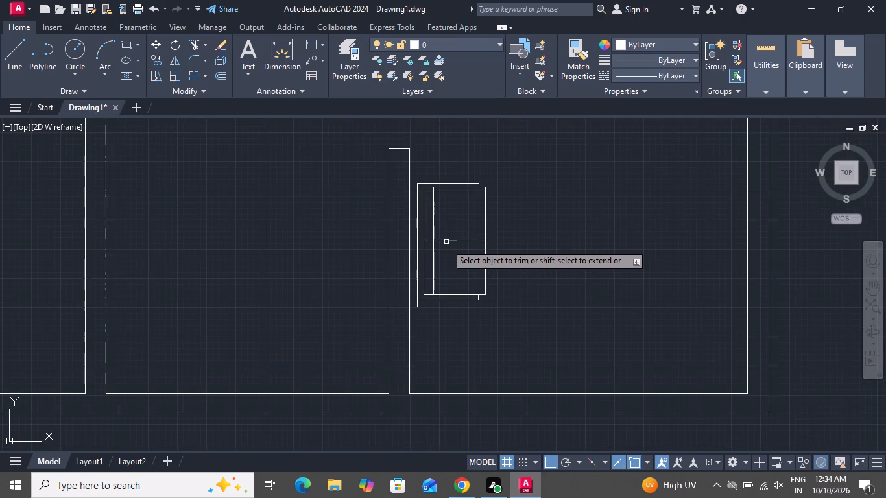
scroll(438, 313, "up", 2)
scroll(438, 313, "down", 1)
scroll(416, 309, "up", 2)
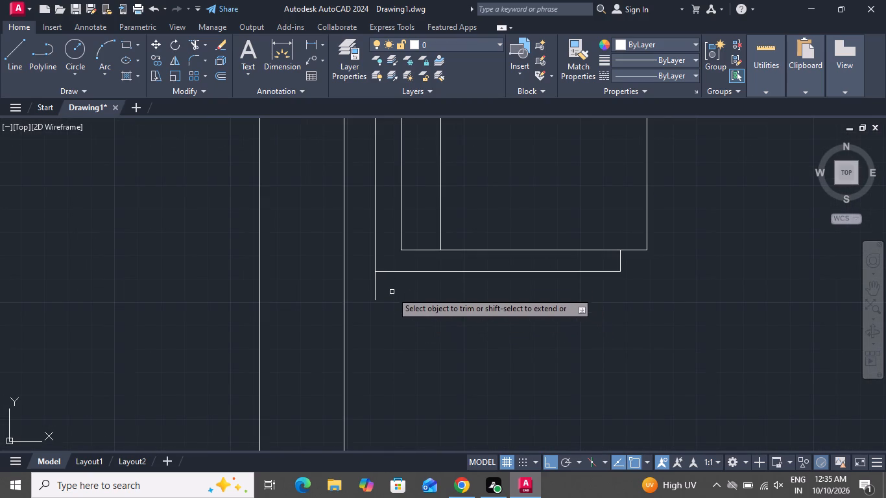
left_click(392, 292)
left_click(363, 284)
right_click(425, 298)
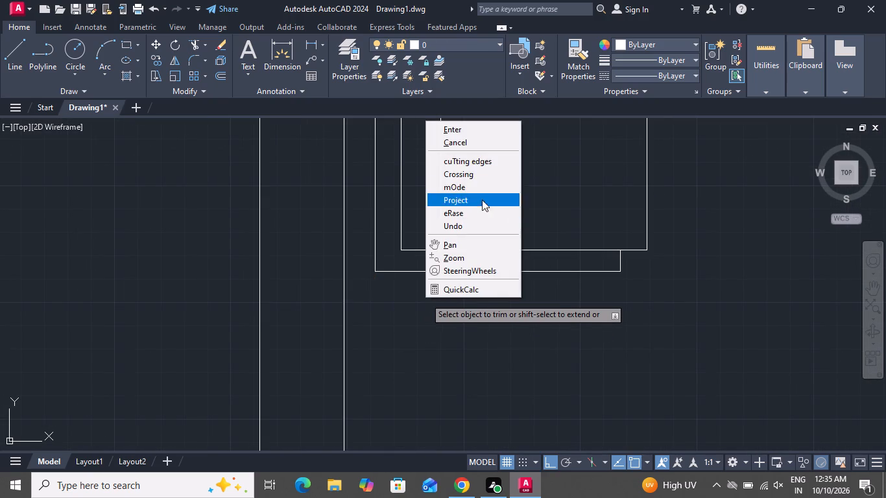
left_click(483, 139)
Draw a rectangle about 4'-1" wide below and to the right of the sofa, with its bottom edge on the room's bottom wall.
scroll(486, 228, "down", 2)
scroll(485, 235, "up", 1)
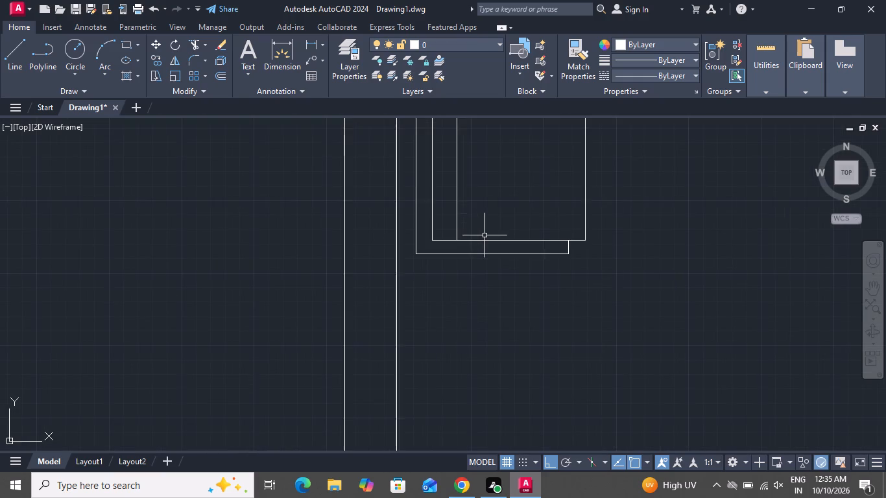
scroll(485, 236, "down", 2)
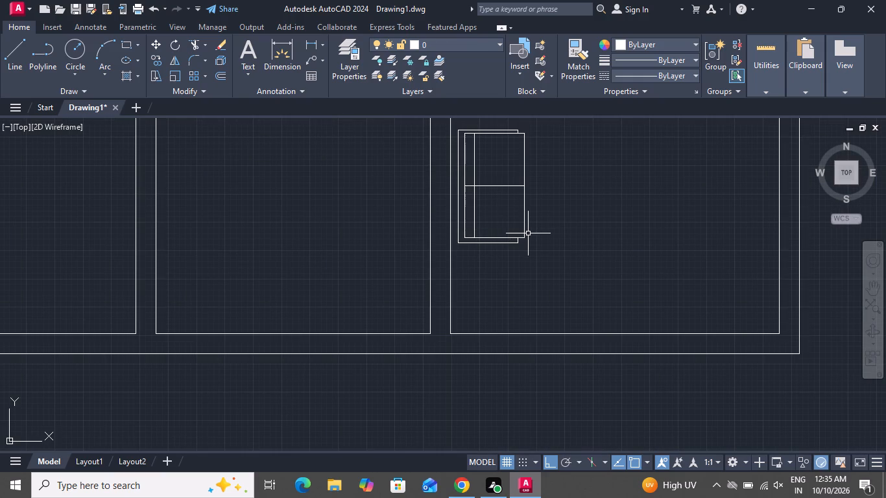
left_click(121, 41)
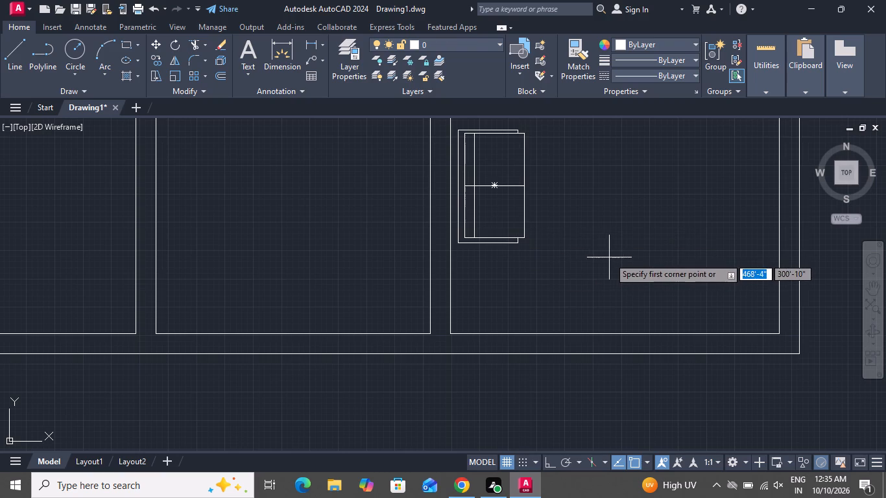
left_click(553, 276)
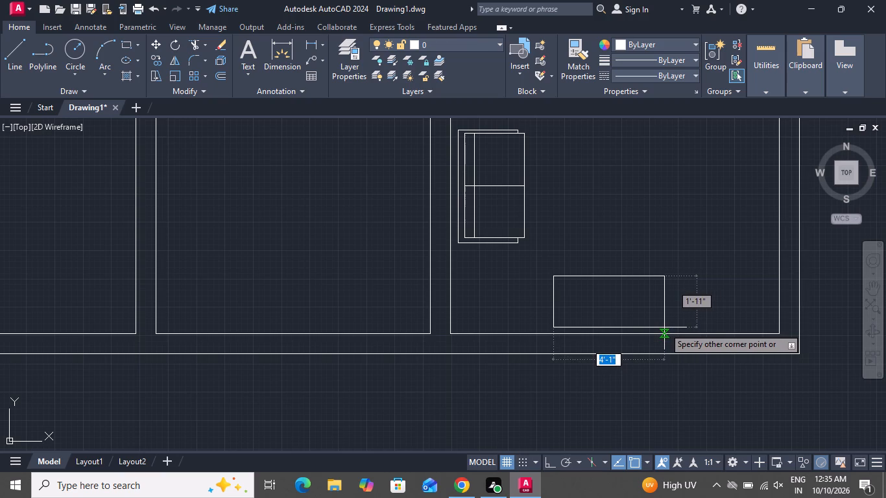
left_click(664, 327)
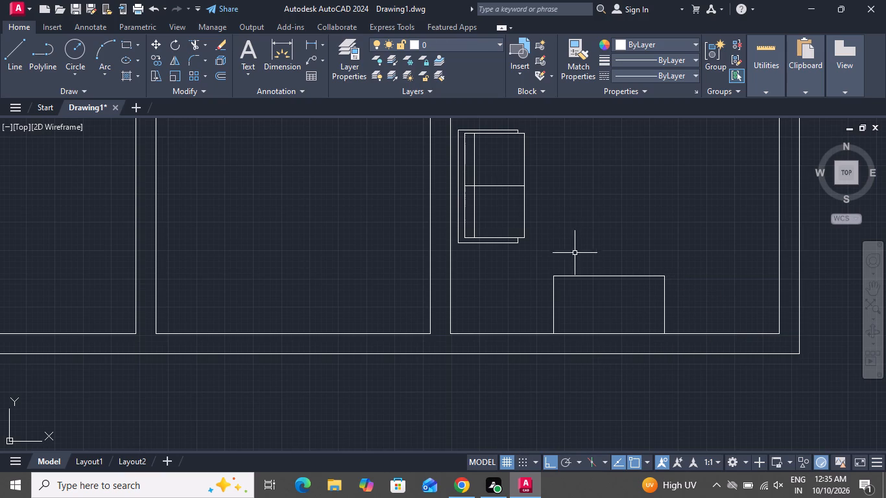
Move the new rectangle straight up a short distance, leaving a small gap to the bottom wall.
left_click(577, 276)
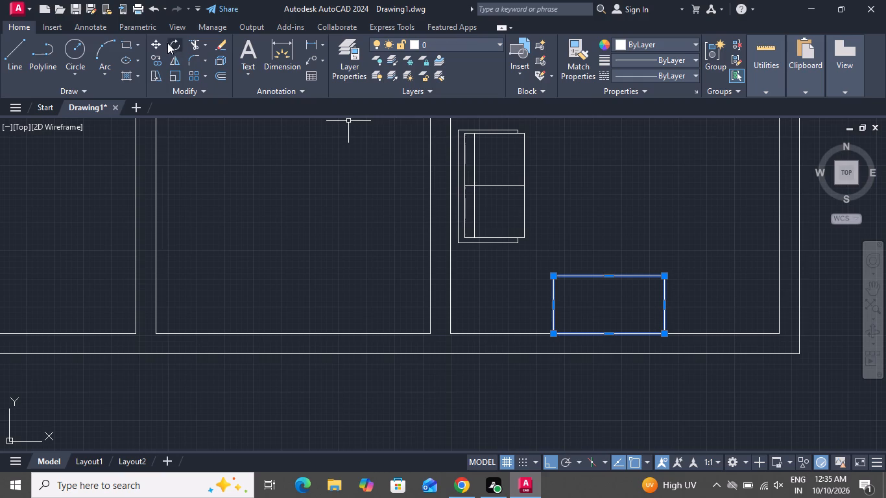
left_click(155, 40)
left_click(610, 274)
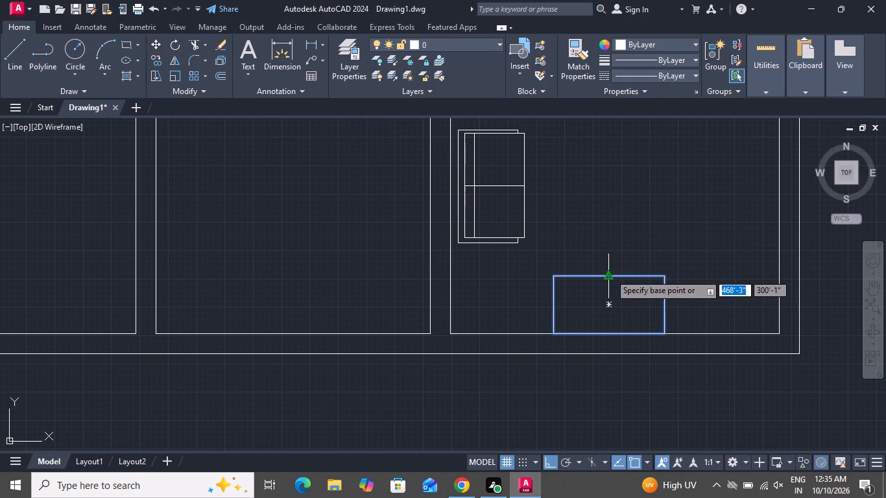
left_click(610, 267)
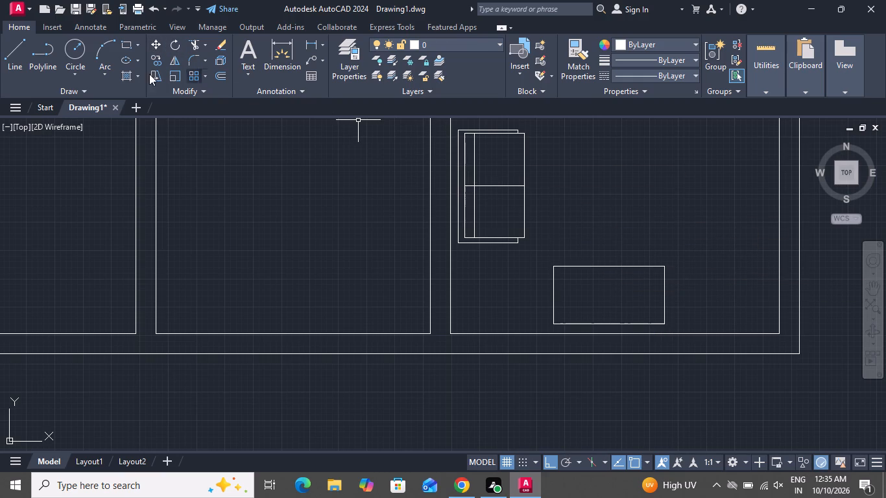
Draw a vertical line across the new rectangle, joining the midpoints of its bottom and top edges.
left_click(3, 54)
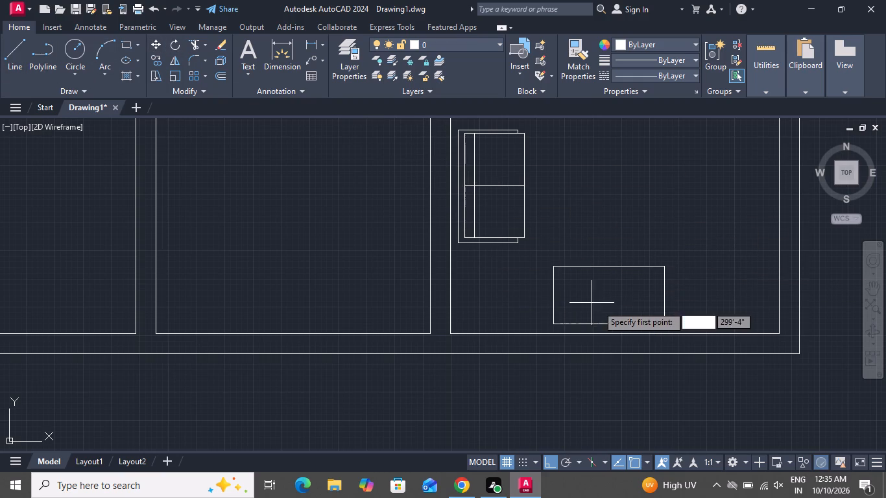
left_click(612, 322)
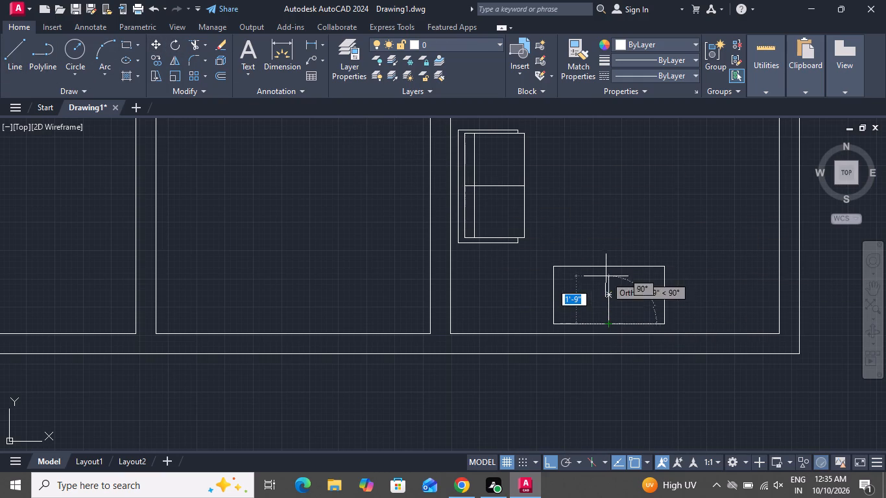
left_click(606, 265)
right_click(609, 265)
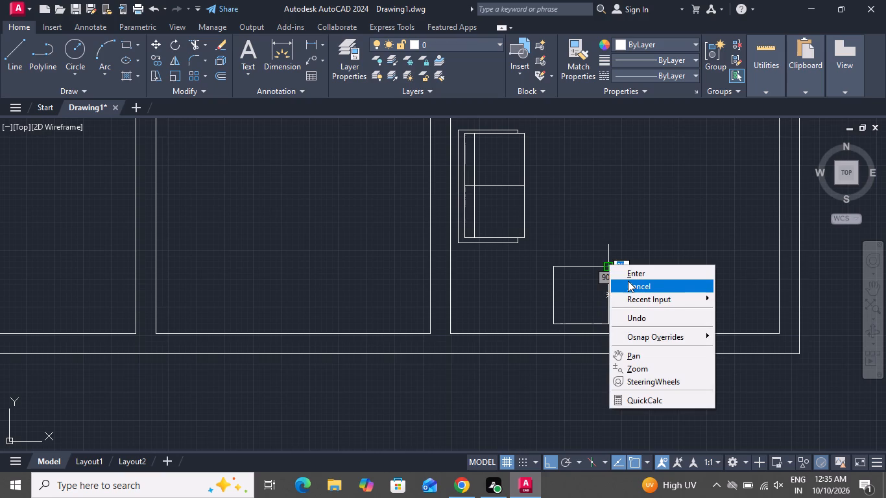
left_click(628, 281)
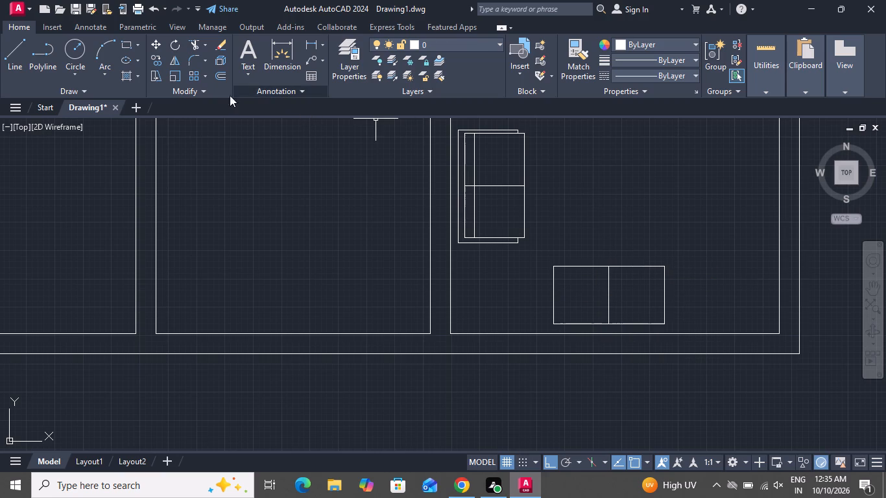
Draw a horizontal line inside the new rectangle near its wall-side edge, running from its left side to its right side.
left_click(12, 54)
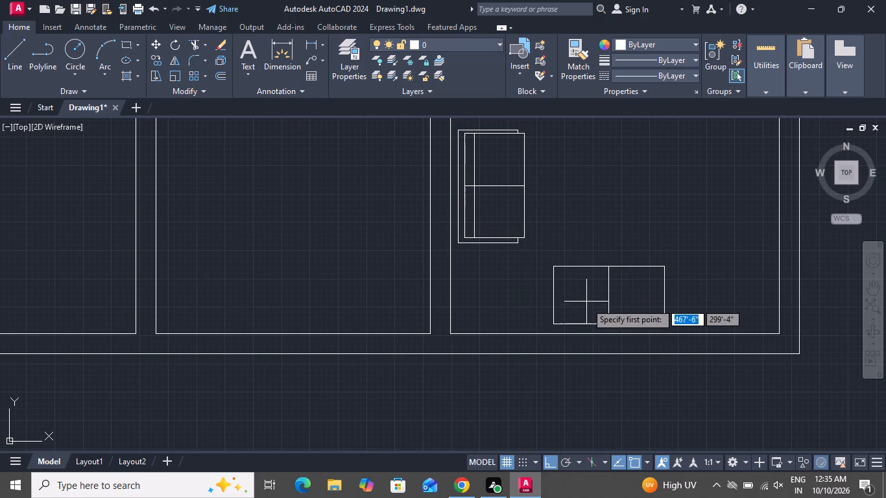
left_click(554, 313)
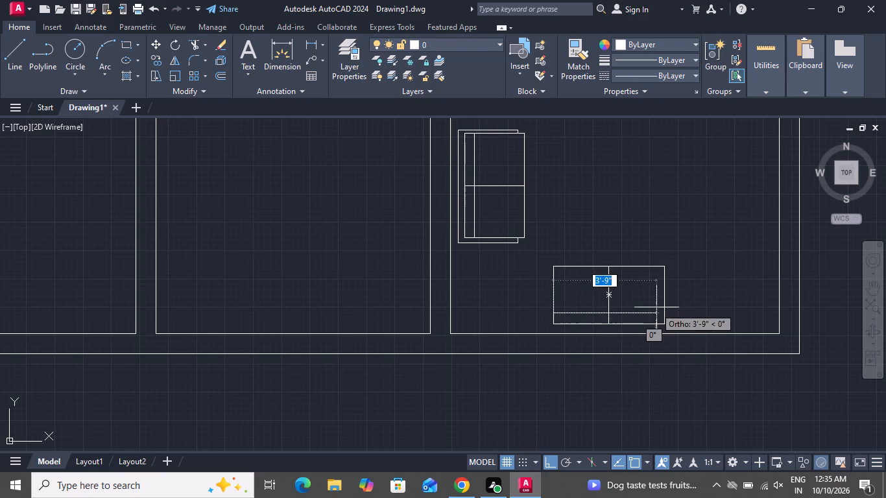
left_click(664, 314)
right_click(666, 311)
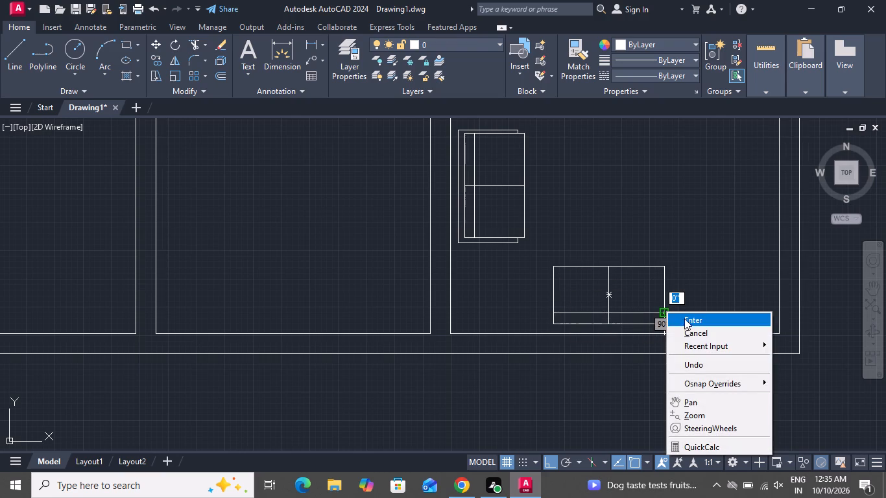
left_click(684, 329)
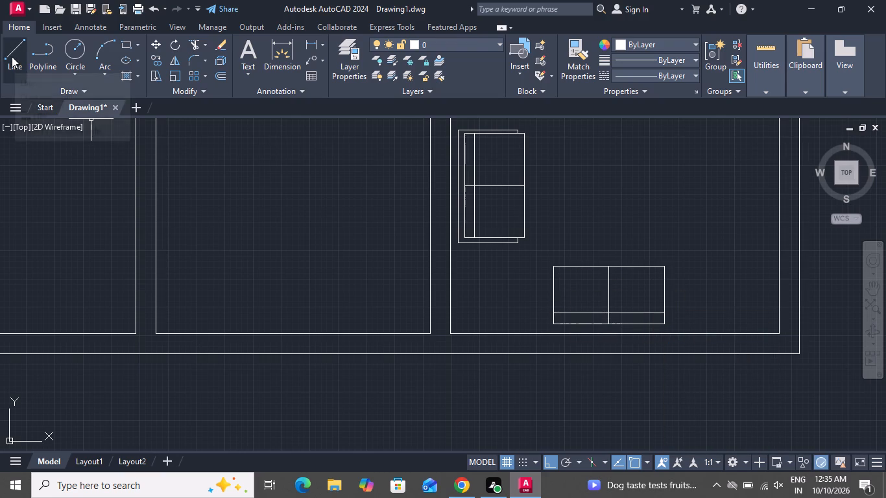
Draw a line outline around the bottom sofa, from its left side down to the room's bottom wall, along it, and back up to its right side.
left_click(12, 56)
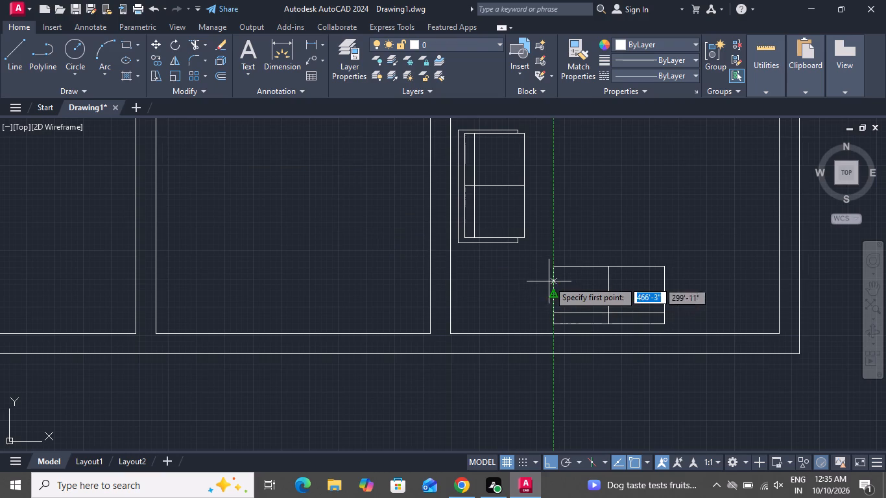
left_click(553, 279)
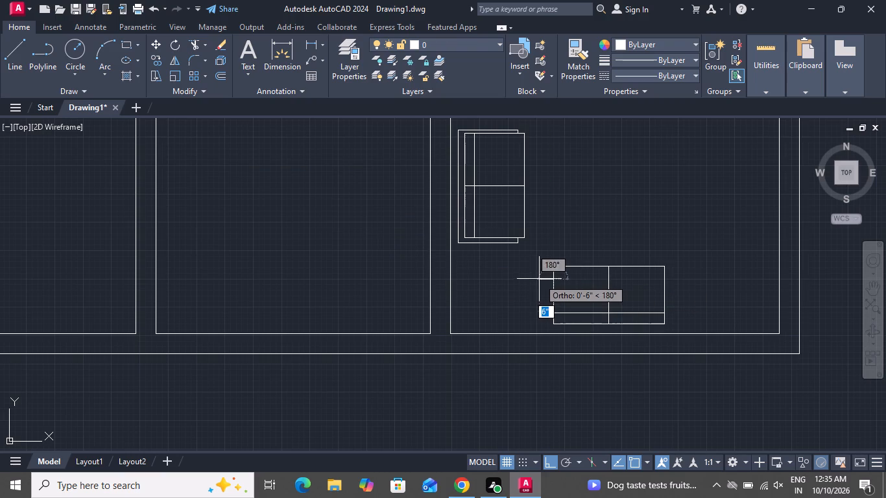
left_click(546, 279)
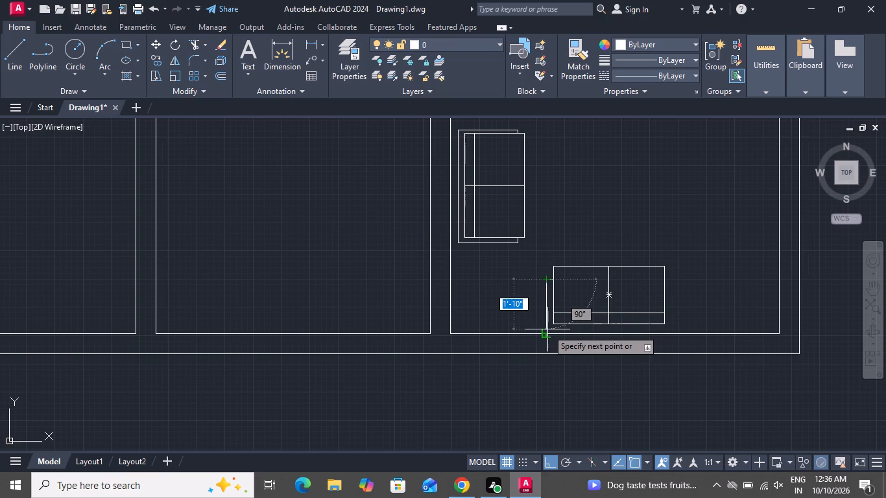
left_click(547, 329)
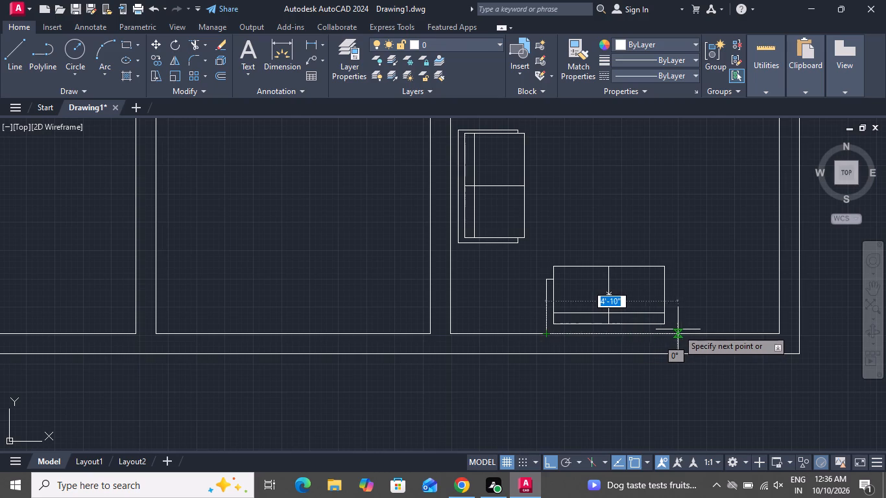
left_click(673, 329)
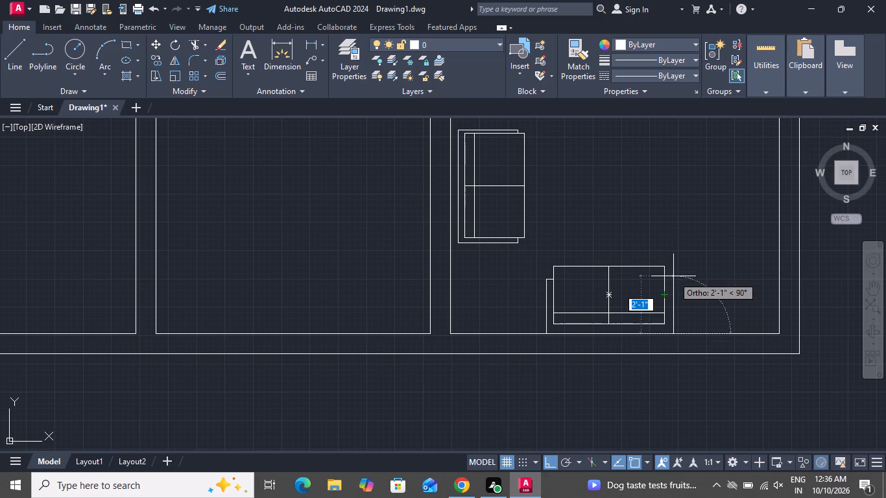
left_click(673, 278)
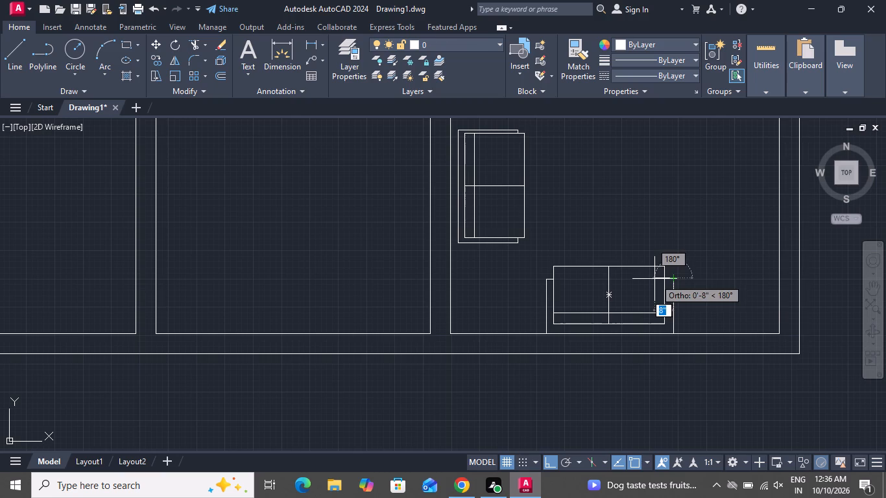
left_click(663, 278)
right_click(662, 278)
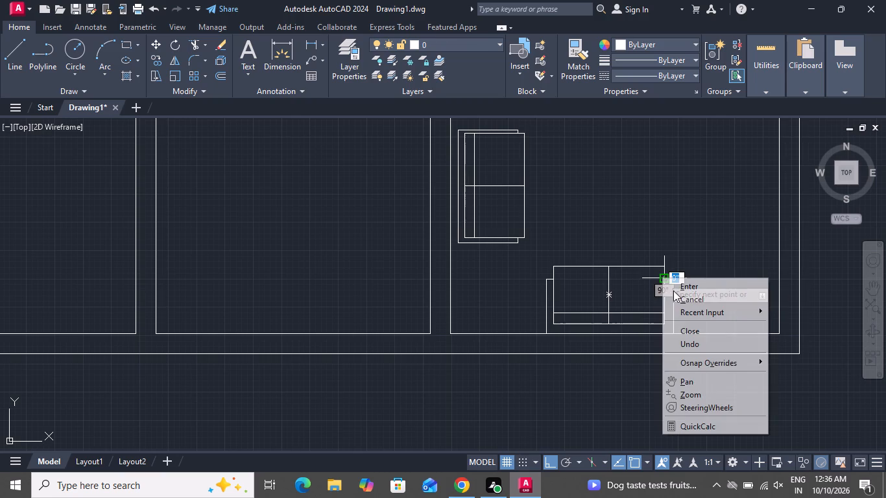
left_click(673, 297)
Draw a small rectangular side table in the room's lower-left corner, between the two sofas.
scroll(640, 307, "down", 1)
scroll(639, 307, "up", 1)
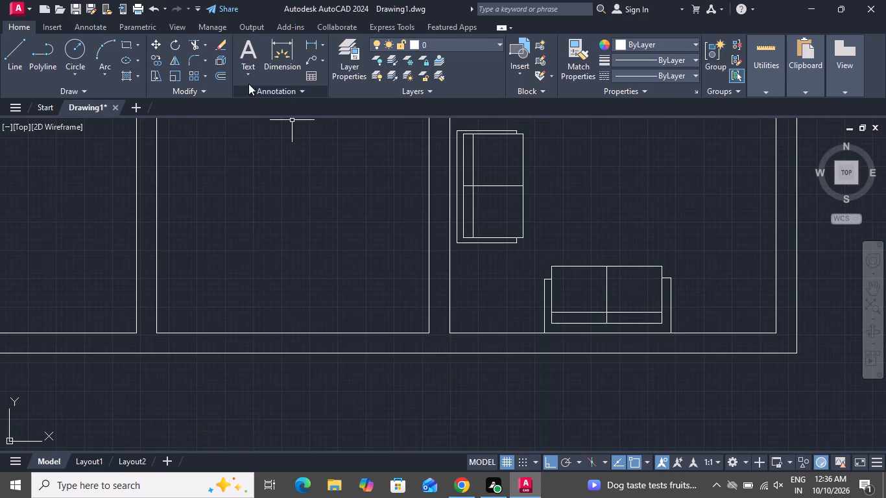
left_click(126, 41)
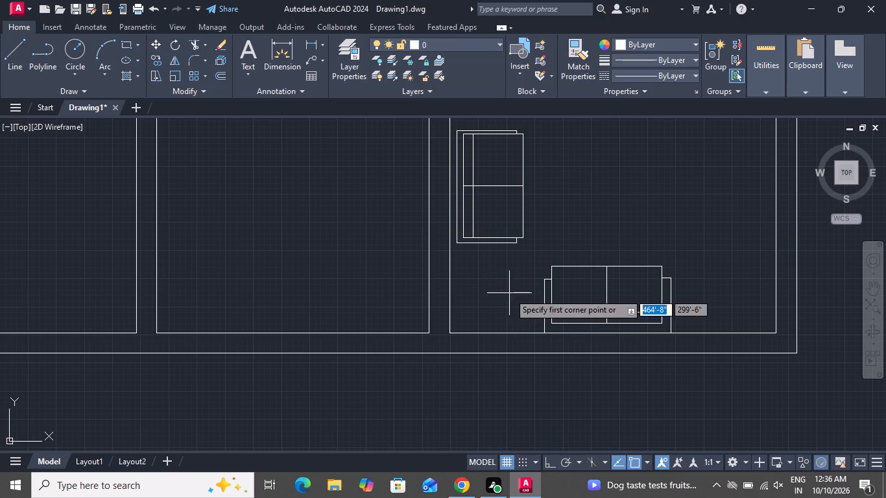
left_click(473, 274)
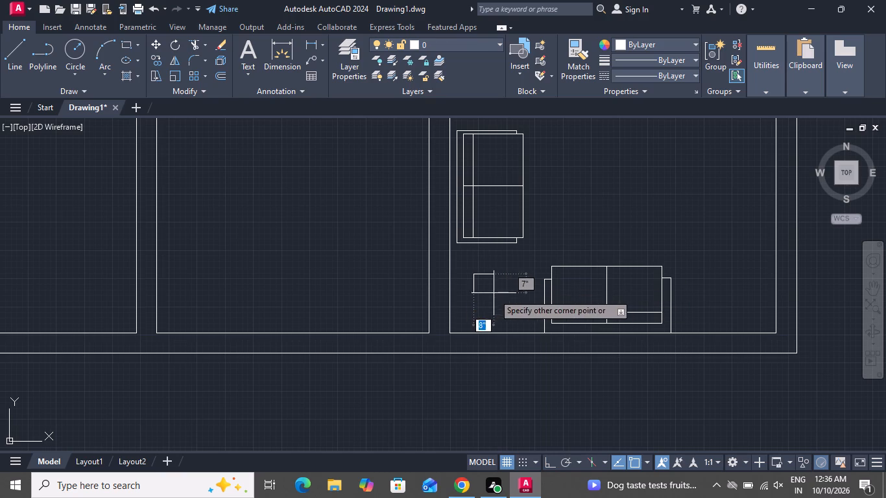
left_click(514, 311)
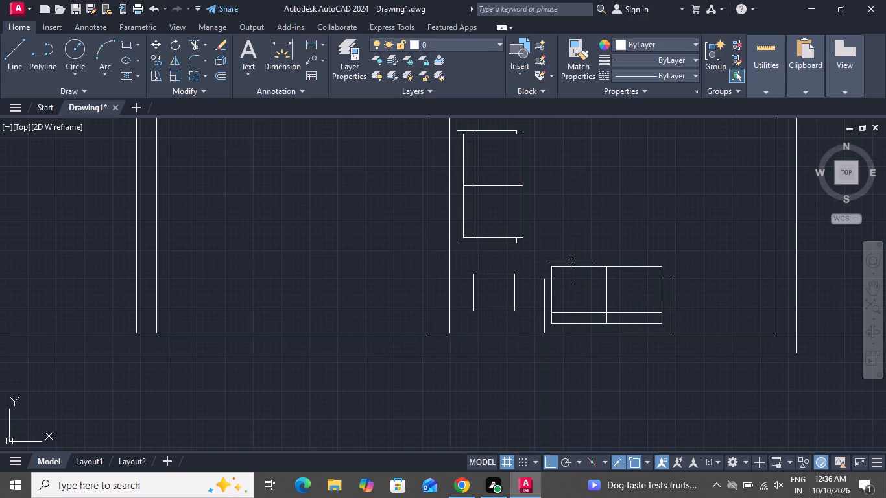
Draw a matching side table rectangle, about 1'-7" by 1'-4", between the bottom sofa and the room's right wall.
left_click(125, 47)
scroll(447, 287, "down", 1)
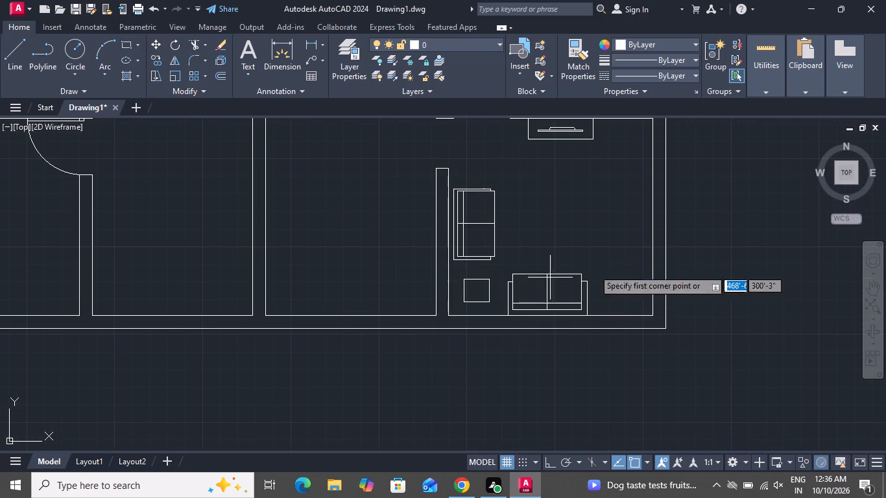
scroll(625, 288, "up", 1)
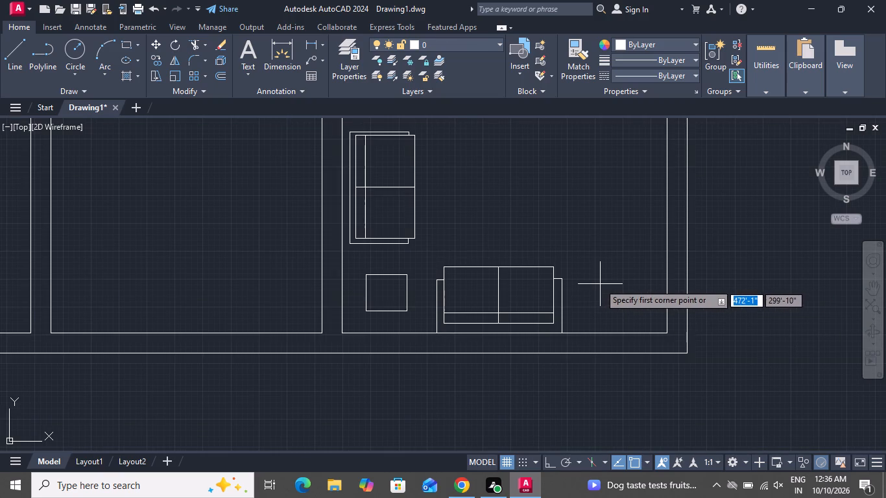
left_click(591, 276)
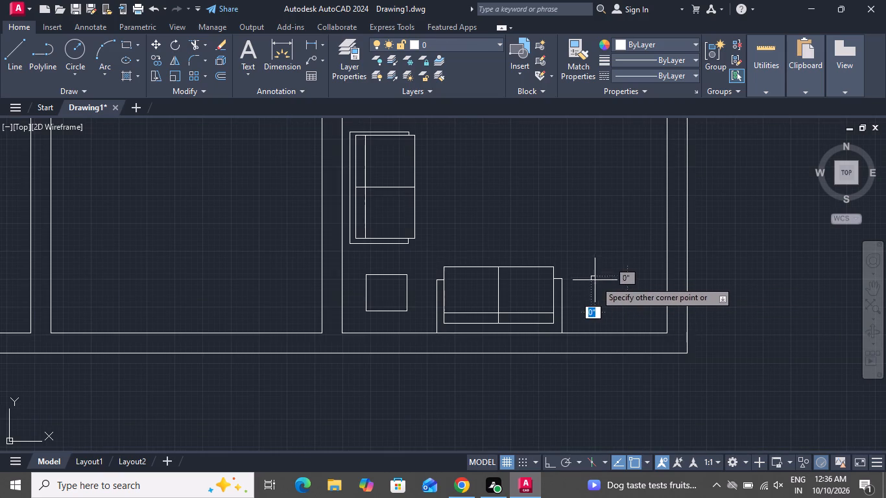
left_click(633, 313)
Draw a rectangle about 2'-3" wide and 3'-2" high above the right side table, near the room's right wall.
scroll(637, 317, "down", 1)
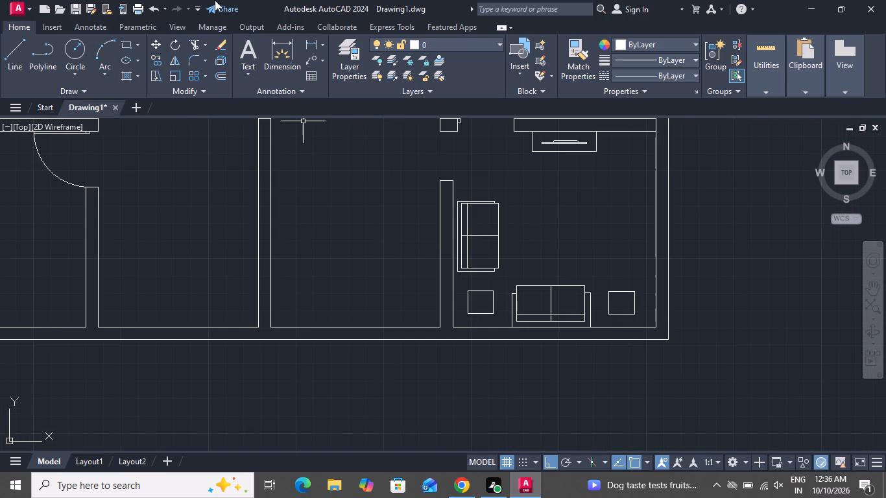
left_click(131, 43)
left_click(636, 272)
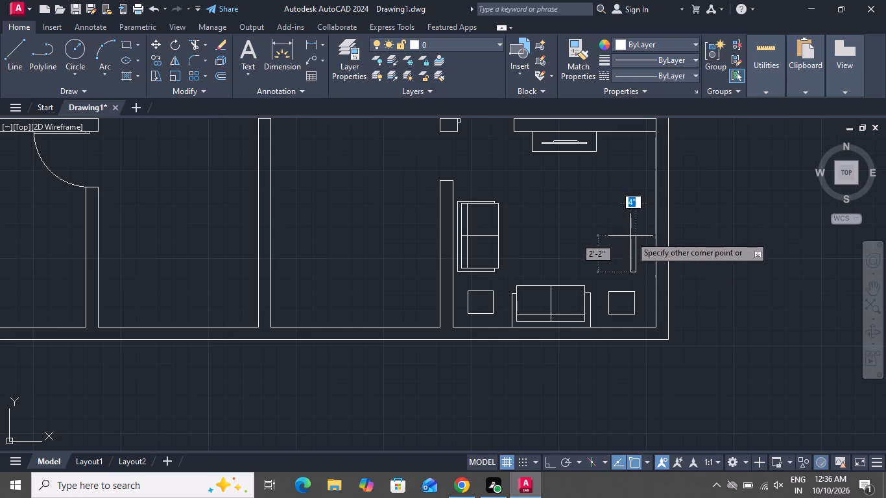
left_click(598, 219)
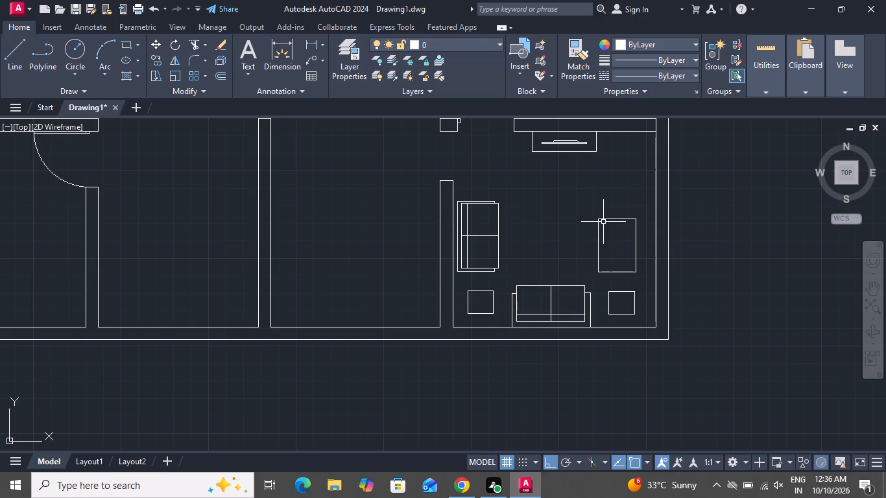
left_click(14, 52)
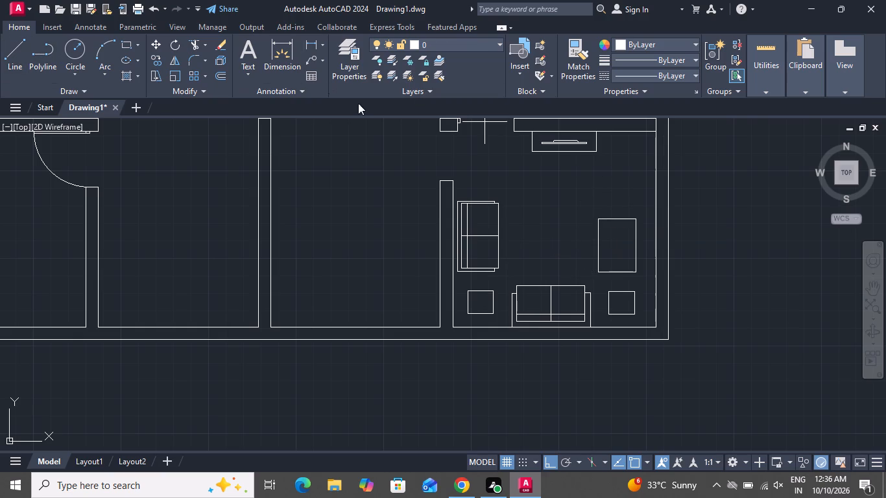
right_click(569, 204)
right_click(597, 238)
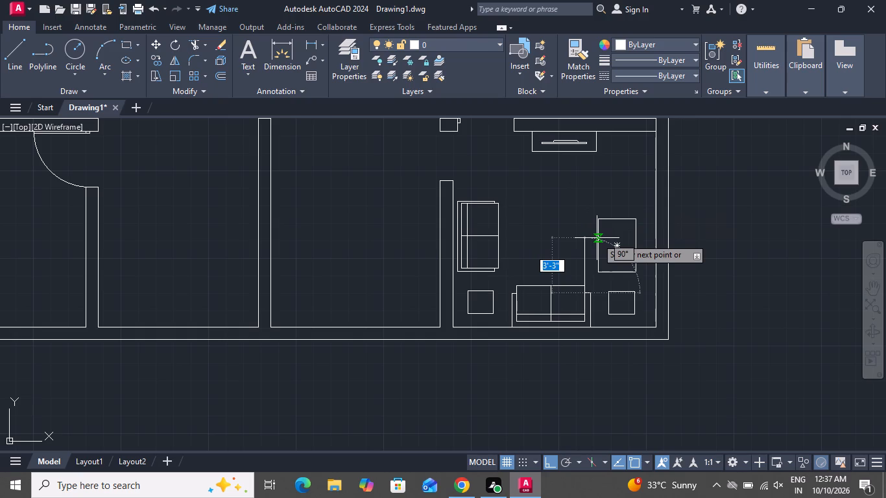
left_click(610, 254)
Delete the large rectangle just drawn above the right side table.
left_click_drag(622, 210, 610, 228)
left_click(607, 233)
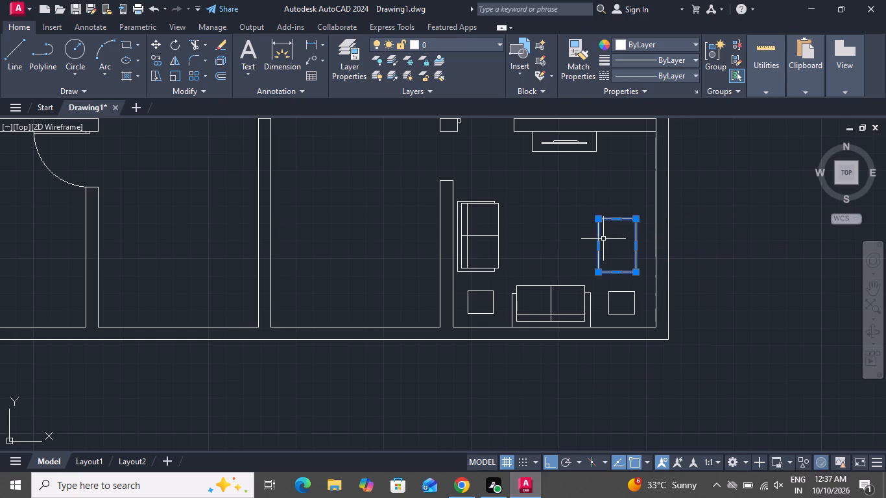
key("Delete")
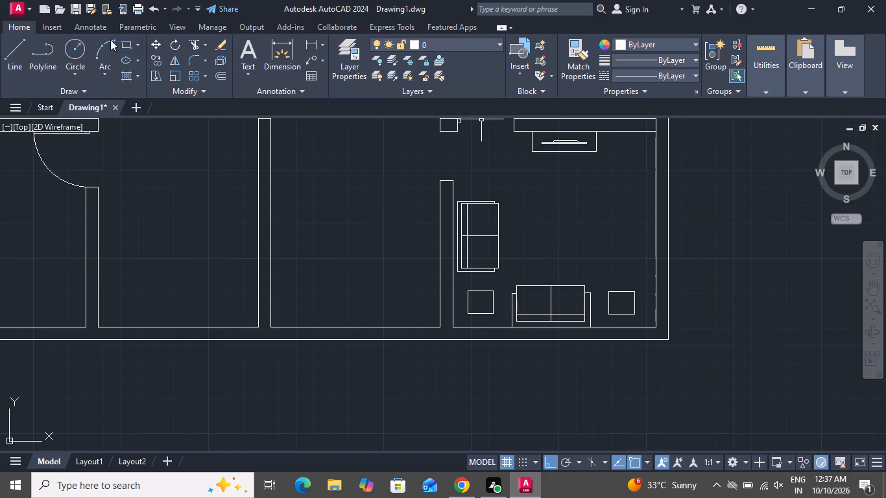
Draw a rectangle about 2'-4" by 3'-10" near the room's right wall, aligned with the left sofa's seat rectangle at top and bottom.
left_click(127, 45)
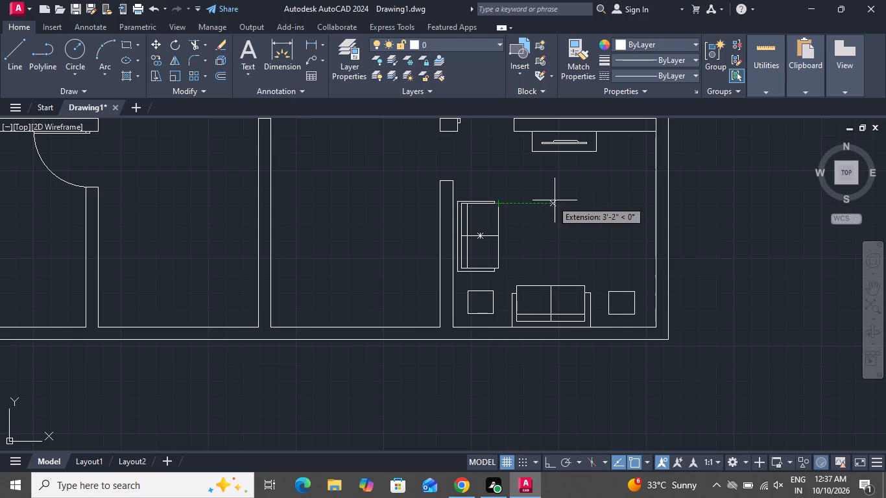
left_click(597, 204)
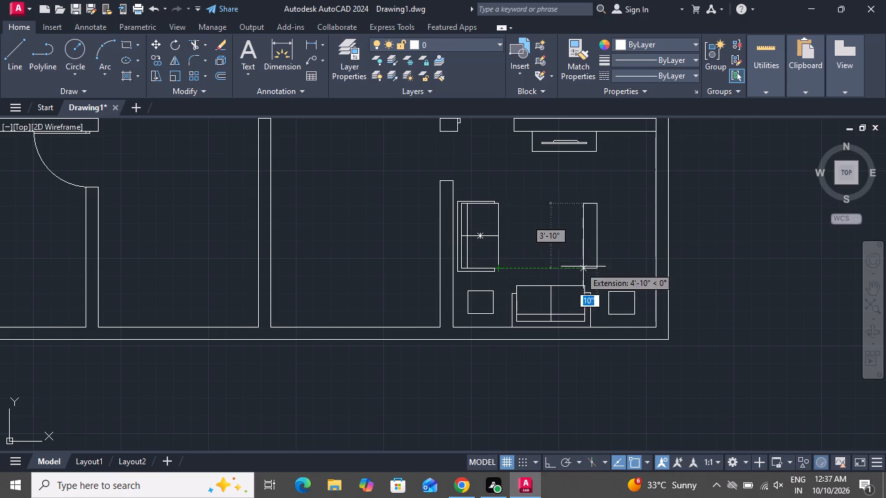
left_click(636, 266)
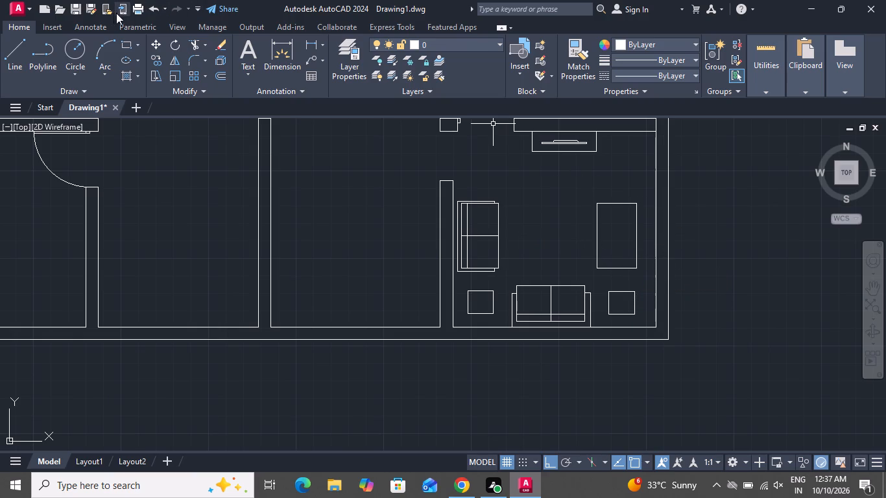
Draw a horizontal line across the new rectangle, joining the midpoints of its left and right sides.
left_click(17, 47)
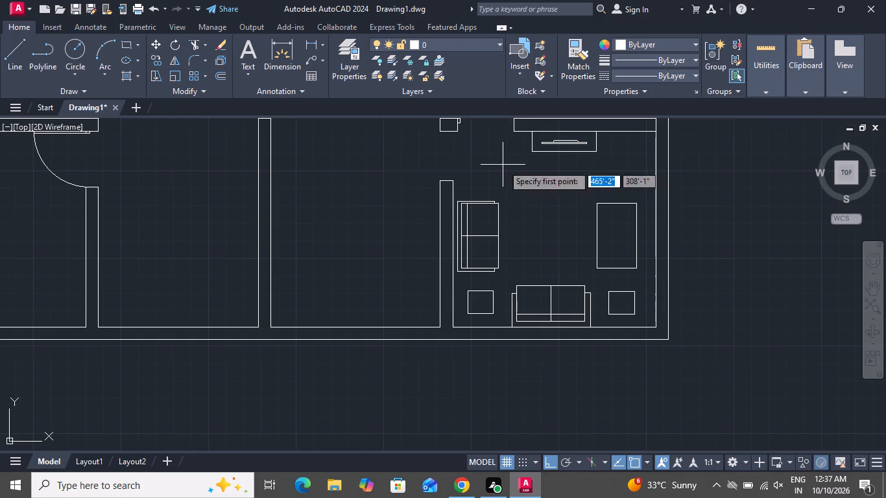
left_click(597, 233)
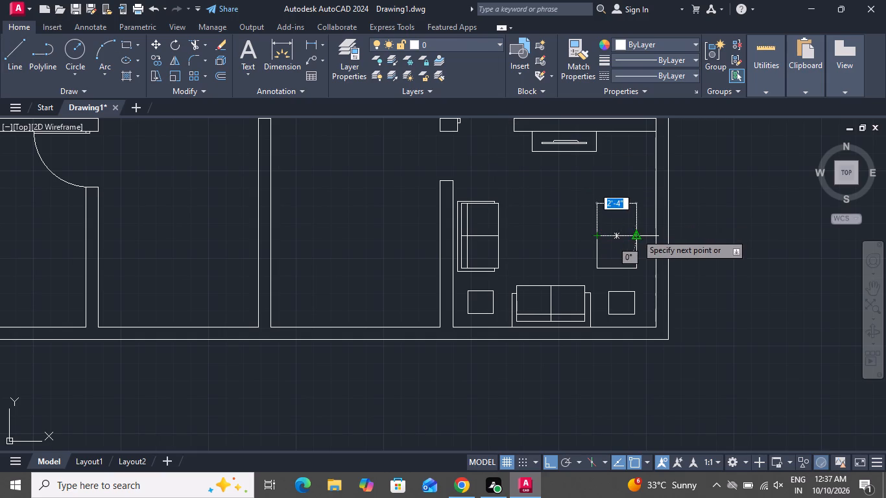
left_click(636, 233)
right_click(639, 228)
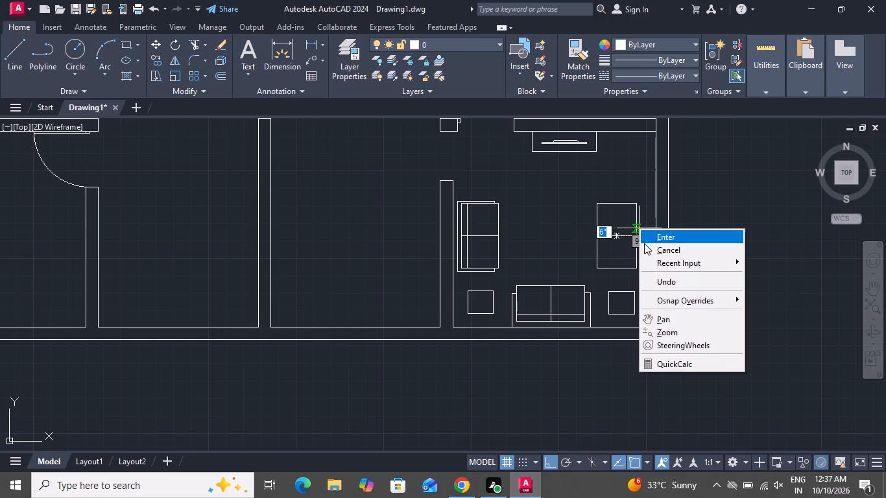
left_click(645, 245)
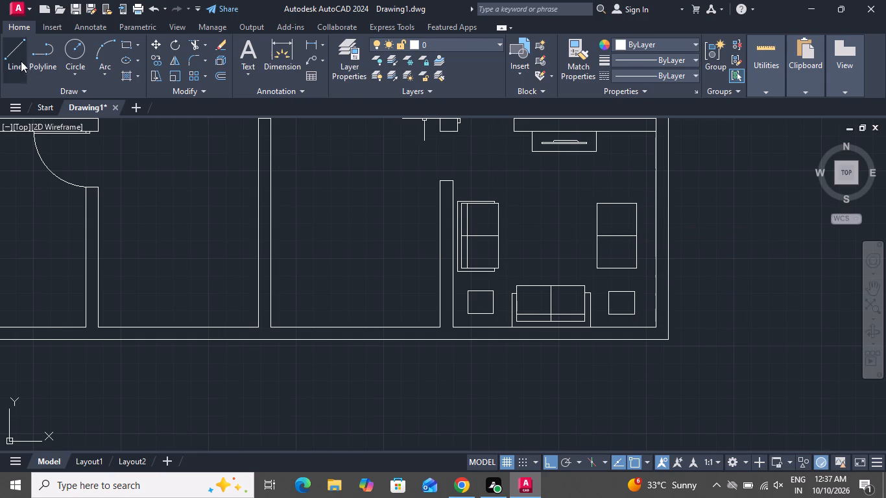
Draw a vertical line inside the new rectangle near its wall-side edge, running from its top side to its bottom side.
left_click(19, 56)
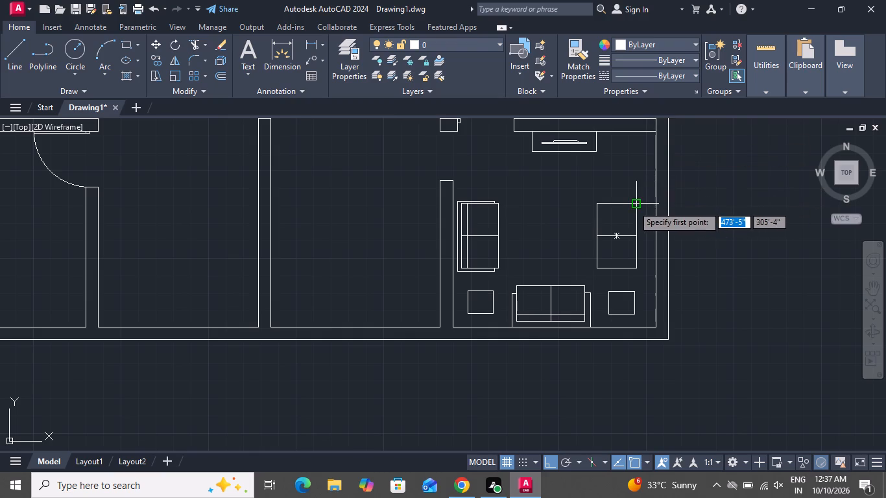
left_click(630, 204)
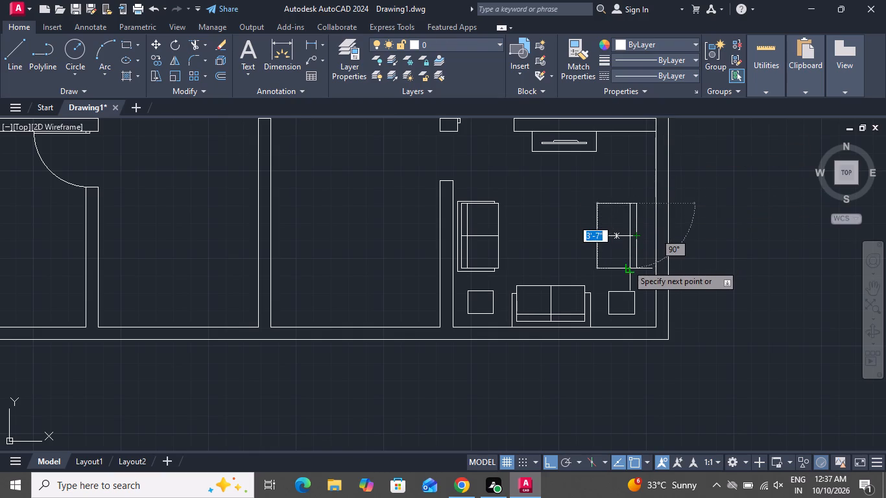
left_click(627, 266)
right_click(627, 266)
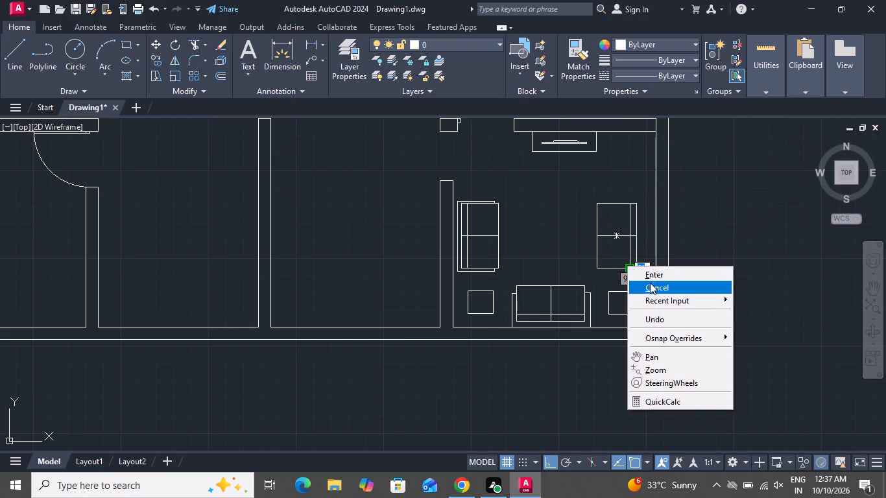
left_click(650, 285)
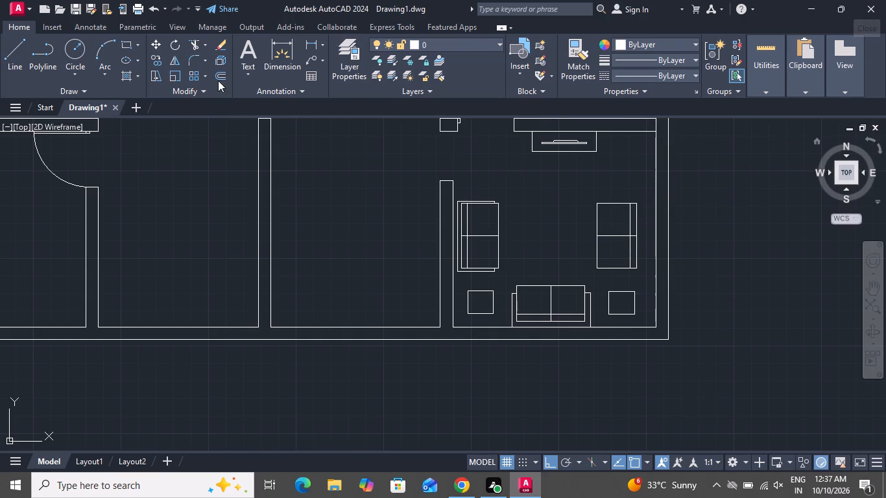
Draw a back-and-arms outline around the right sofa's bottom, wall side and top, with short ends meeting the seat rectangle.
left_click(5, 53)
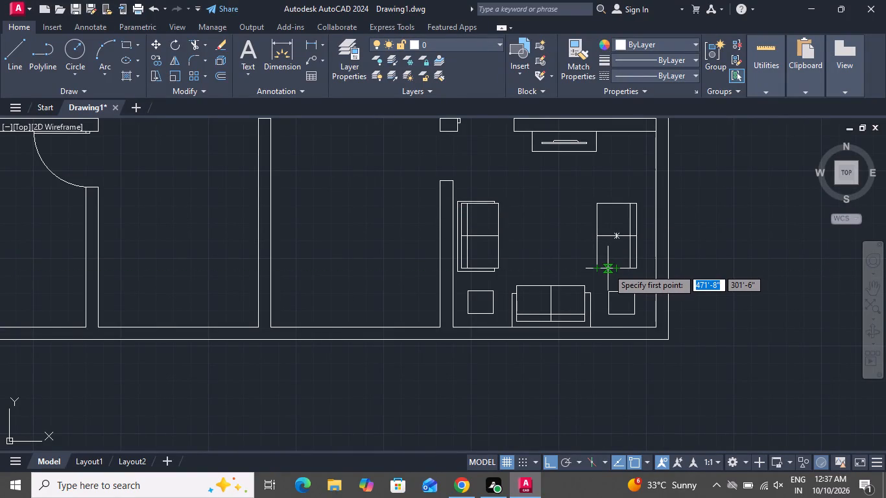
left_click(608, 268)
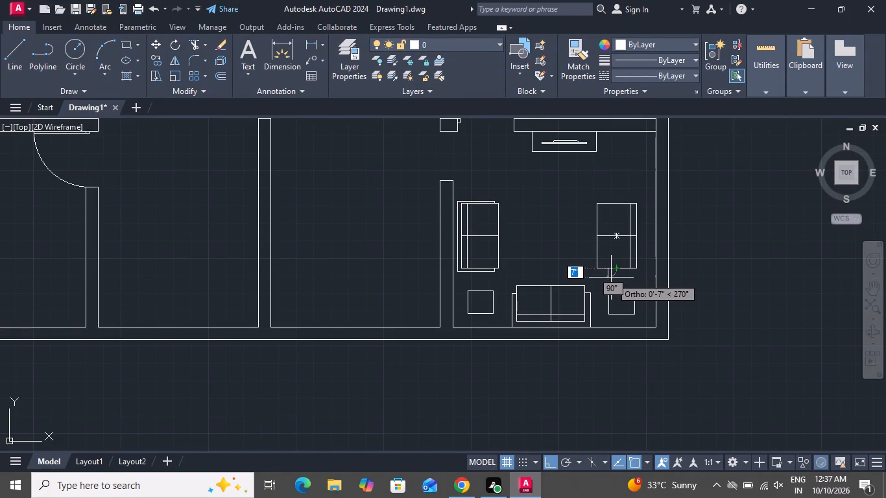
left_click(613, 276)
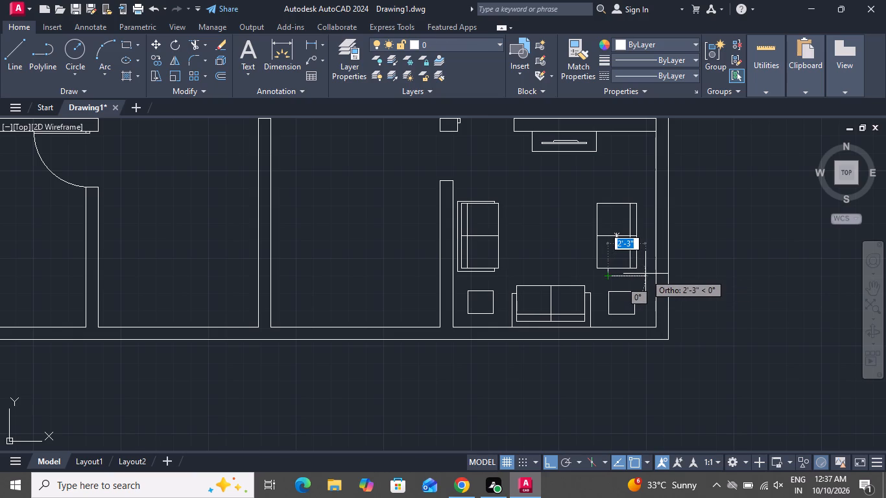
left_click(645, 274)
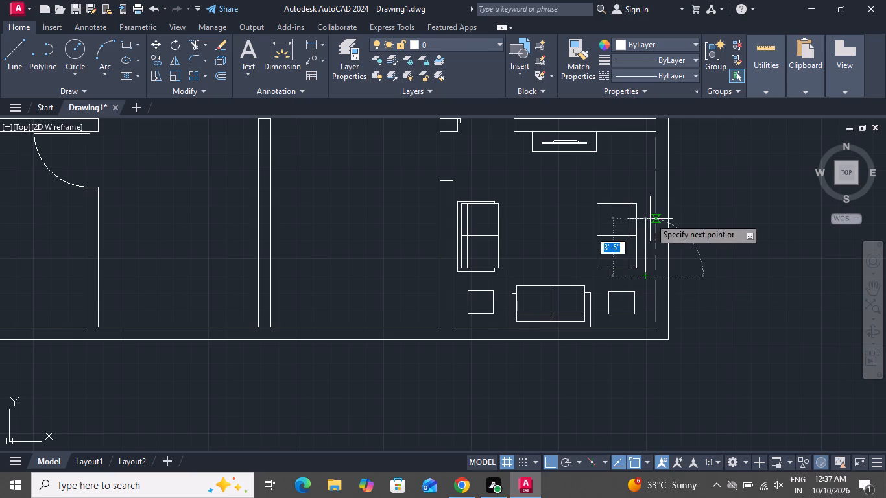
left_click(645, 195)
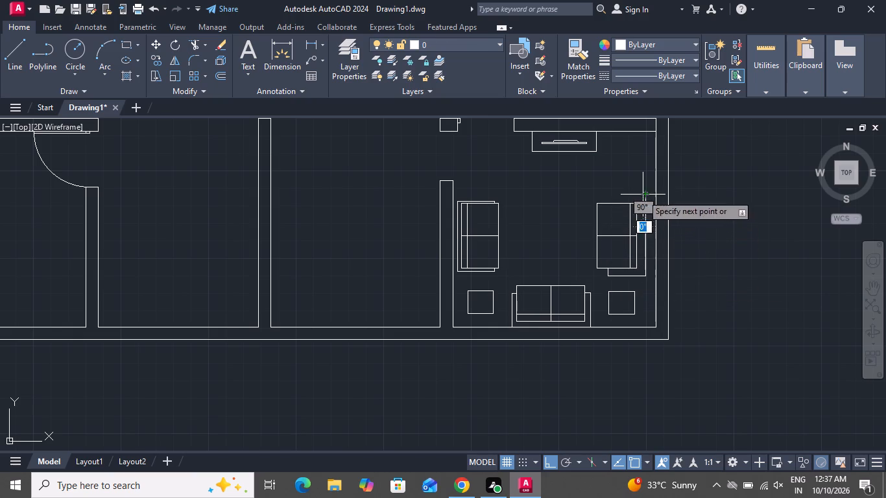
left_click(605, 195)
left_click(603, 206)
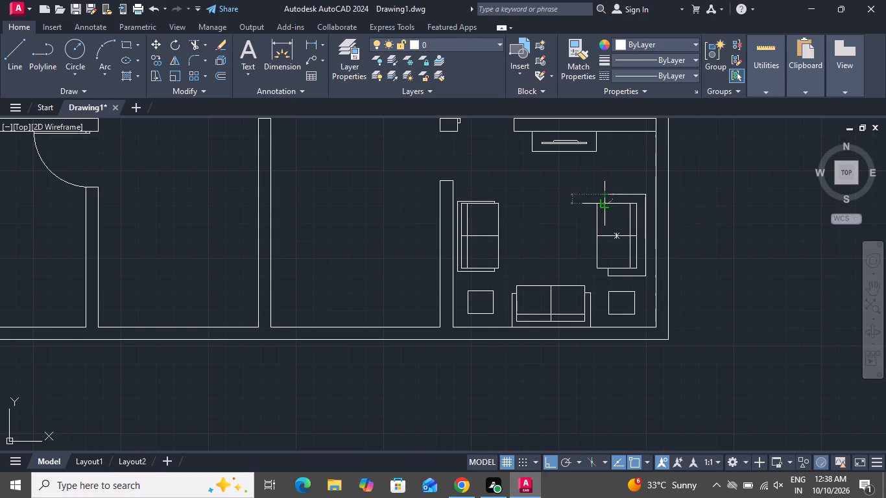
right_click(595, 202)
left_click(621, 219)
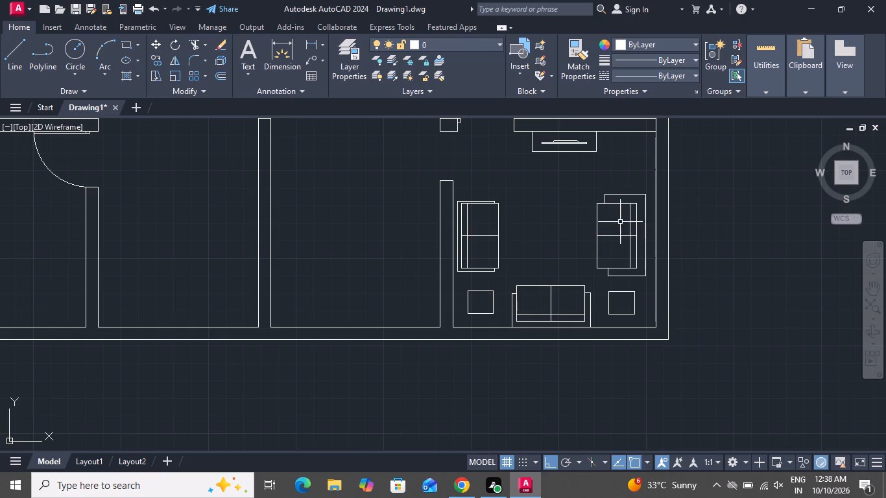
Delete the three long lines of the right sofa's outer outline, keeping its two short end lines.
scroll(627, 235, "down", 1)
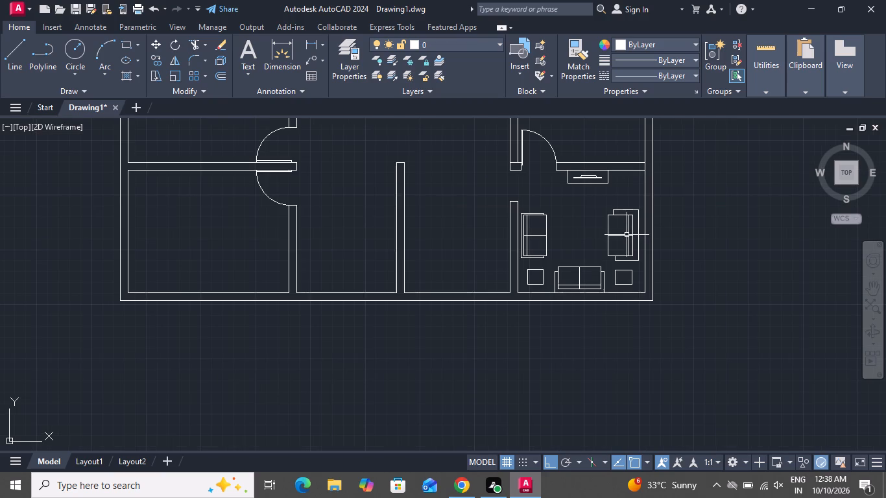
scroll(640, 202, "up", 2)
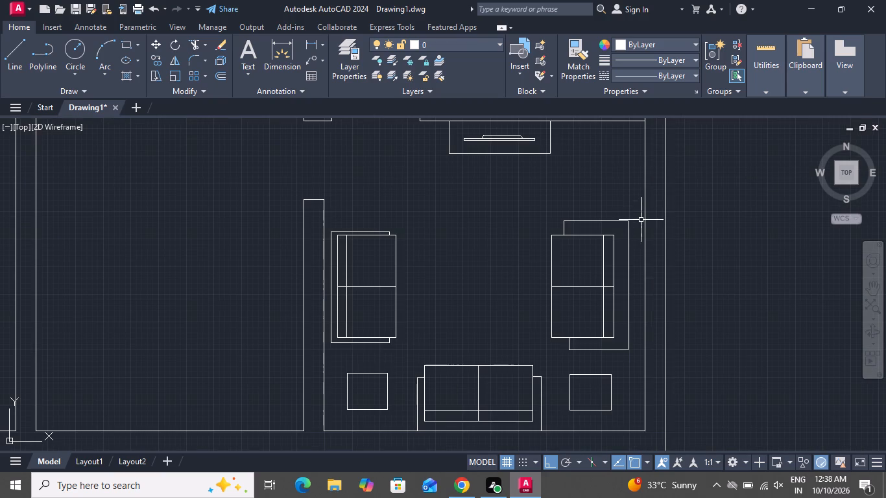
left_click(629, 265)
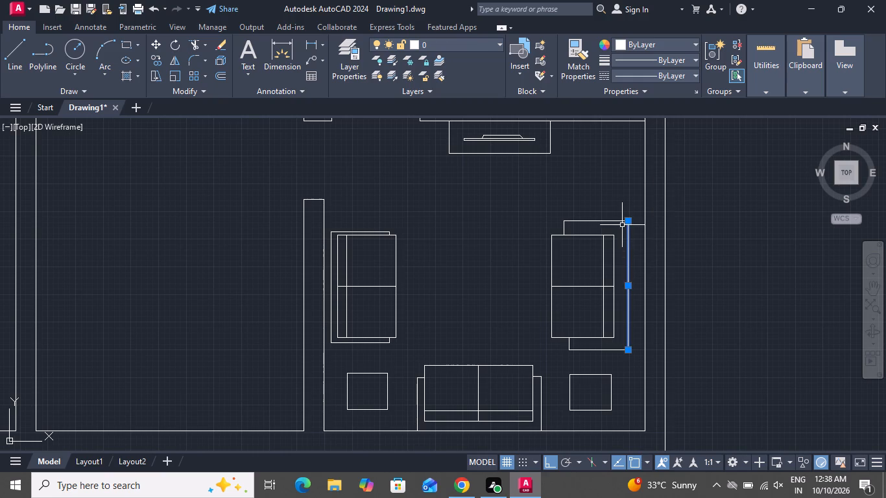
left_click(606, 197)
left_click(570, 225)
key("Delete")
left_click(623, 349)
key("Delete")
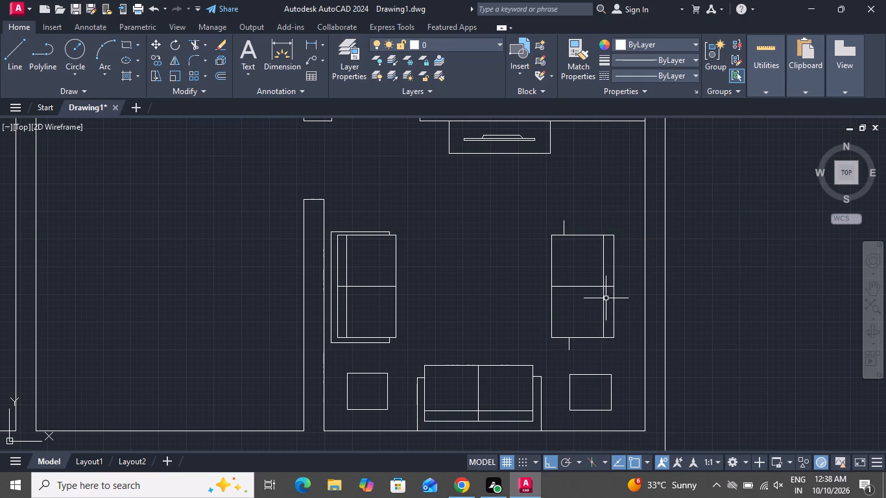
Draw a tighter three-sided outline around the right sofa, from the lower short line around the wall side to the upper short line.
left_click(3, 53)
scroll(599, 348, "down", 1)
scroll(597, 348, "up", 2)
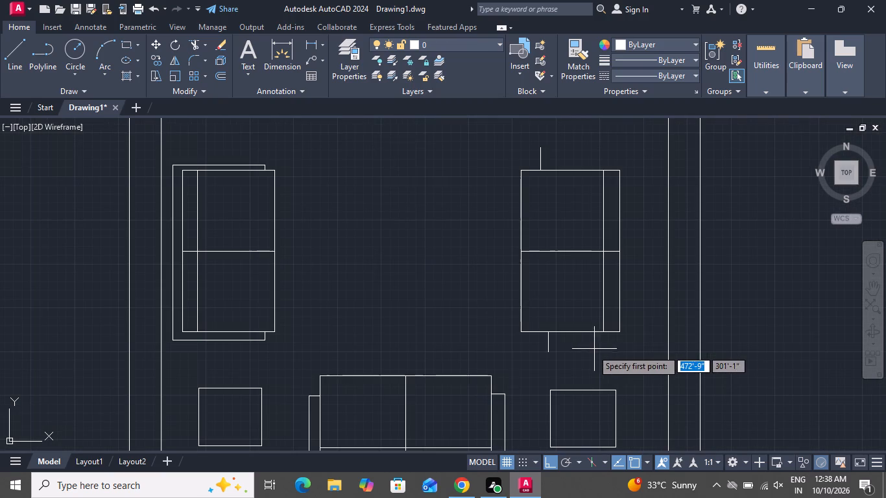
left_click(551, 340)
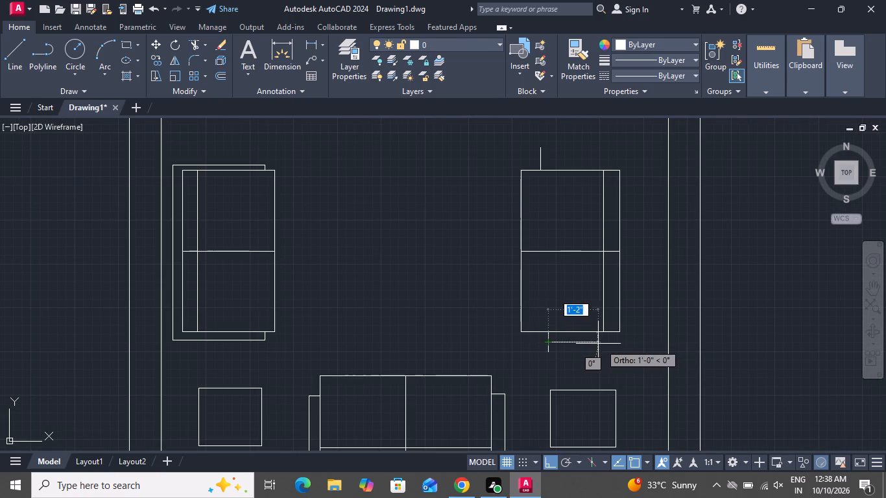
left_click(633, 335)
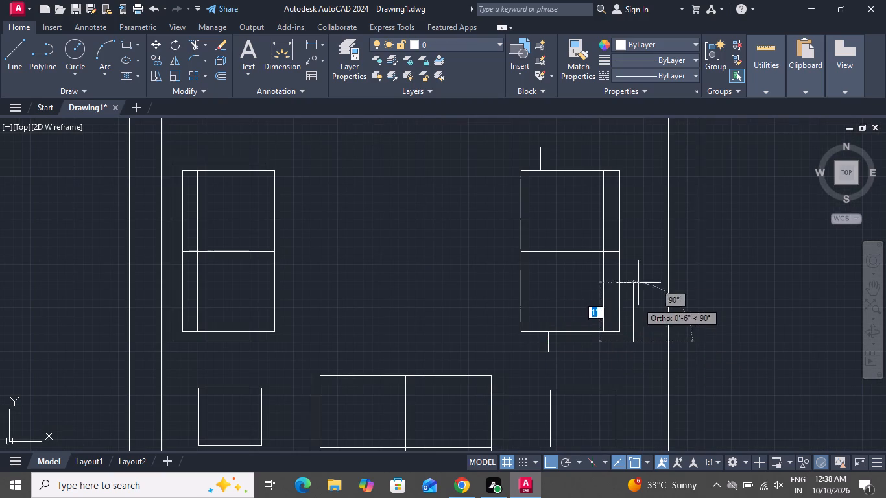
left_click(630, 162)
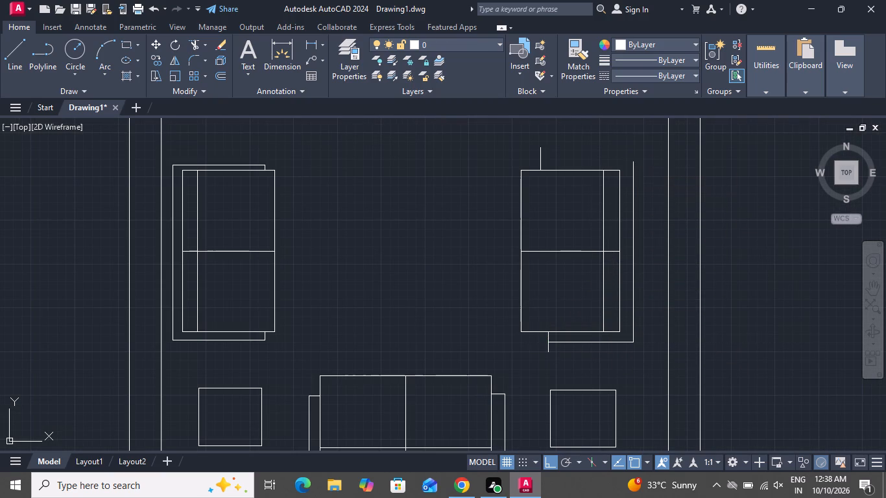
left_click(541, 160)
right_click(538, 159)
left_click(549, 171)
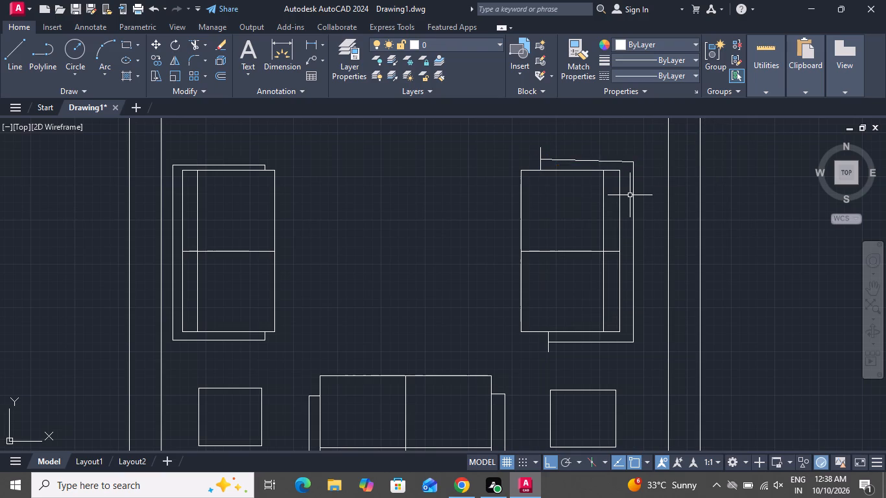
Delete the slanted top line of the right sofa's outline.
left_click(591, 161)
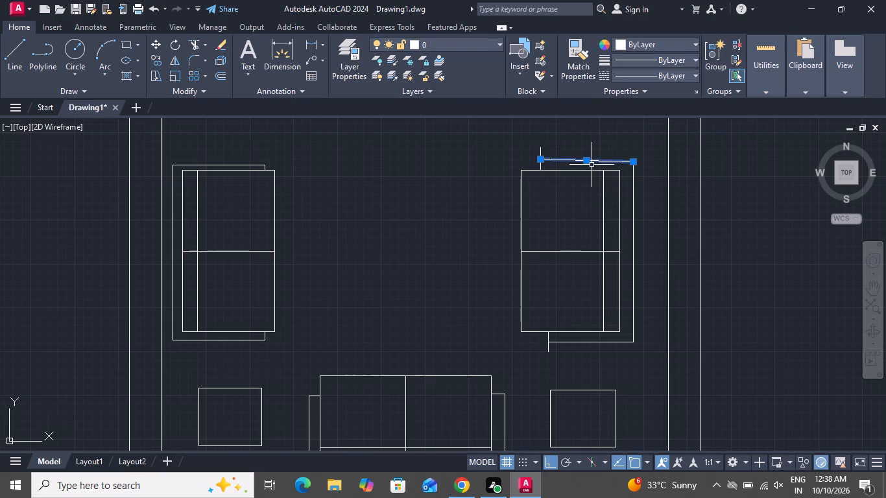
key("Delete")
Draw a horizontal top line about 2'-3" long from the outline's upper wall-side corner to the upper short line.
left_click(17, 45)
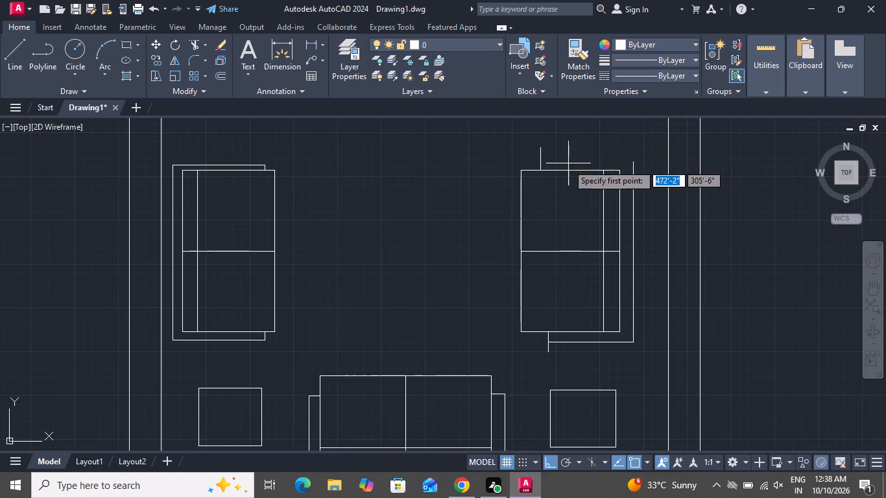
left_click(631, 161)
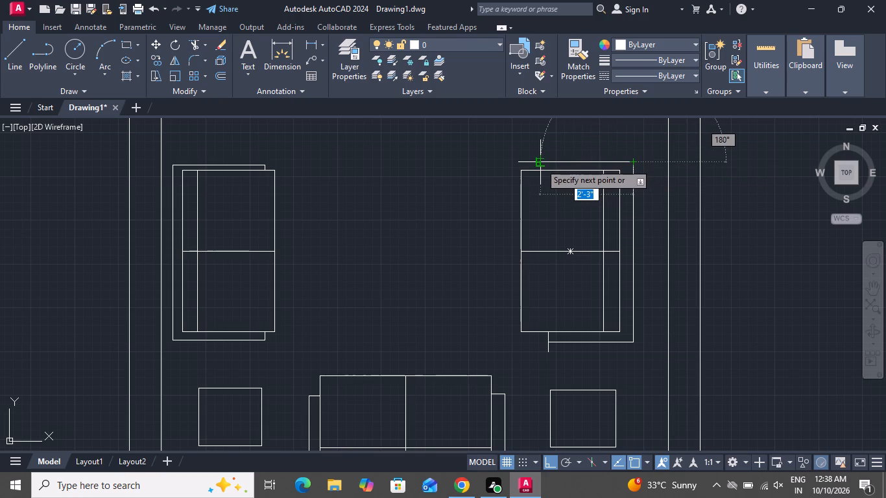
left_click(540, 163)
right_click(540, 163)
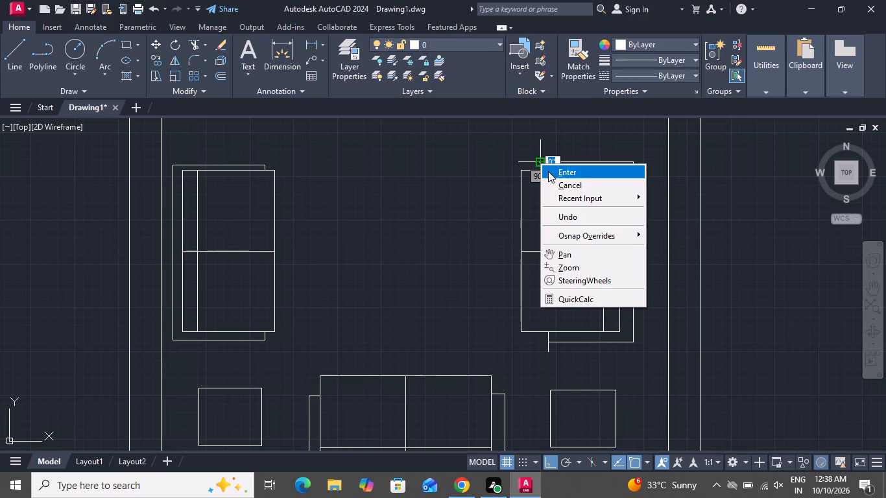
left_click(553, 177)
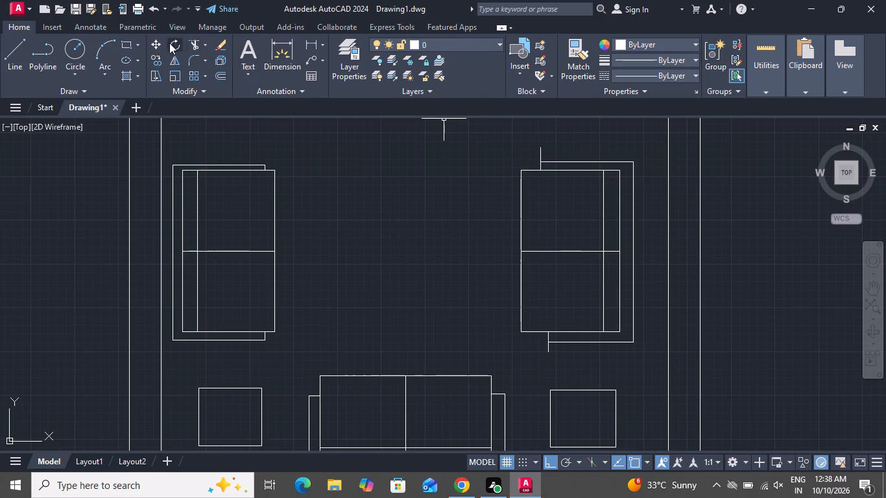
Trim the projecting ends of the two short lines at the right sofa's lower and upper outline corners.
left_click(193, 44)
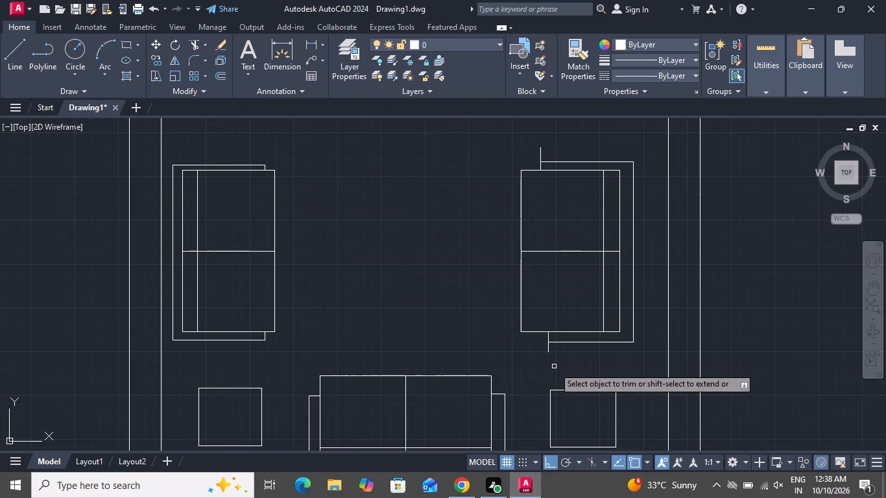
left_click(547, 350)
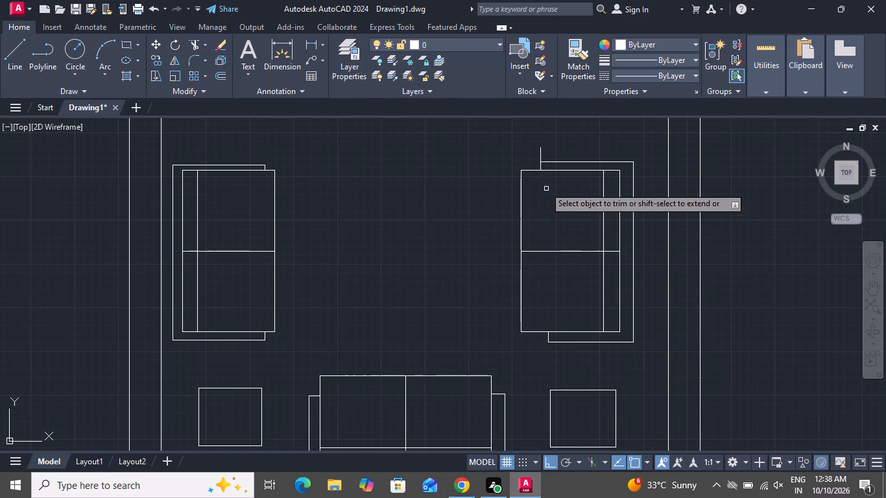
left_click(539, 154)
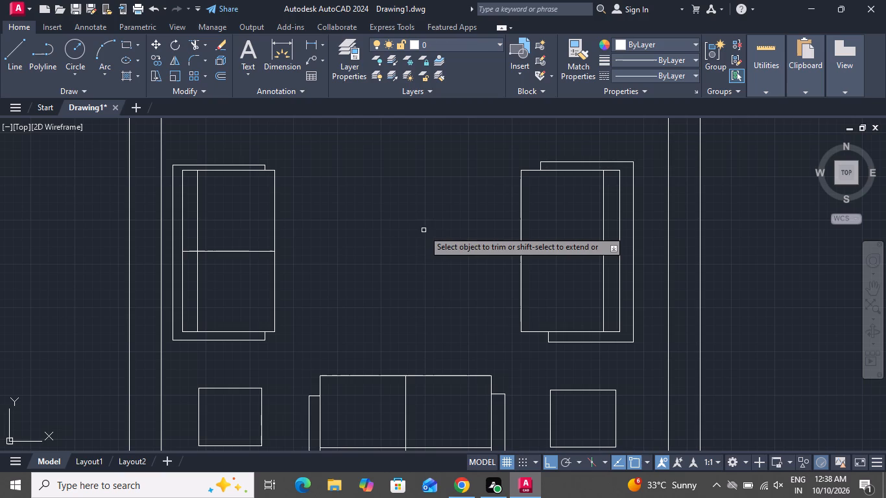
right_click(424, 230)
left_click(448, 252)
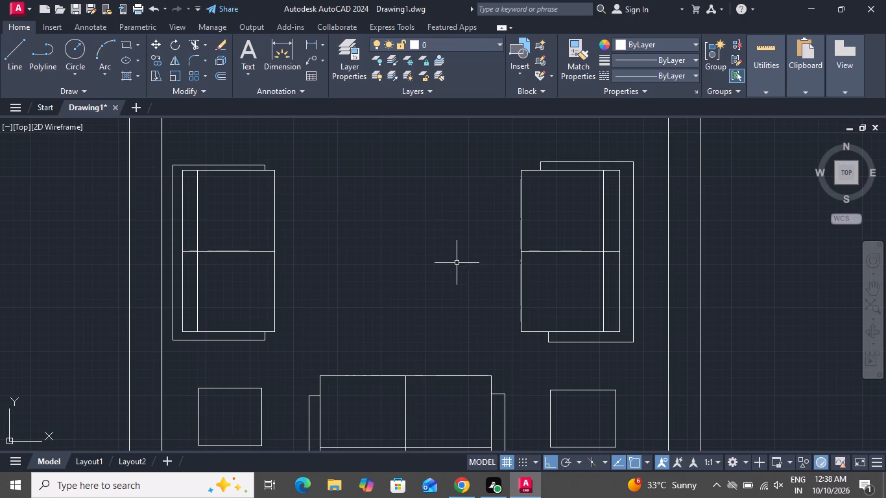
Draw a centre-table rectangle about 2'-1" by 3'-2" in the open space between the left and right sofas.
scroll(446, 263, "down", 1)
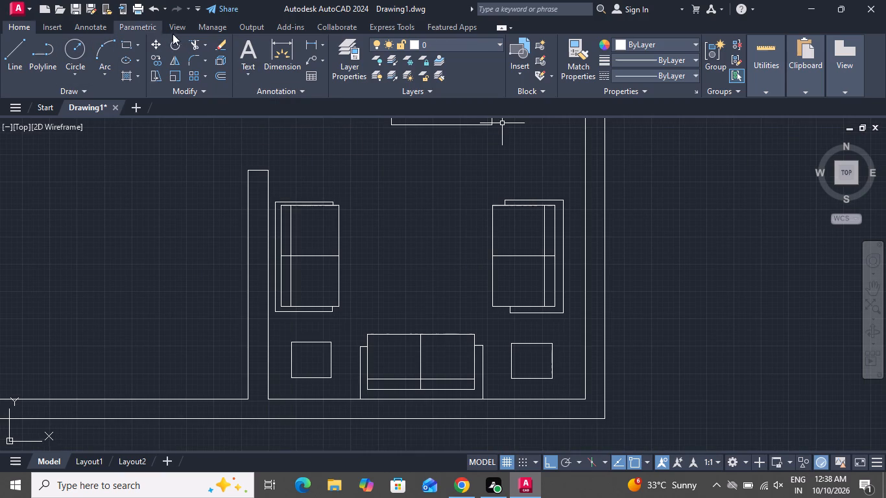
left_click(131, 46)
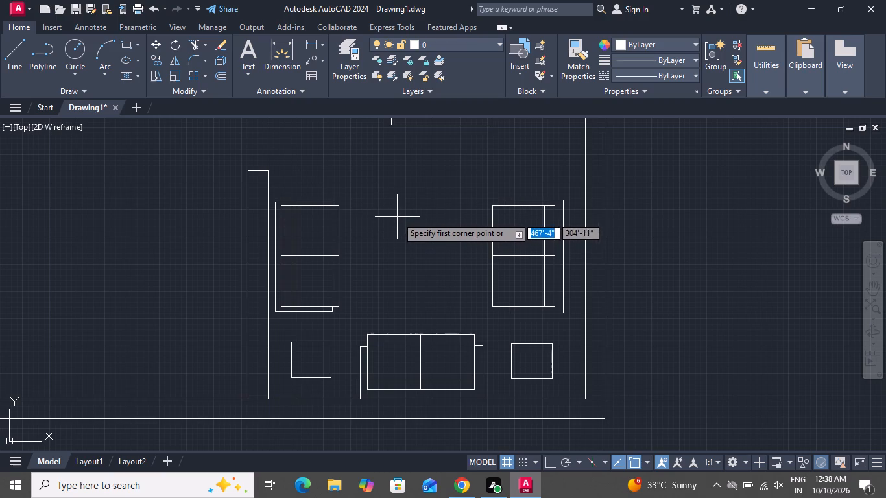
left_click_drag(400, 213, 406, 220)
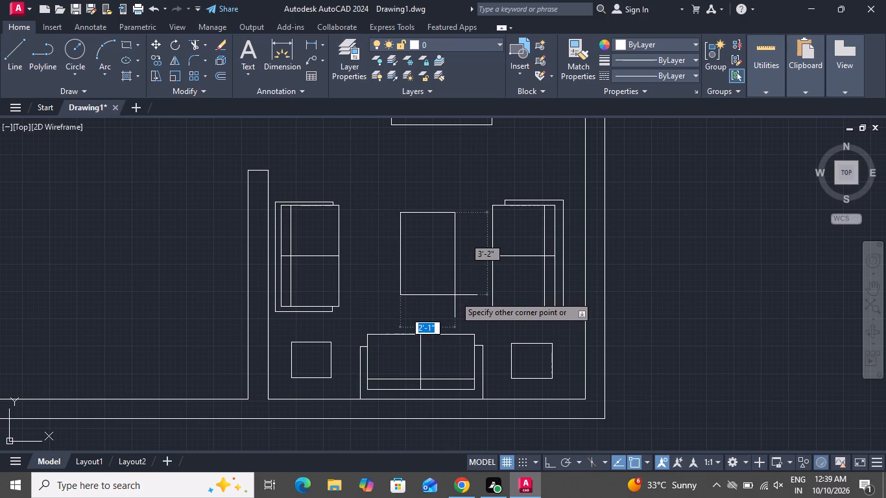
left_click(455, 296)
Move the centre-table rectangle horizontally a few inches toward the left sofa, placing it midway between the two side sofas.
left_click_drag(468, 238, 435, 274)
left_click(389, 294)
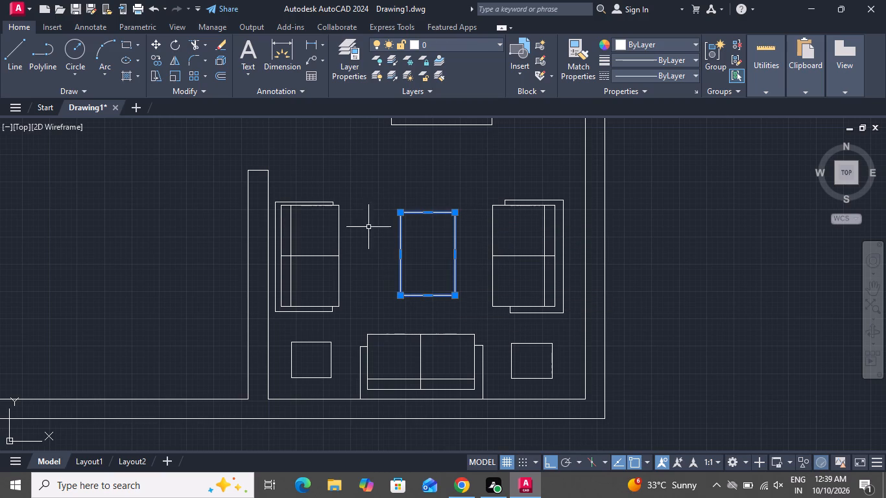
left_click(156, 41)
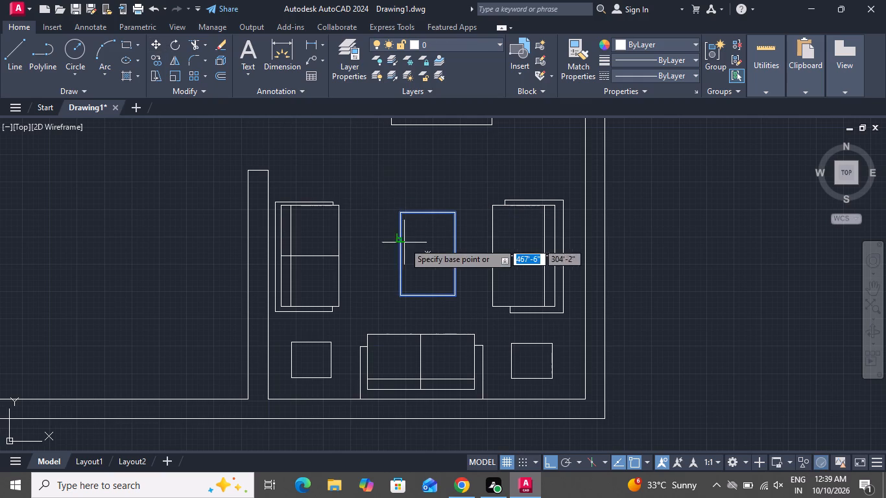
left_click(400, 255)
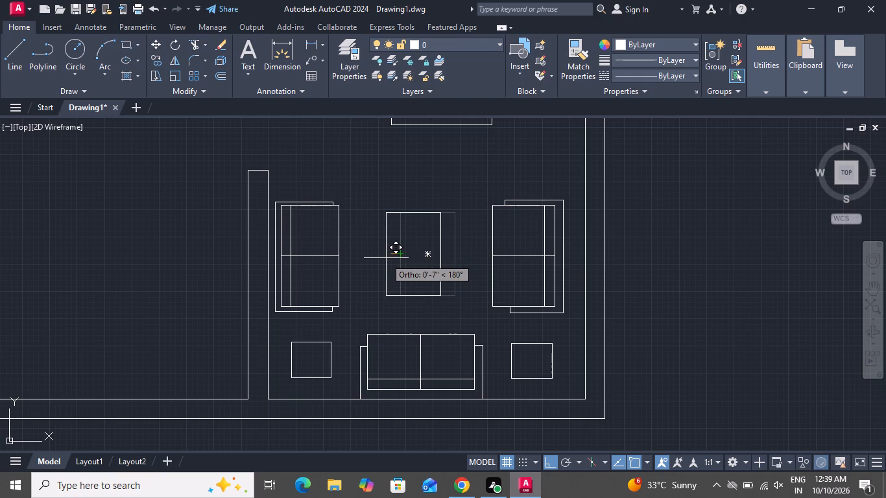
left_click(388, 259)
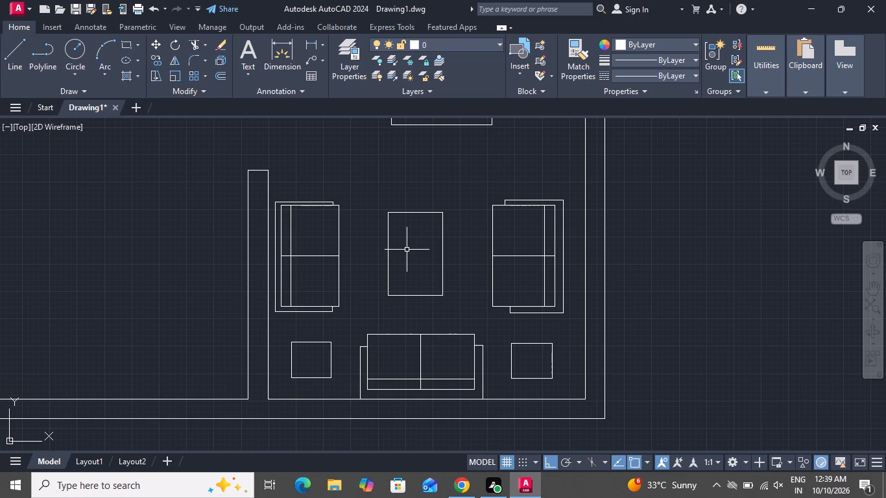
scroll(442, 220, "down", 1)
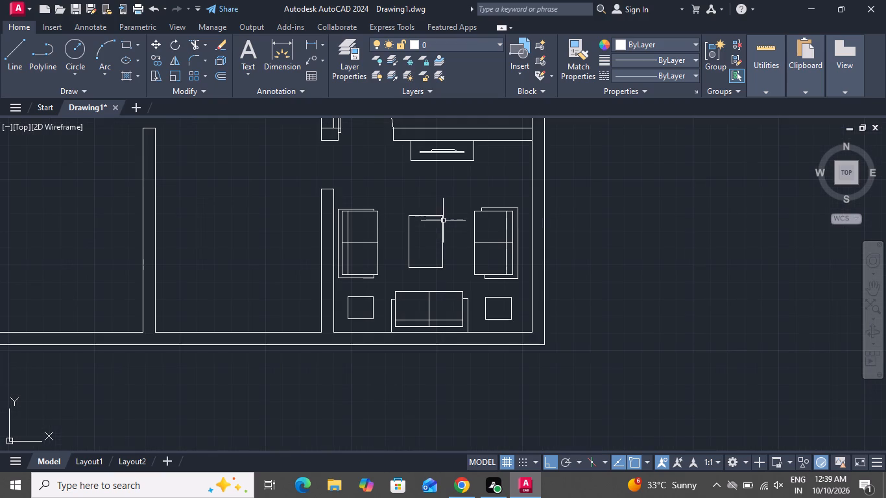
Draw a short vertical line across the thickness of the bottom exterior wall, at the wall's midpoint below the bottom sofa.
left_click(3, 51)
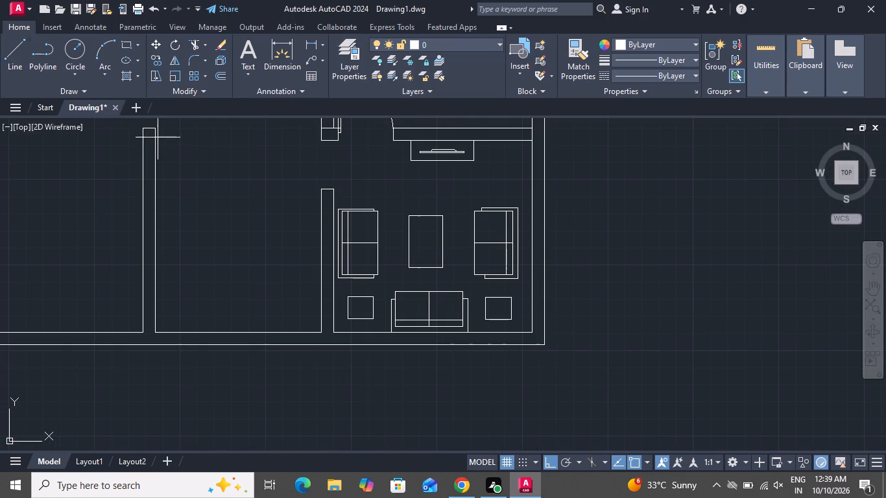
scroll(448, 346, "up", 3)
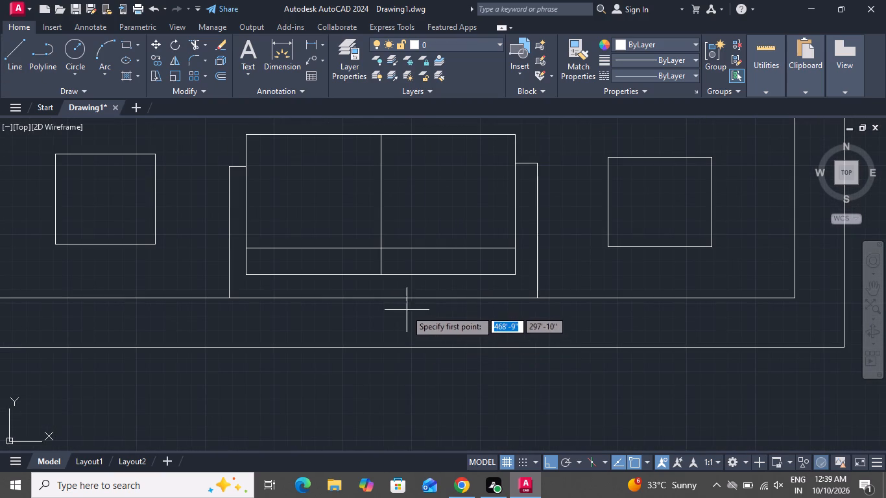
left_click(395, 297)
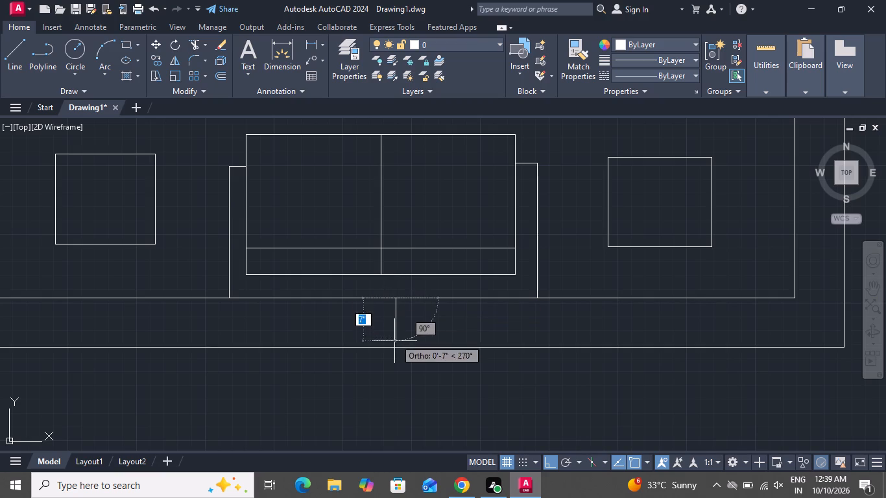
left_click(394, 346)
right_click(393, 346)
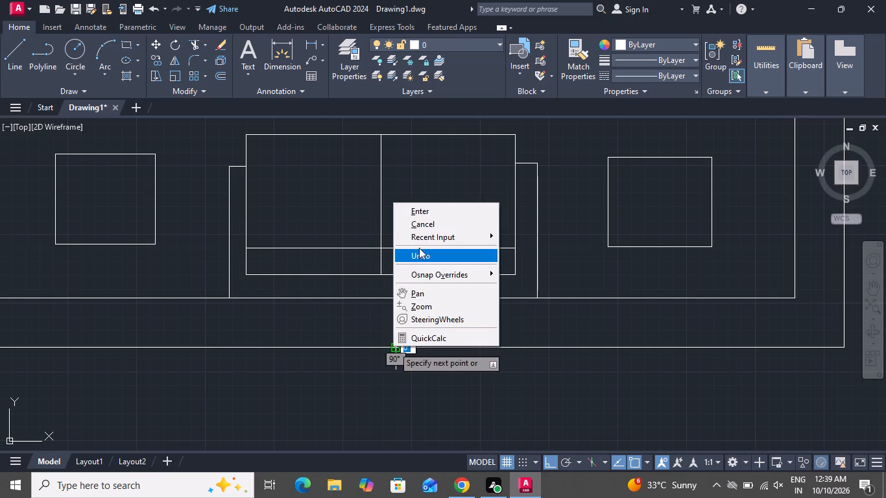
left_click(423, 223)
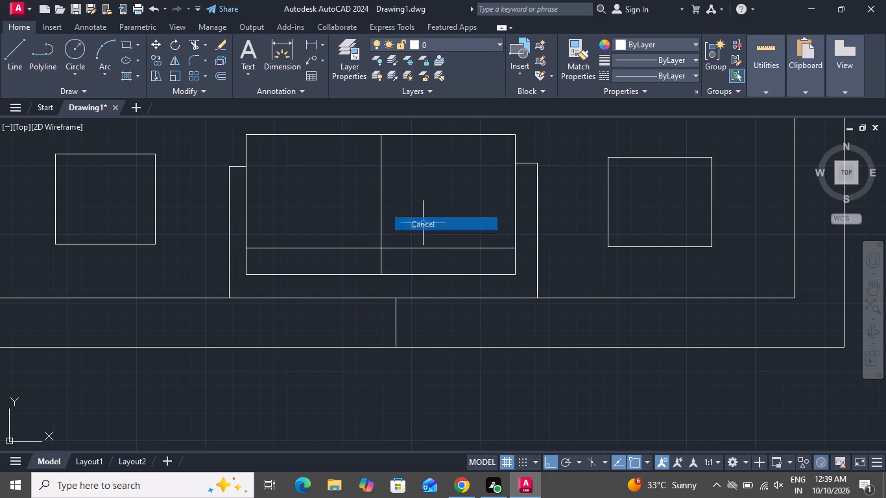
Offset the short wall-crossing line 3' to both sides to mark the ends of the window opening.
type("o")
key("space")
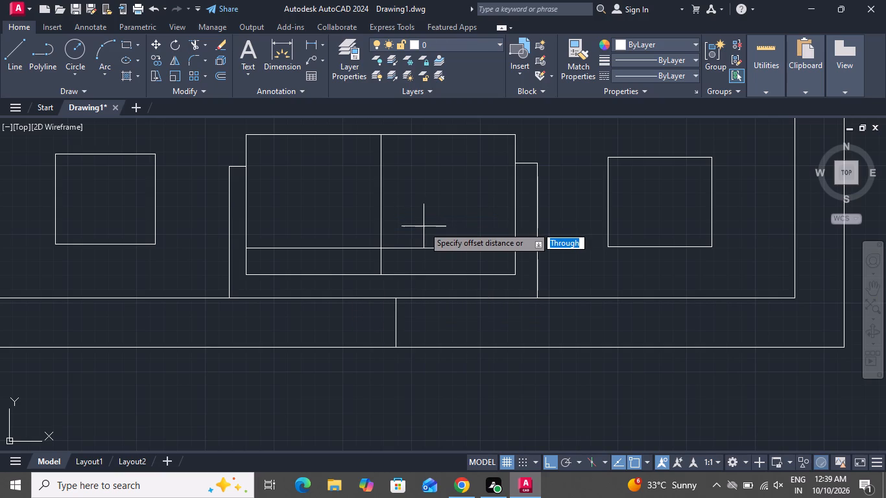
key("3")
key("apostrophe")
key("Return")
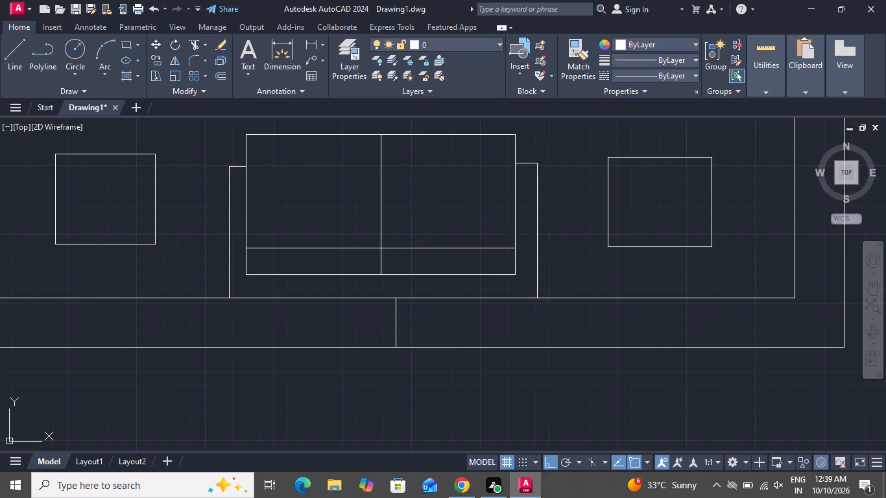
left_click(396, 326)
left_click(492, 315)
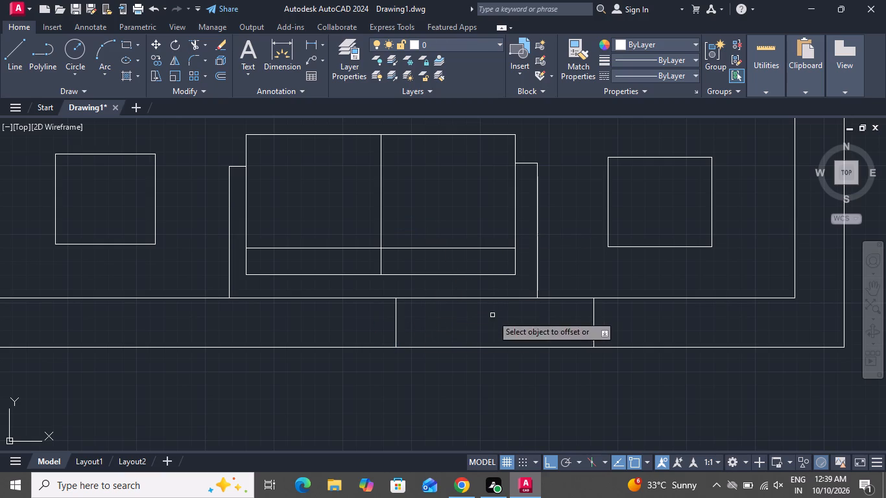
left_click(393, 329)
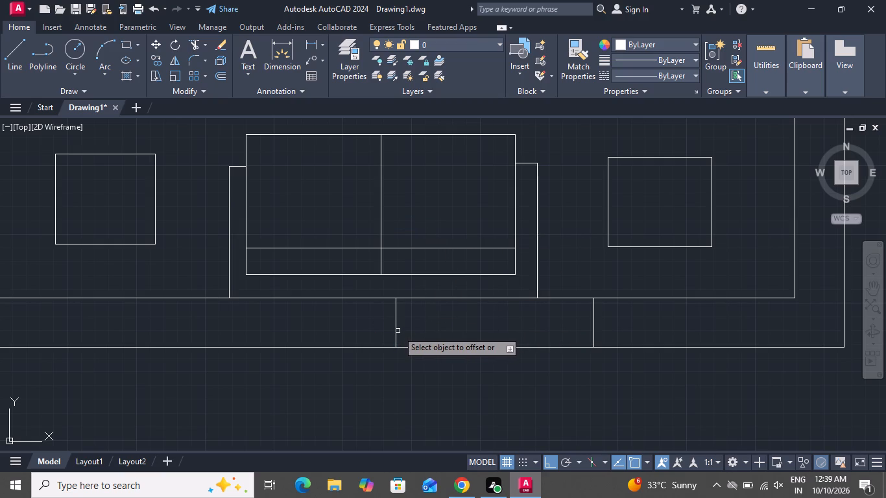
left_click(396, 333)
left_click(326, 334)
right_click(326, 329)
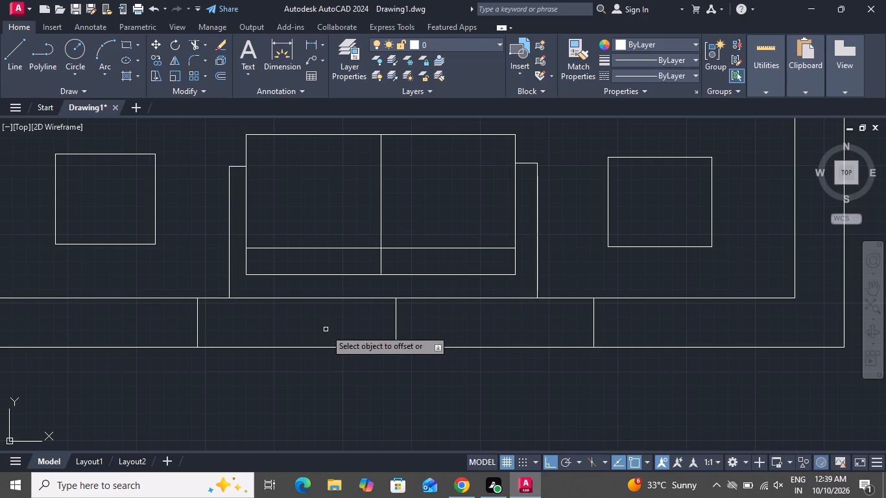
left_click(342, 340)
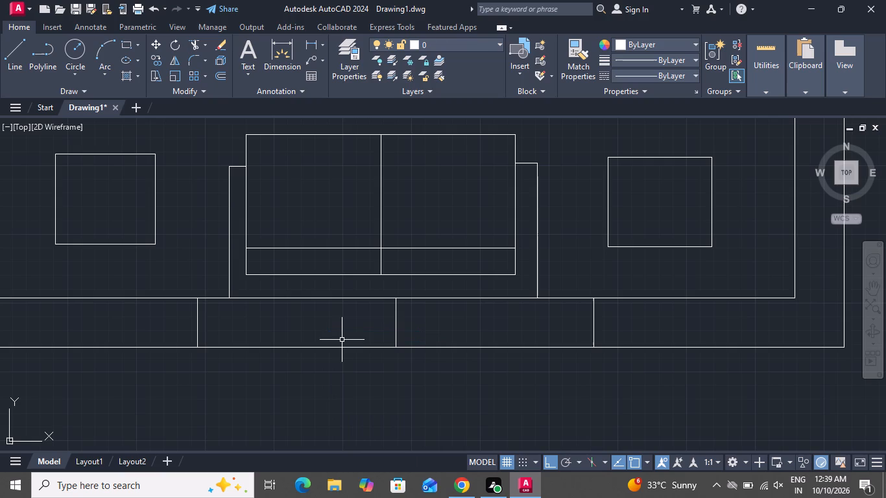
Offset each of the two window end lines 2" outward to form the side frames.
type("o")
key("space")
key("2")
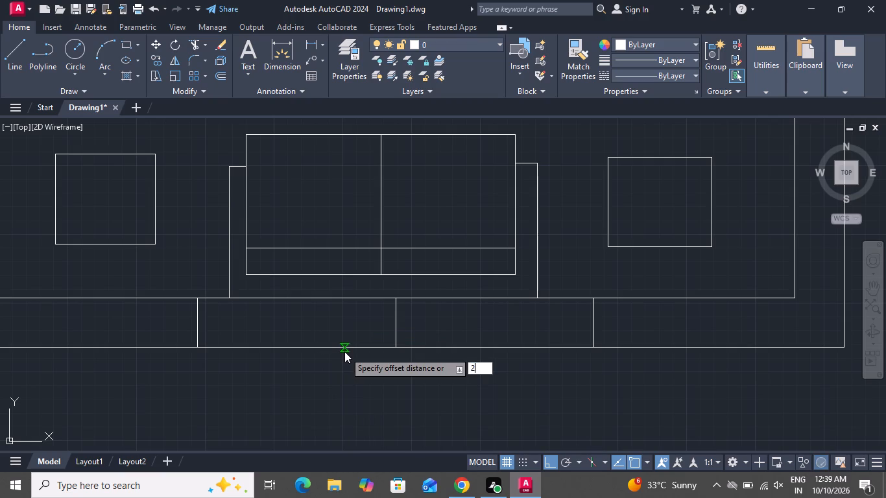
key("shift+quotedbl")
key("Return")
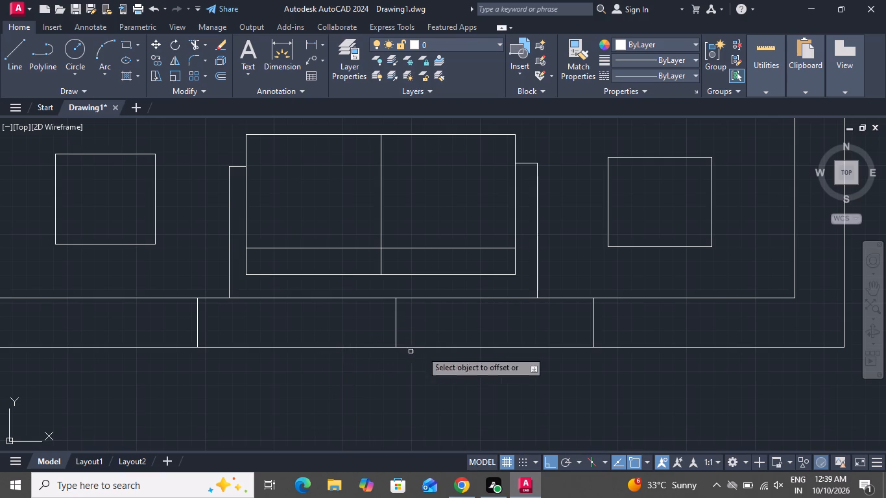
left_click(593, 326)
left_click(614, 326)
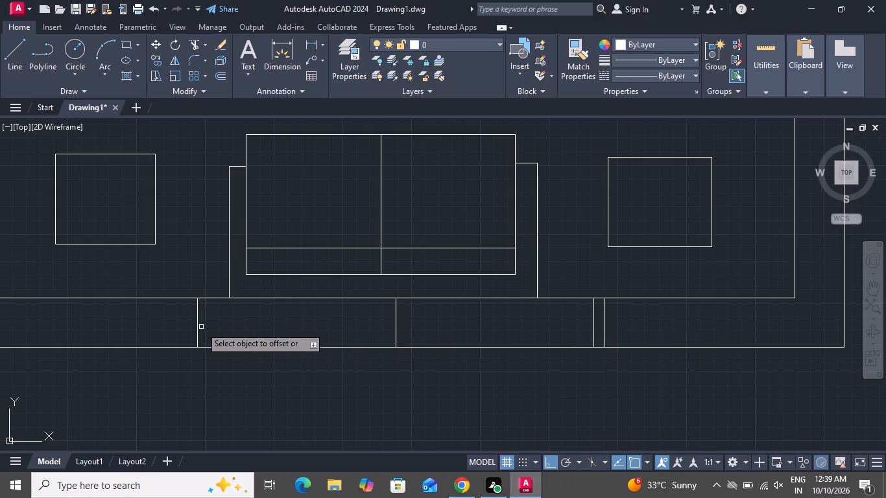
left_click(198, 329)
left_click(158, 331)
right_click(254, 324)
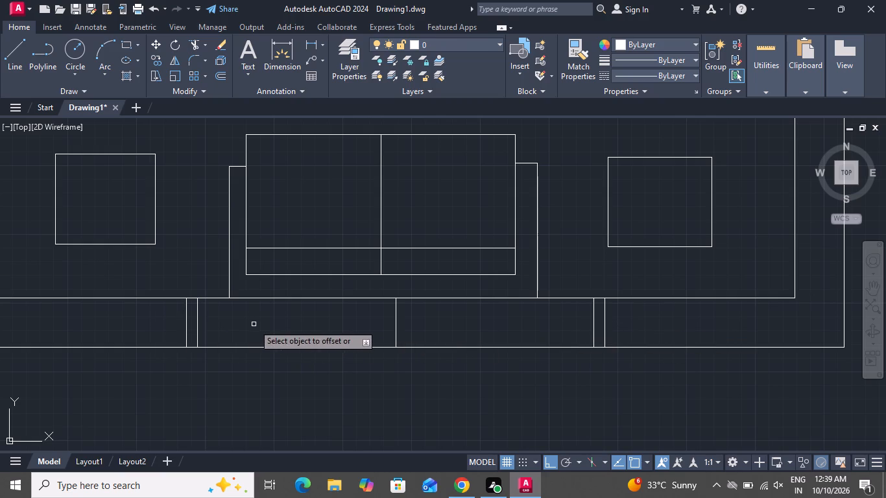
left_click(267, 346)
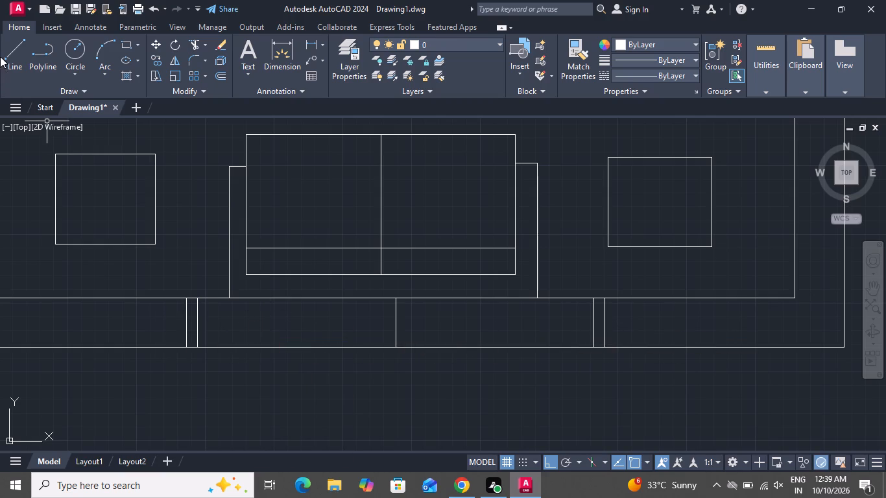
Draw a horizontal line about 6' long at mid-wall, joining the midpoints of the two inner window end lines.
left_click(6, 53)
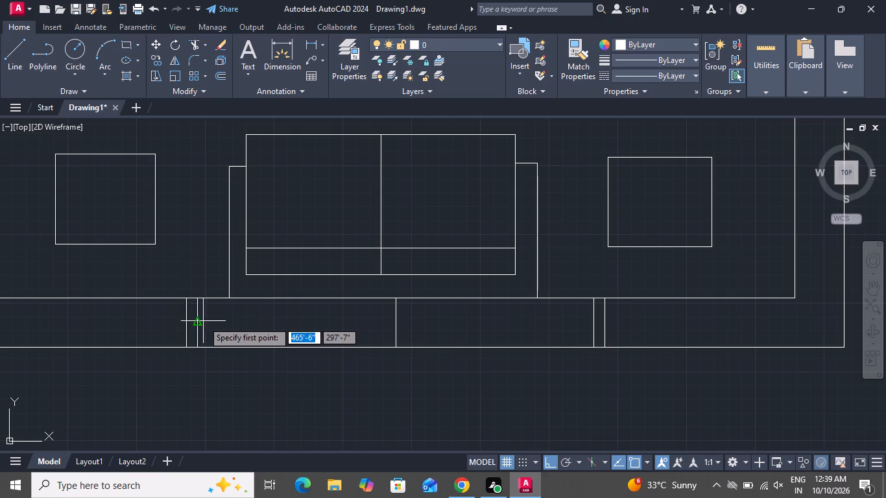
left_click(197, 323)
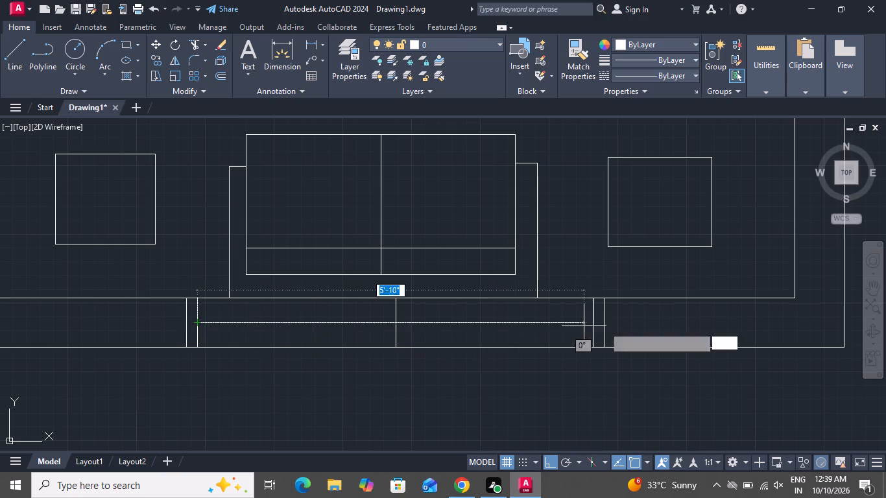
left_click(595, 324)
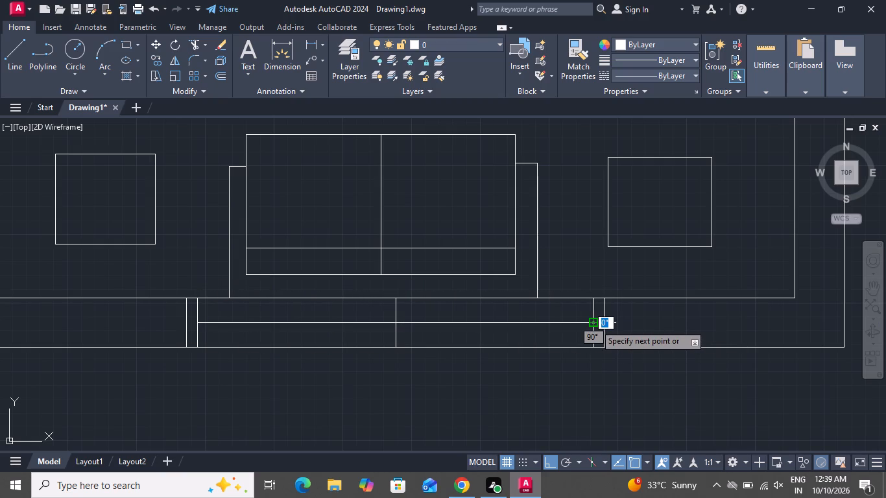
right_click(595, 331)
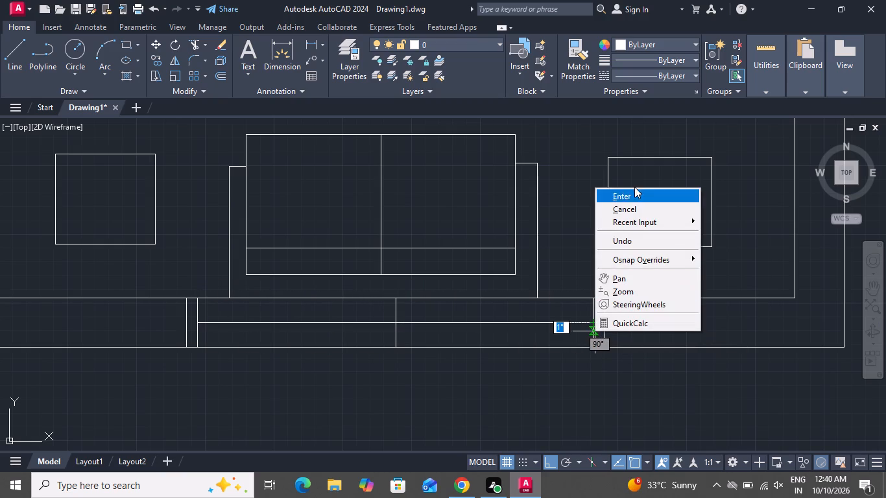
left_click(638, 204)
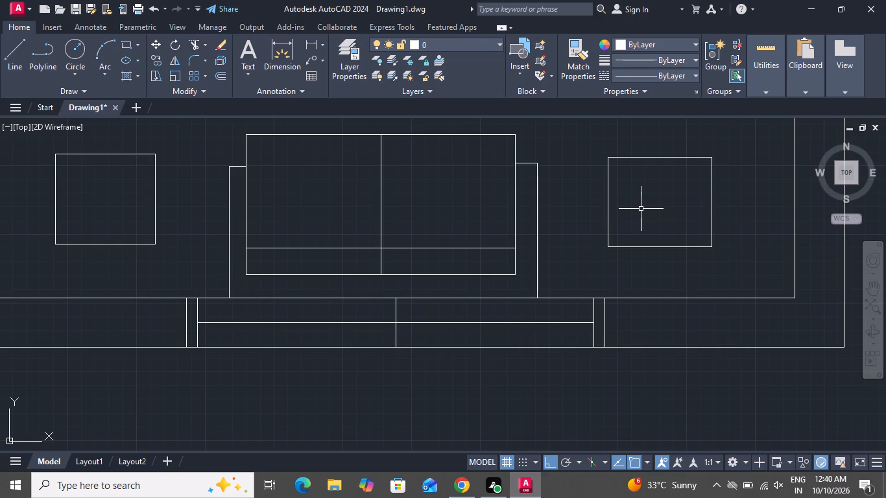
Offset the window's horizontal centre line 1" both upward and downward to make the glass lines.
key("o")
key("space")
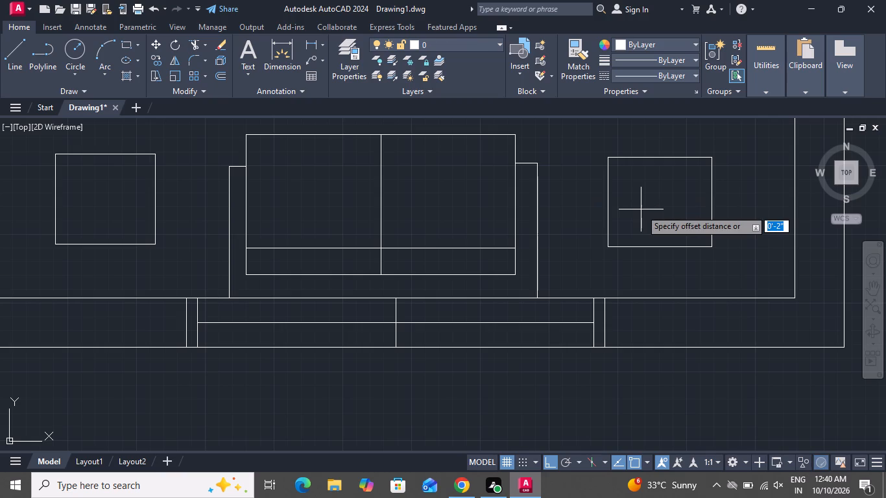
key("1")
key("shift+quotedbl")
key("Return")
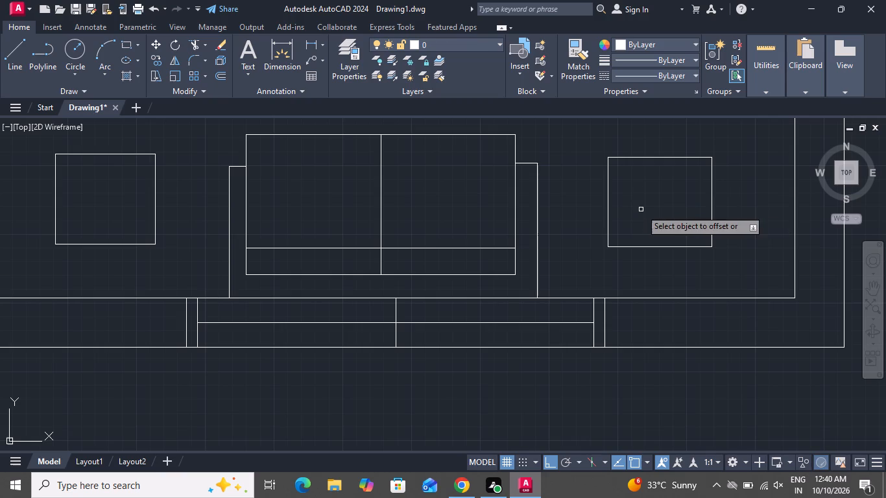
left_click(528, 324)
left_click(529, 316)
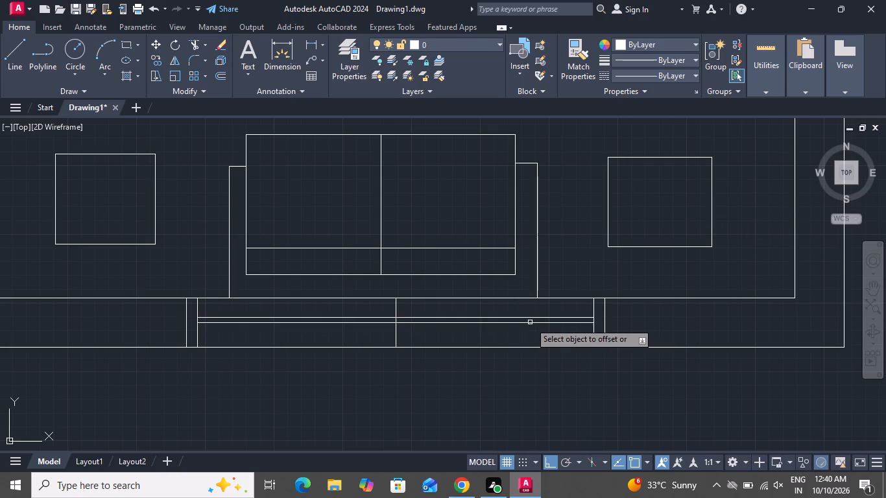
left_click_drag(530, 322, 530, 328)
left_click(530, 332)
right_click(527, 329)
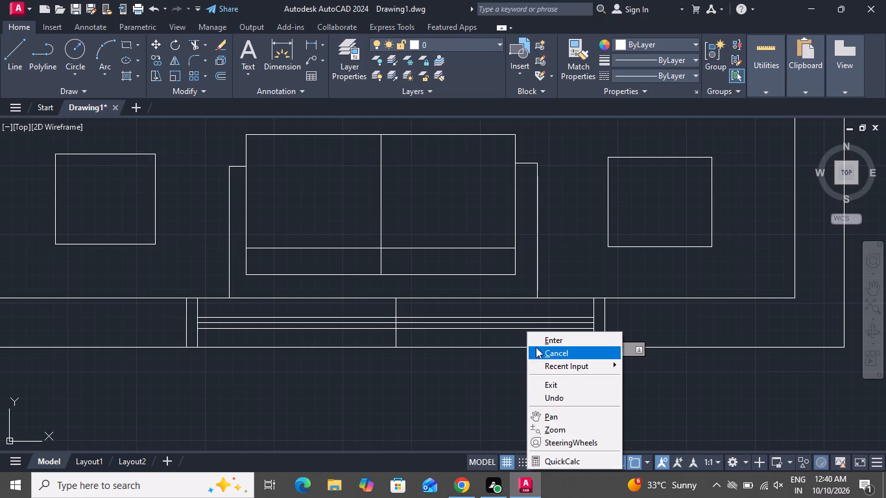
left_click(536, 348)
Delete the window's horizontal centre line and the vertical construction line crossing its middle.
scroll(408, 328, "down", 1)
scroll(404, 326, "up", 3)
scroll(398, 323, "down", 1)
scroll(398, 323, "up", 1)
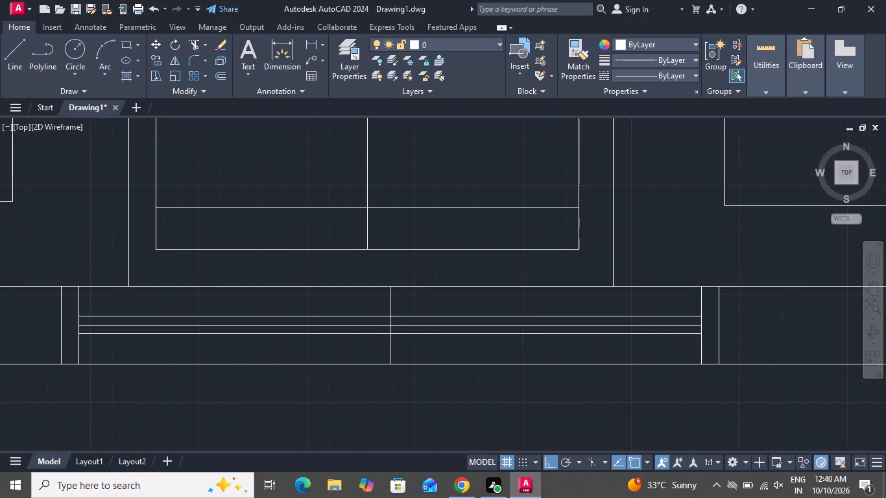
left_click(396, 322)
left_click(378, 331)
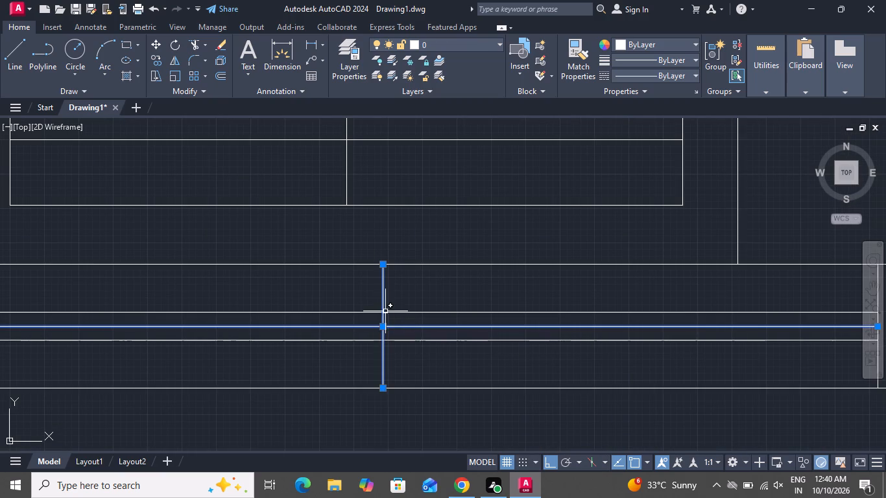
key("Delete")
Draw a vertical line across the bottom exterior wall, from the midpoint of the inner wall line in the room left of the furnished one.
scroll(423, 320, "down", 1)
scroll(425, 326, "up", 1)
scroll(427, 323, "down", 1)
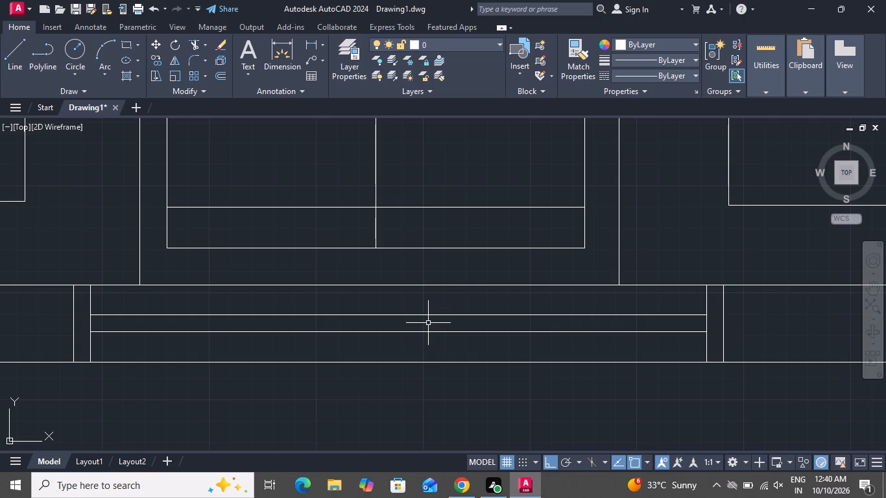
scroll(486, 297, "down", 1)
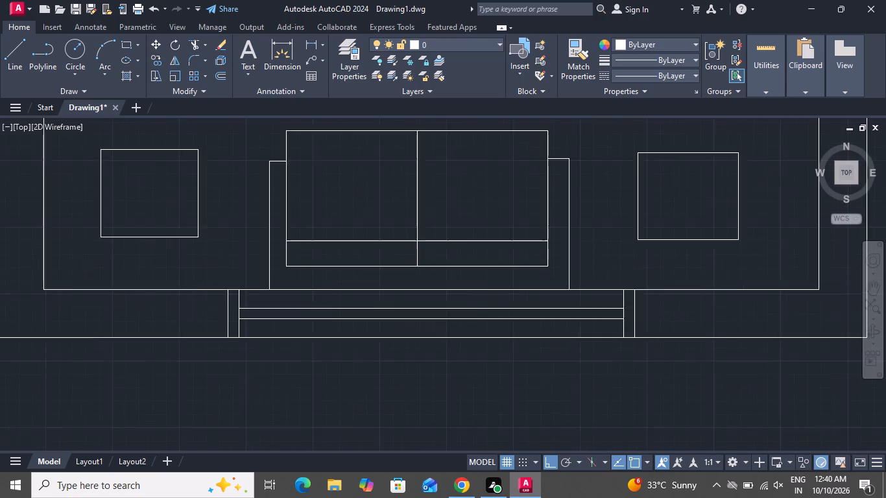
scroll(486, 300, "down", 1)
scroll(490, 307, "up", 1)
scroll(490, 307, "down", 3)
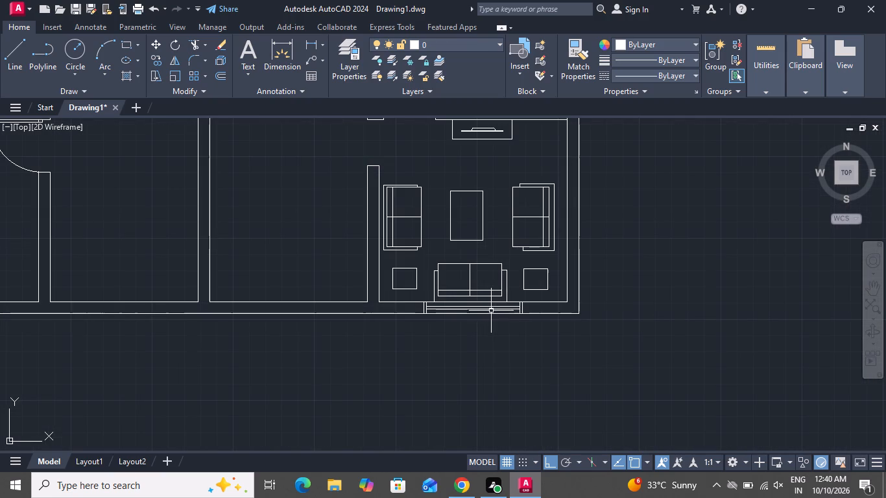
scroll(493, 316, "down", 1)
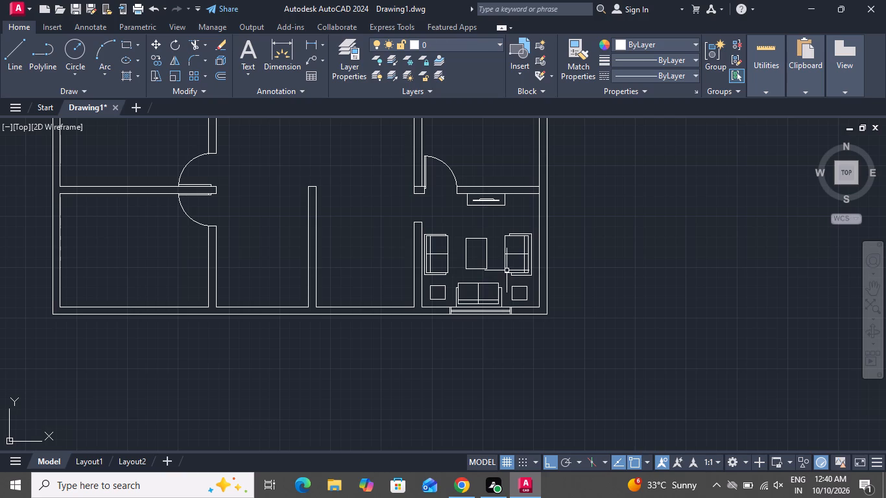
left_click(19, 59)
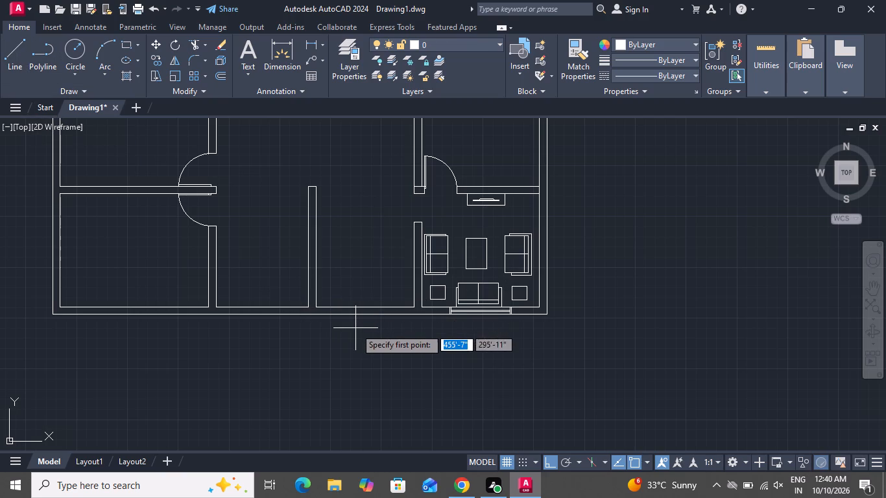
scroll(357, 324, "up", 1)
scroll(357, 323, "down", 1)
scroll(357, 323, "up", 1)
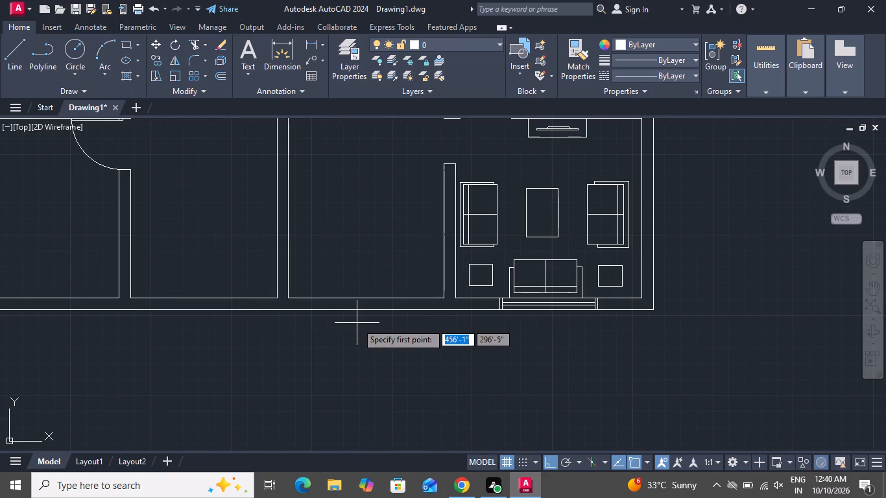
scroll(357, 323, "up", 2)
scroll(357, 323, "down", 1)
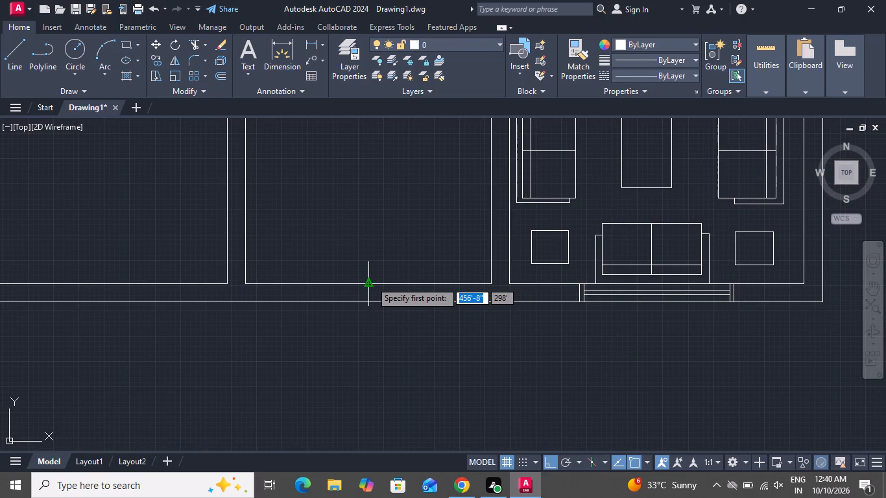
left_click(371, 281)
left_click(370, 300)
right_click(370, 300)
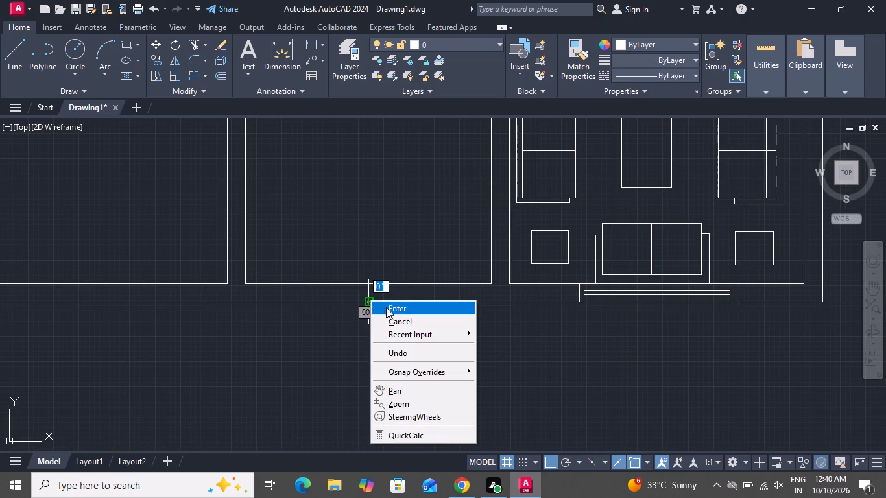
left_click(386, 322)
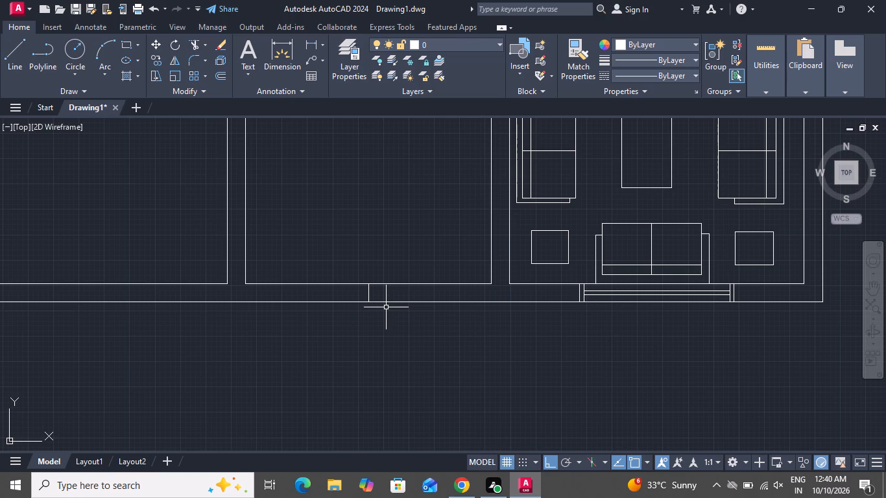
Offset the new vertical wall line 2' to both sides to mark the ends of the second window.
key("o")
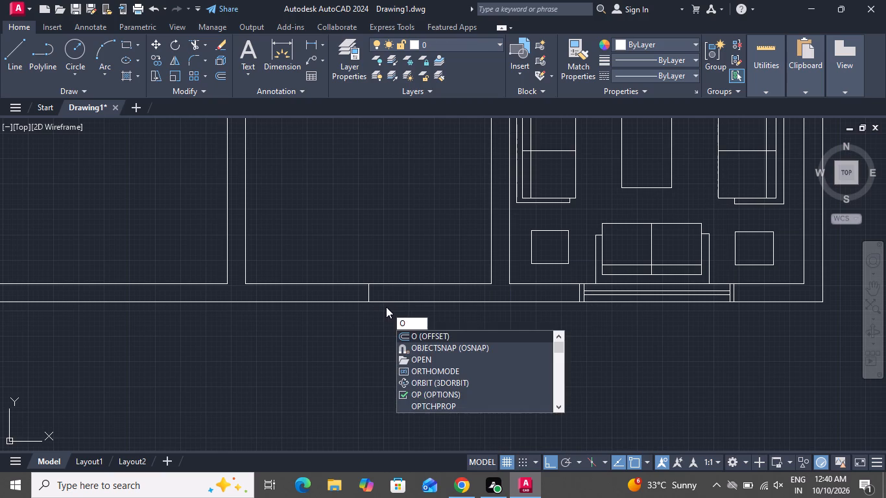
key("space")
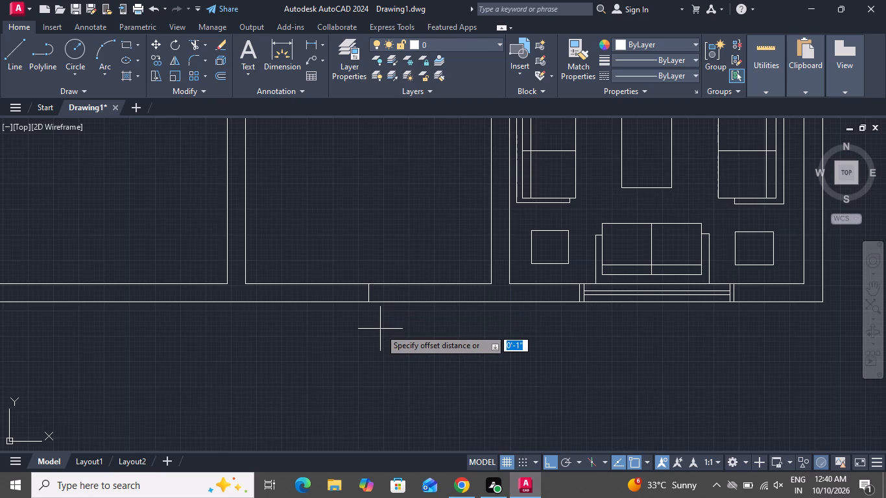
key("2")
key("apostrophe")
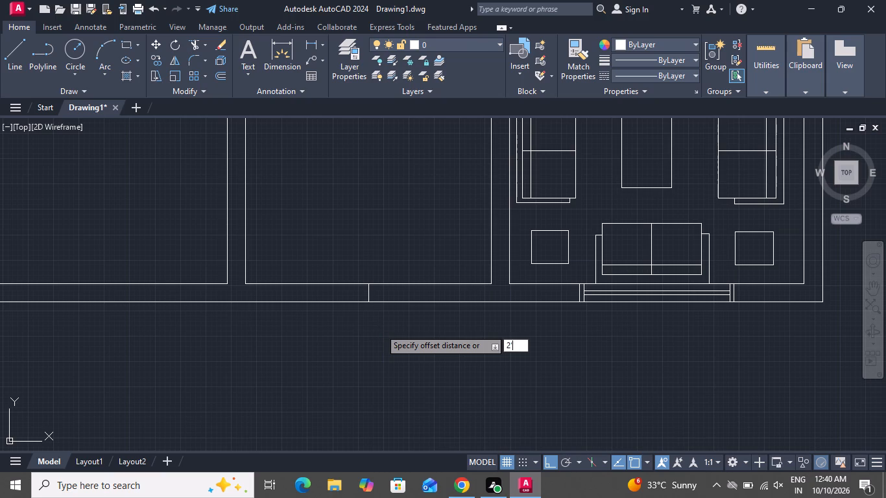
key("Return")
scroll(372, 293, "up", 2)
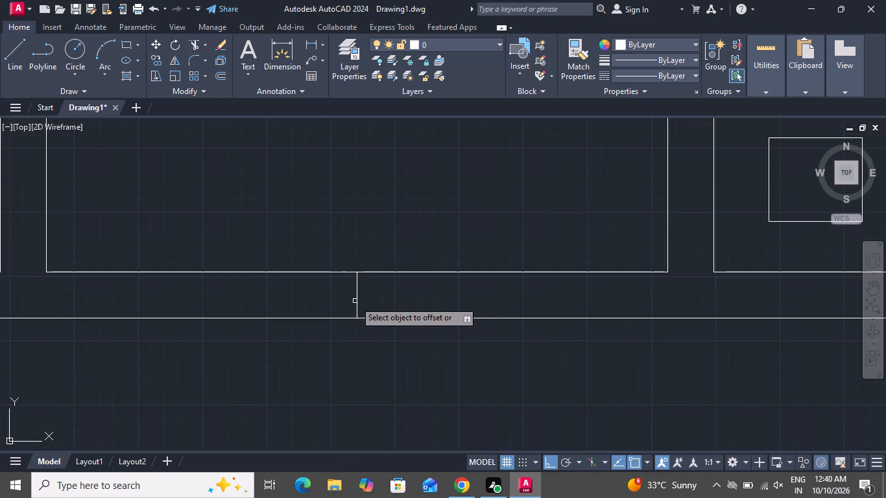
left_click(359, 300)
left_click(418, 297)
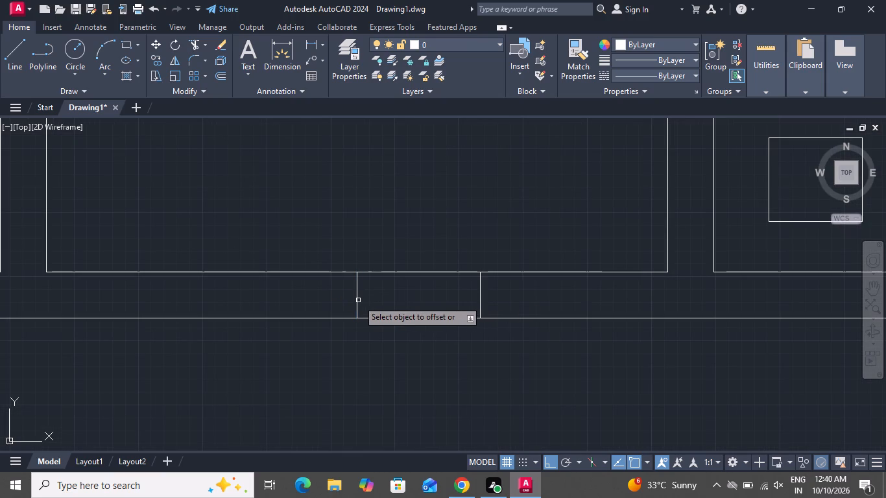
left_click(358, 300)
left_click(316, 305)
right_click(316, 305)
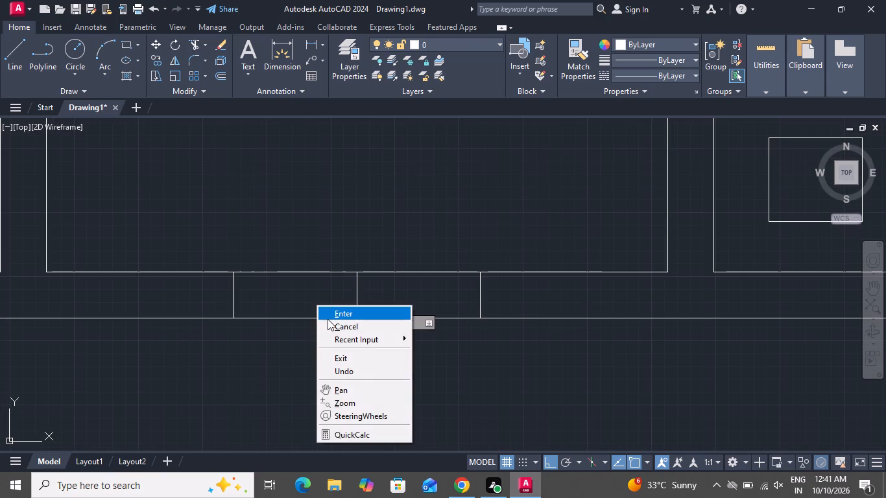
left_click(328, 319)
Offset each of the second window's two end lines 2" outward to form the side frames.
key("o")
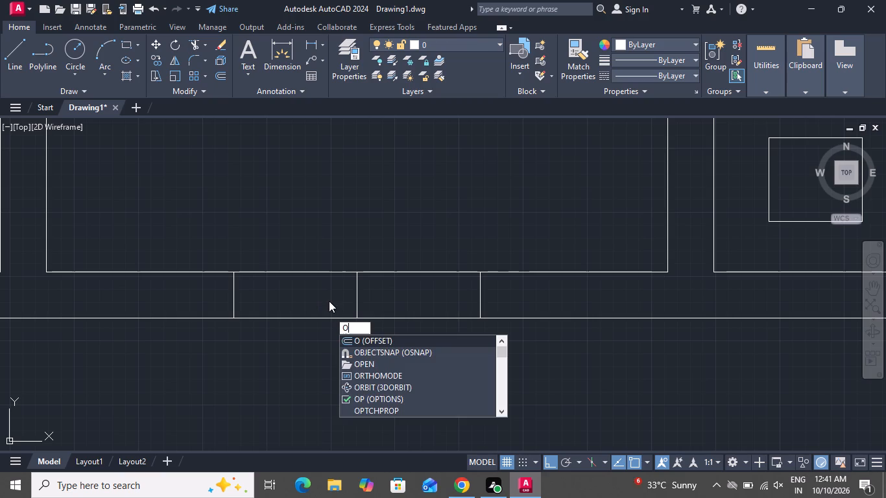
key("space")
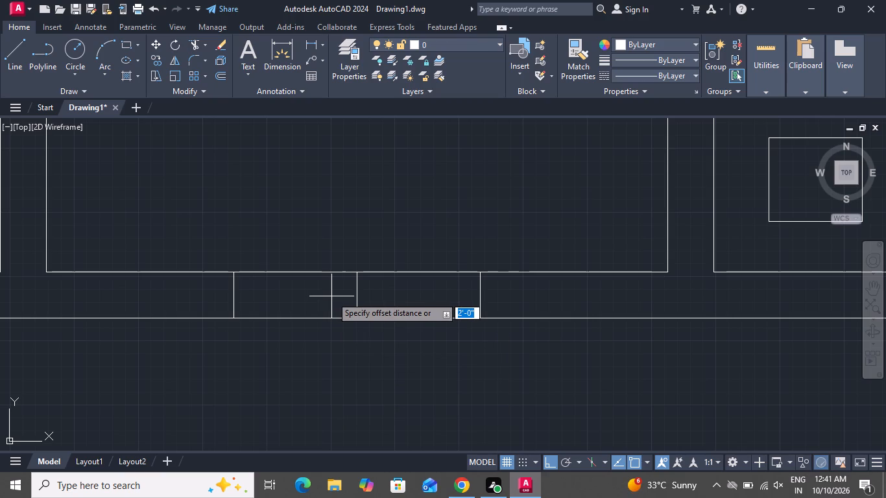
key("2")
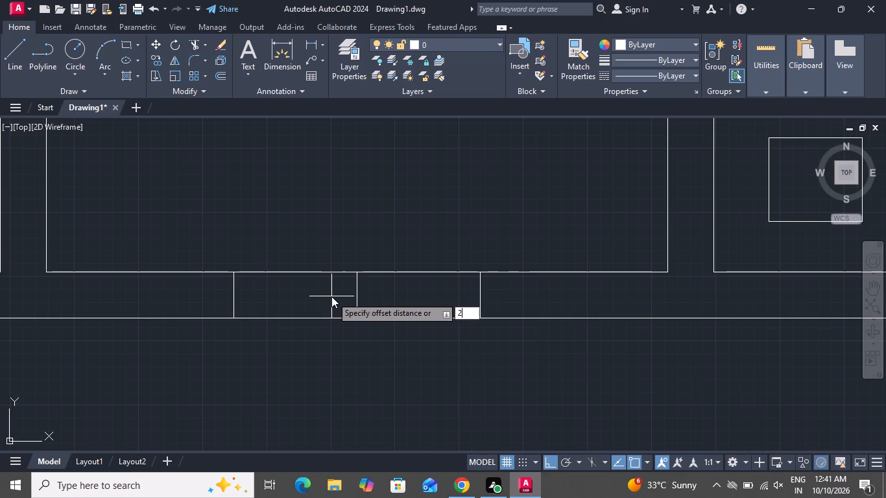
key("shift+quotedbl")
key("Return")
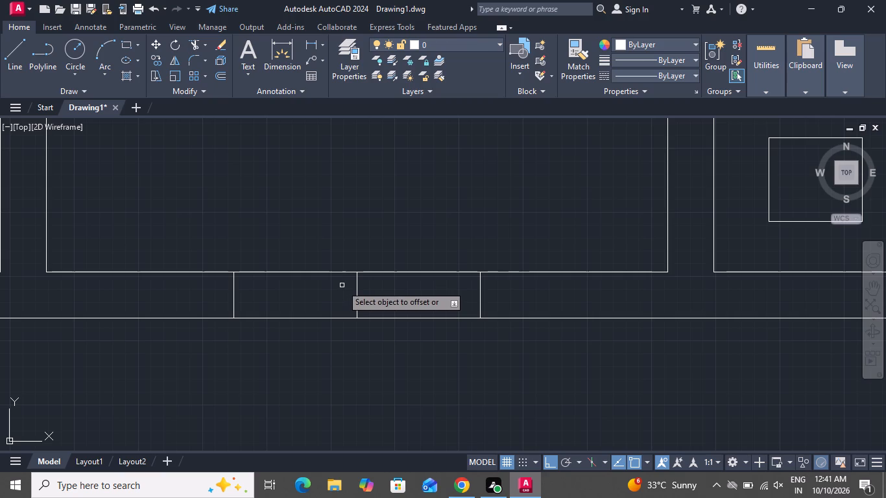
left_click(233, 296)
left_click(206, 309)
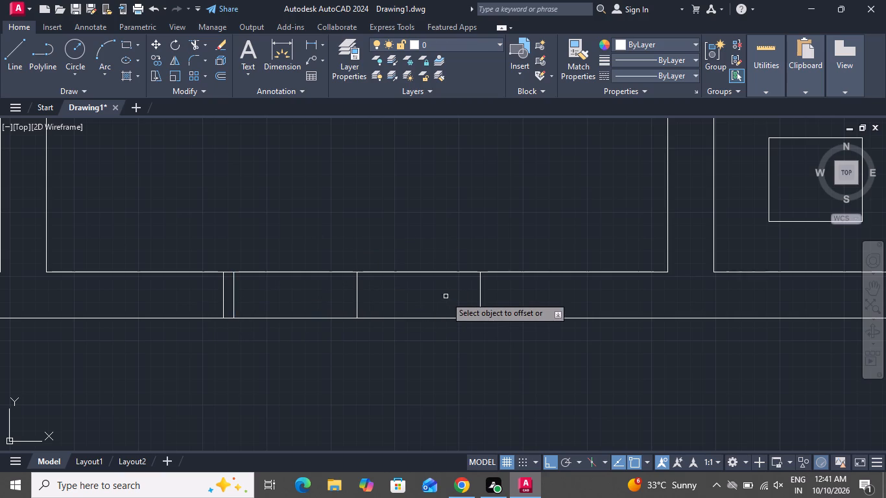
left_click(481, 294)
left_click(490, 295)
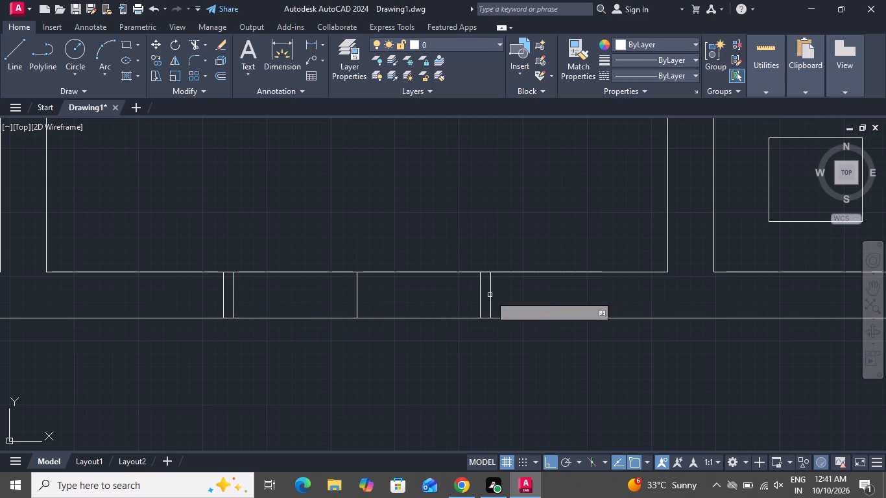
right_click(385, 353)
left_click(422, 241)
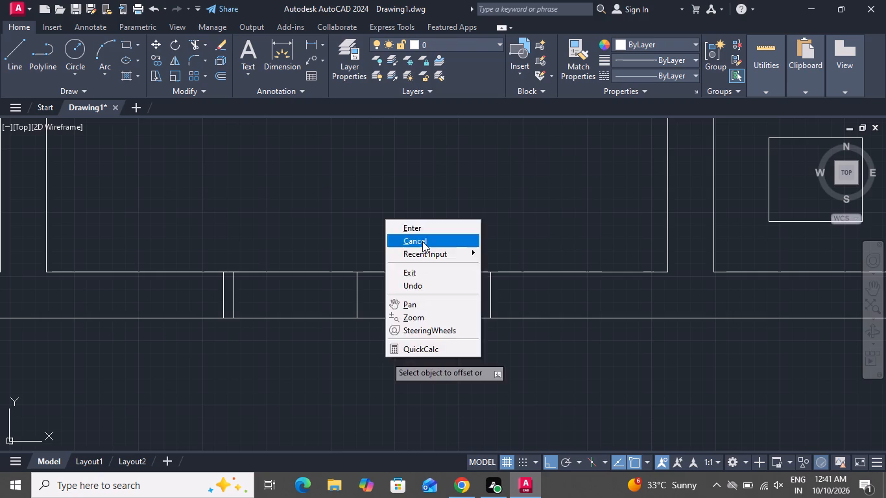
Draw a horizontal line about 4' long at mid-wall, joining the midpoints of the second window's inner end lines.
left_click(0, 54)
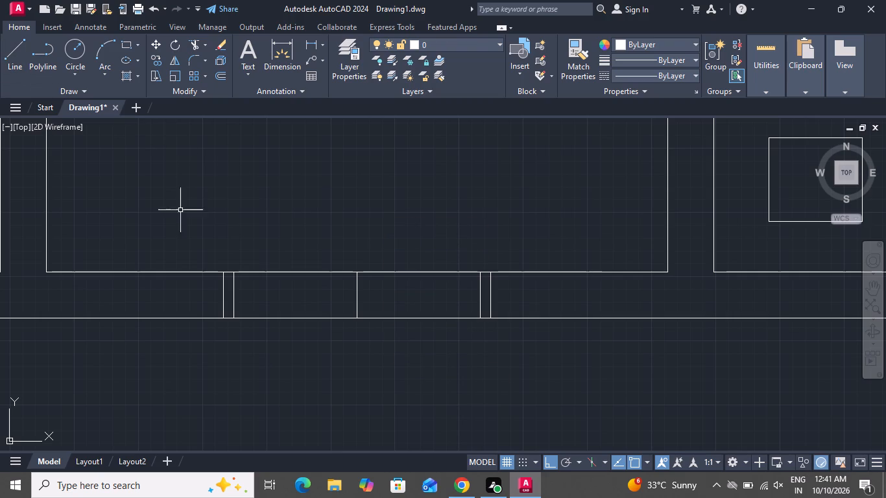
left_click(4, 55)
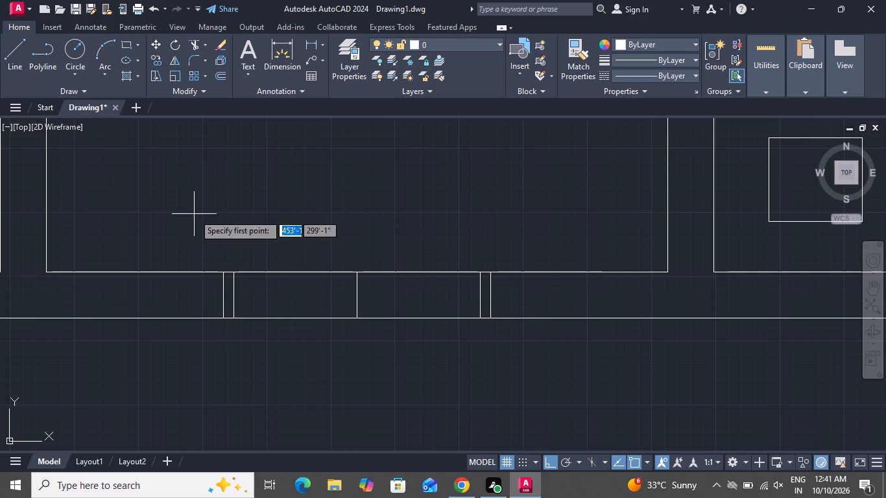
left_click(234, 294)
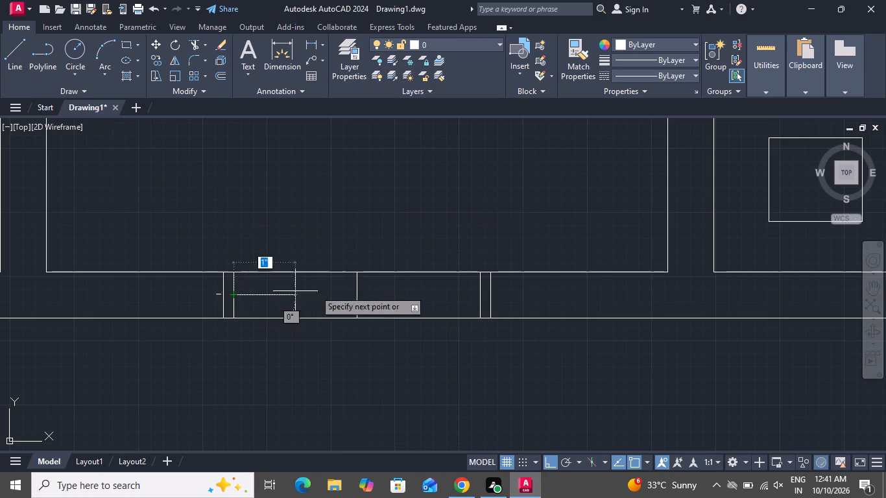
left_click(481, 294)
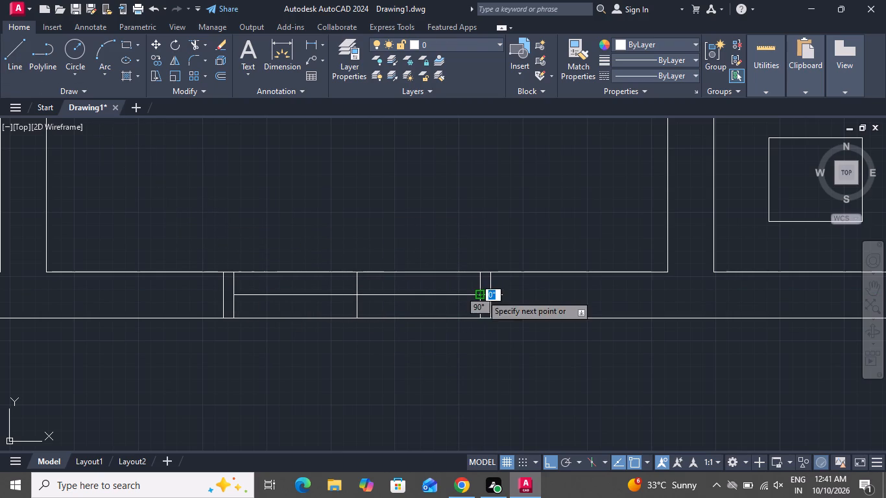
right_click(483, 294)
left_click(507, 320)
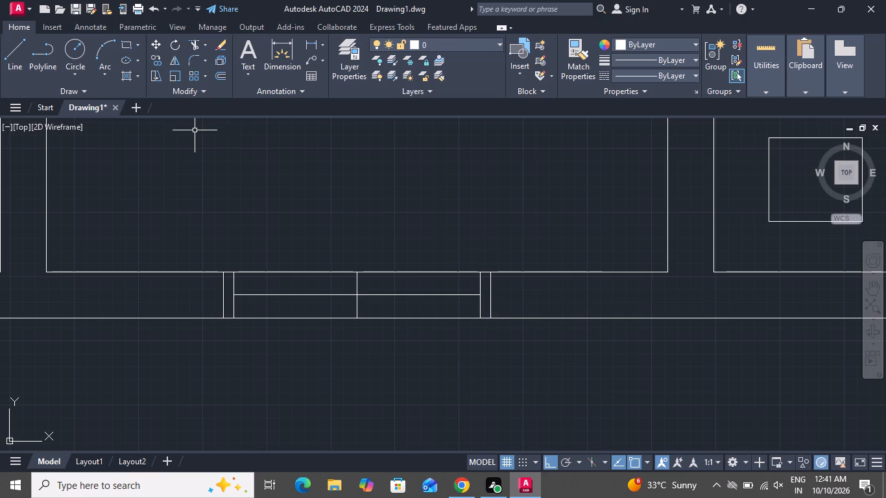
Offset the second window's horizontal centre line 1" both downward and upward to make the glass lines.
key("o")
key("space")
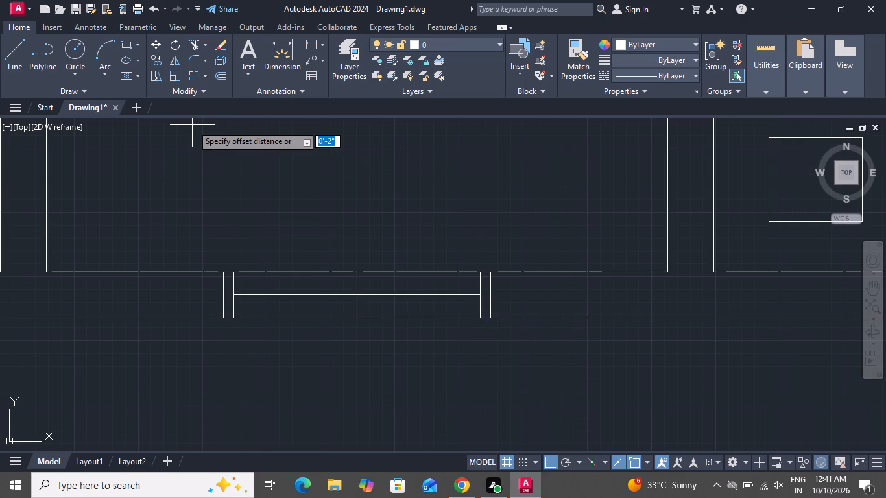
key("1")
key("shift+quotedbl")
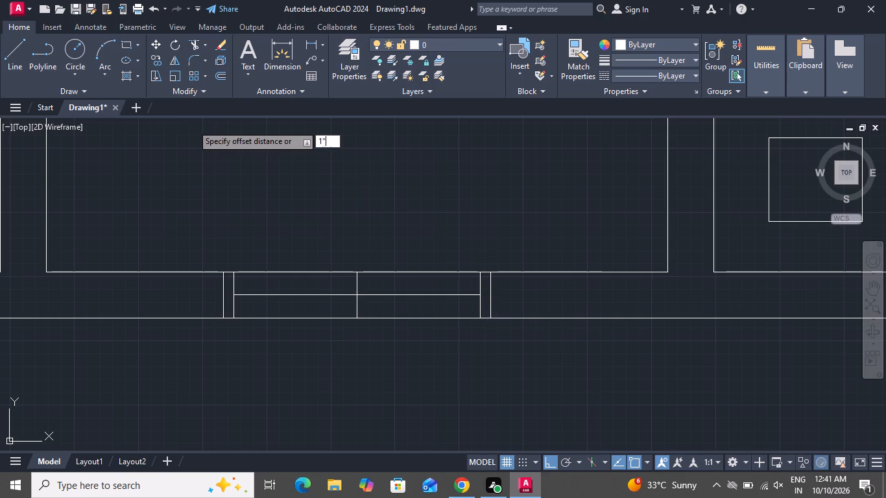
key("Return")
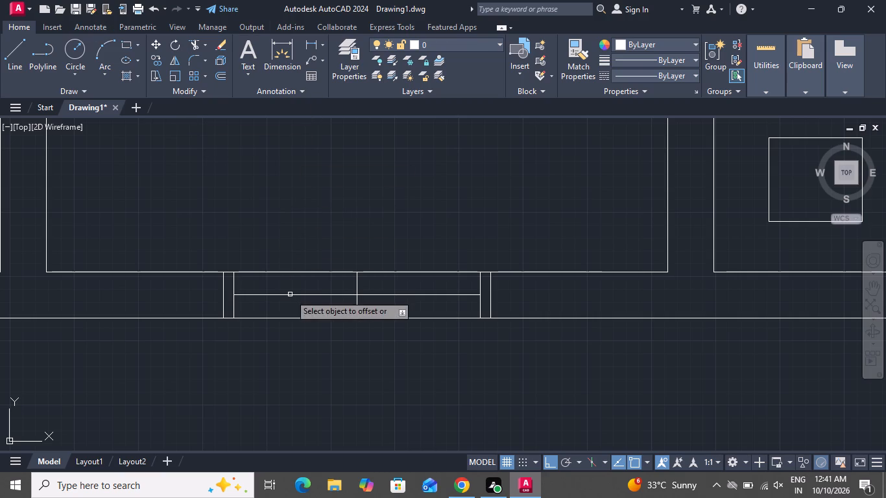
left_click(290, 294)
left_click(293, 304)
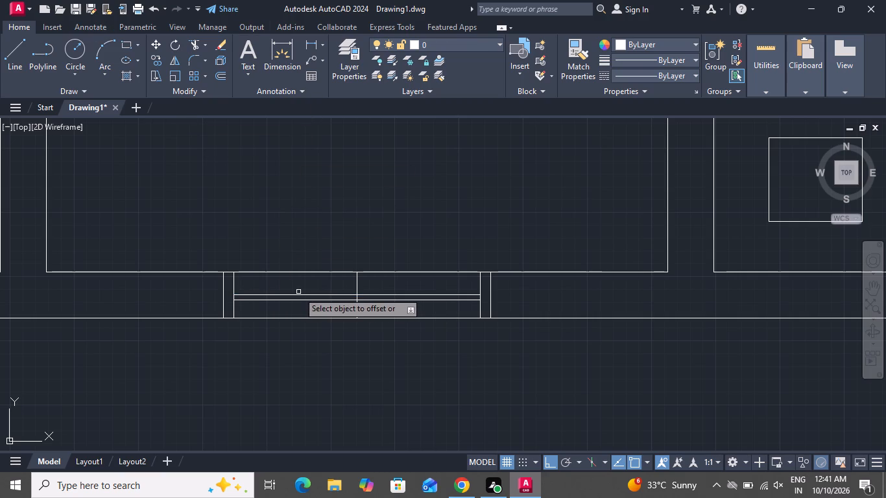
left_click(301, 295)
left_click(304, 285)
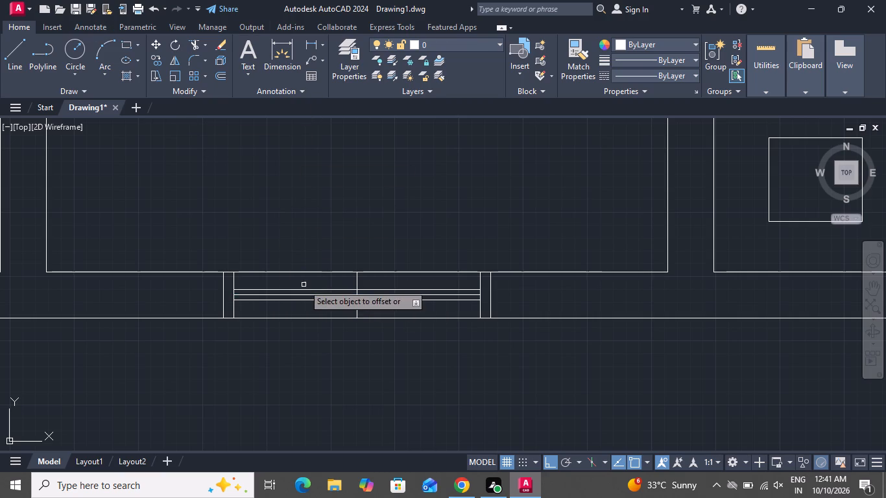
right_click(304, 285)
left_click(313, 307)
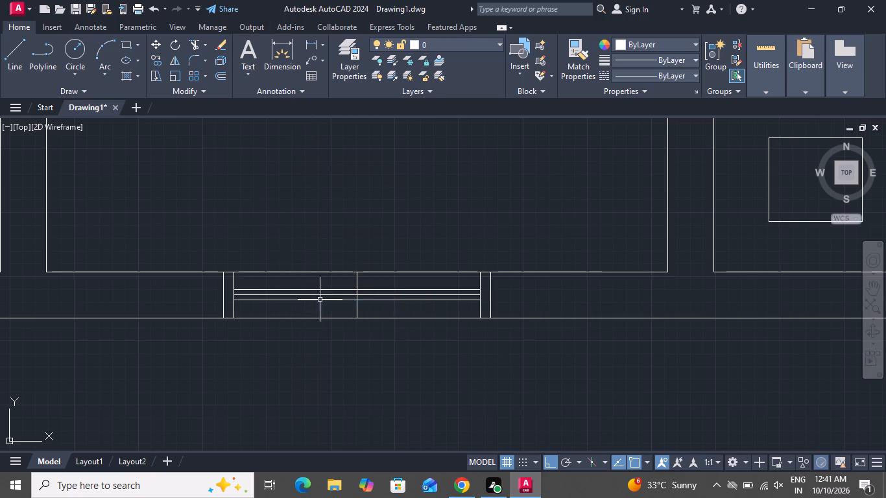
Delete the second window's vertical construction line and horizontal centre line, leaving only the two glass lines.
scroll(324, 296, "up", 1)
scroll(324, 296, "down", 1)
scroll(326, 296, "up", 3)
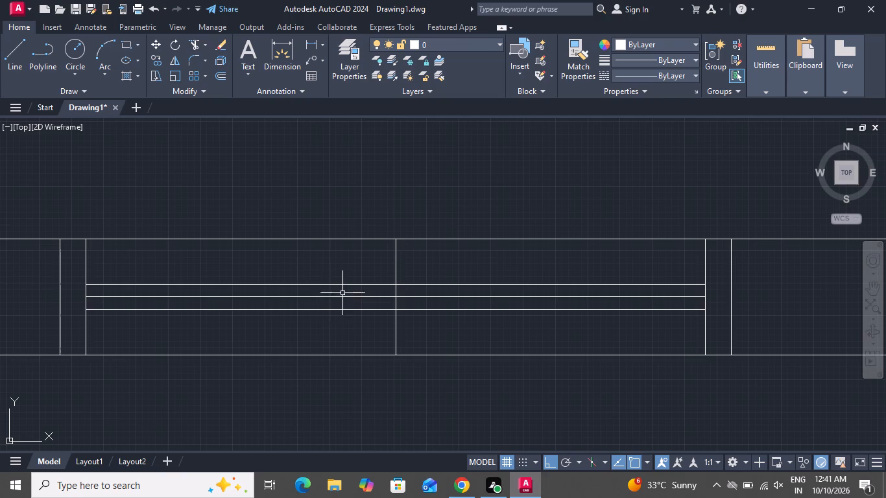
left_click(404, 293)
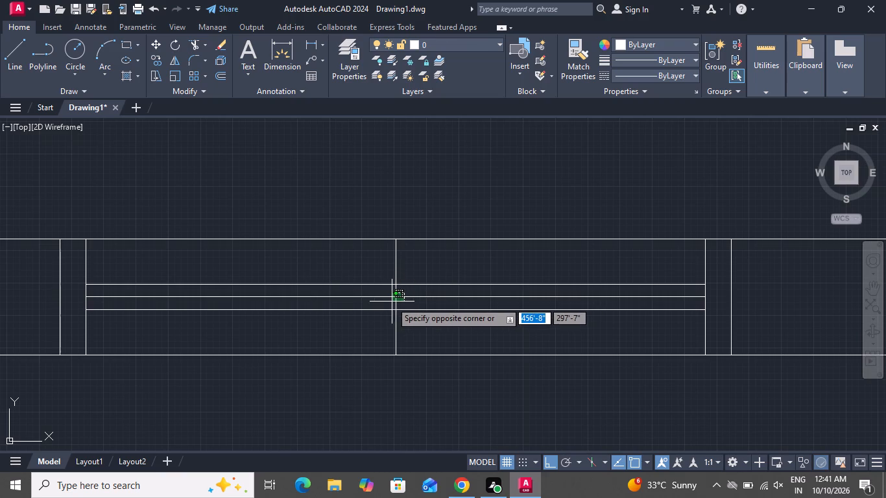
left_click(391, 302)
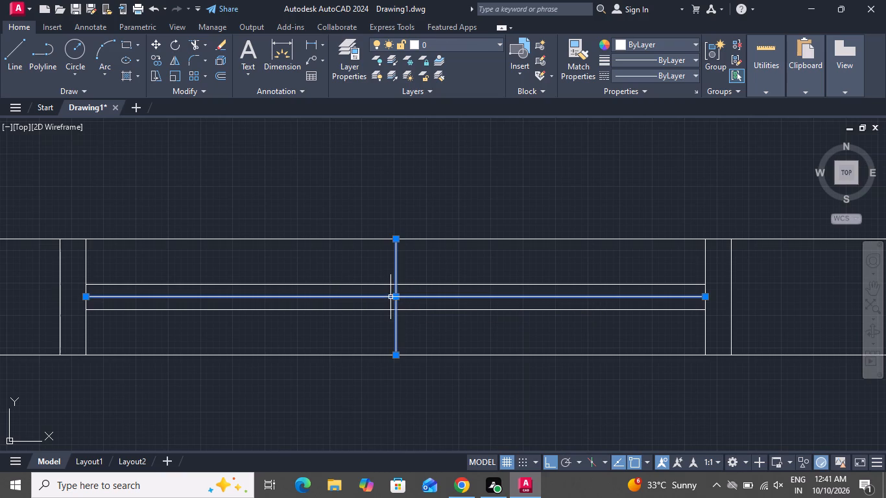
key("Delete")
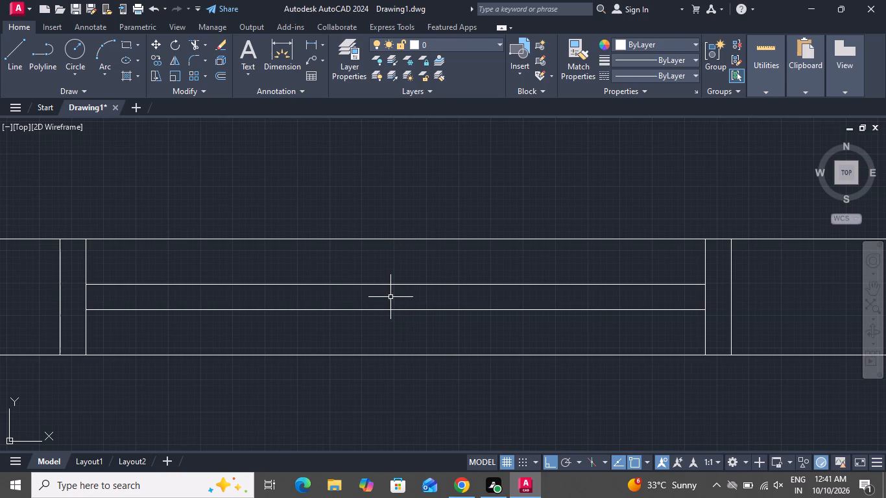
Examine the two windows in the bottom wall and the plan's overall partition layout.
scroll(398, 337, "down", 1)
scroll(398, 339, "up", 1)
scroll(398, 340, "down", 1)
scroll(398, 340, "up", 1)
scroll(398, 340, "down", 3)
scroll(403, 343, "up", 1)
scroll(403, 343, "down", 1)
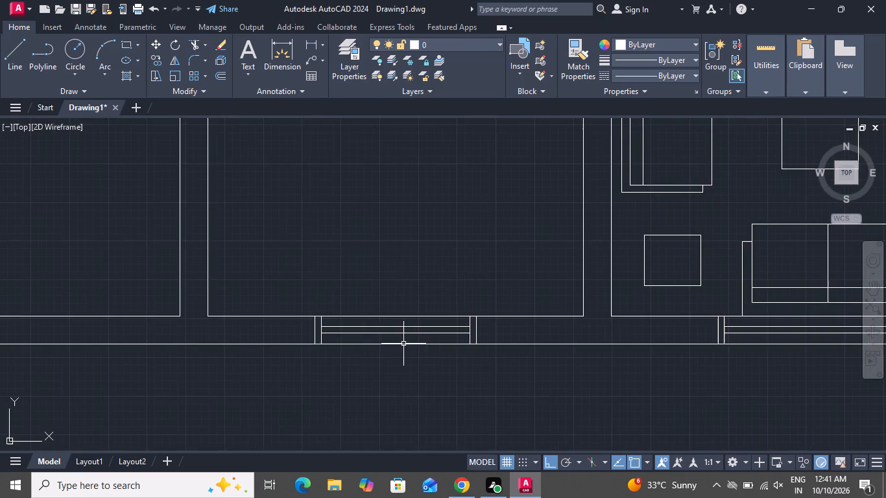
scroll(414, 351, "down", 3)
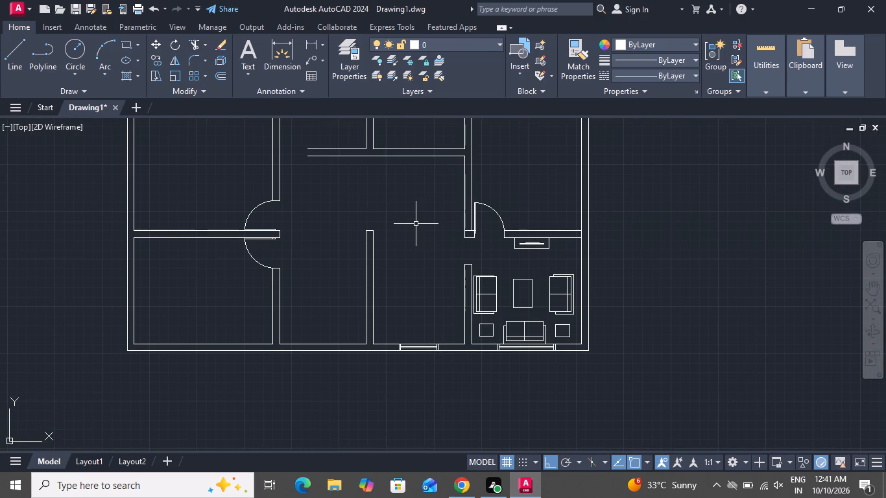
scroll(413, 223, "up", 2)
scroll(417, 260, "down", 2)
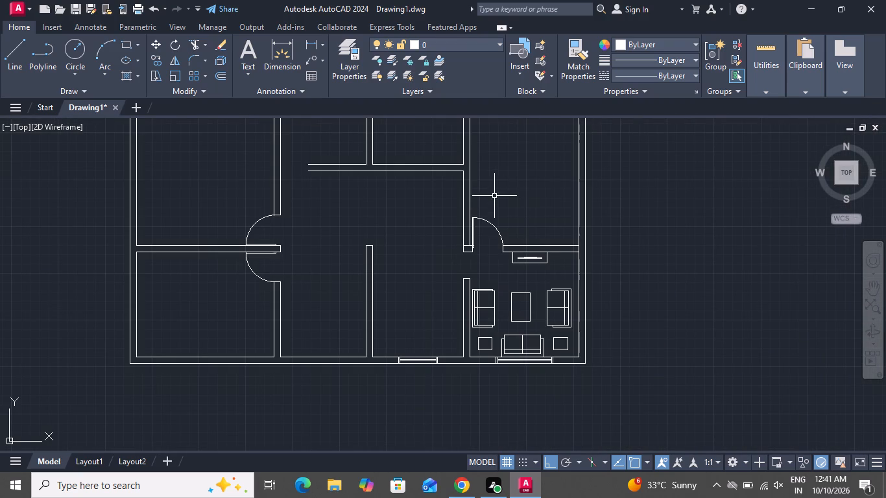
scroll(248, 232, "down", 2)
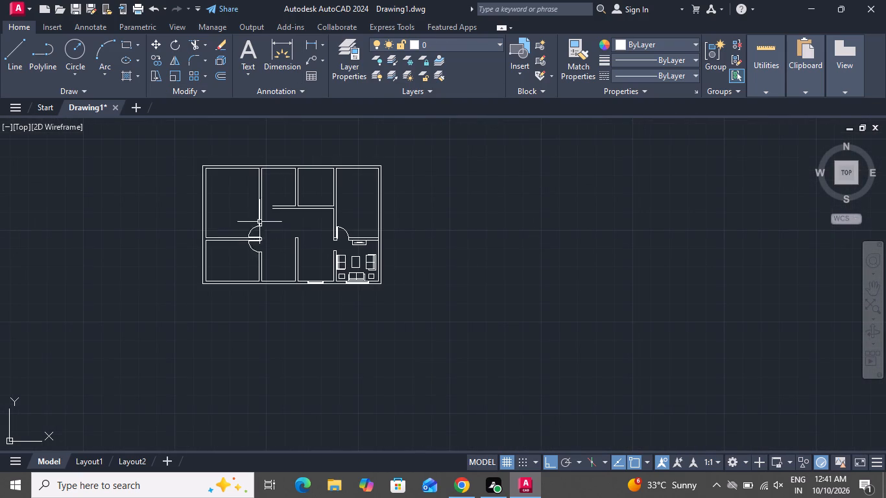
scroll(227, 159, "up", 2)
scroll(226, 158, "down", 1)
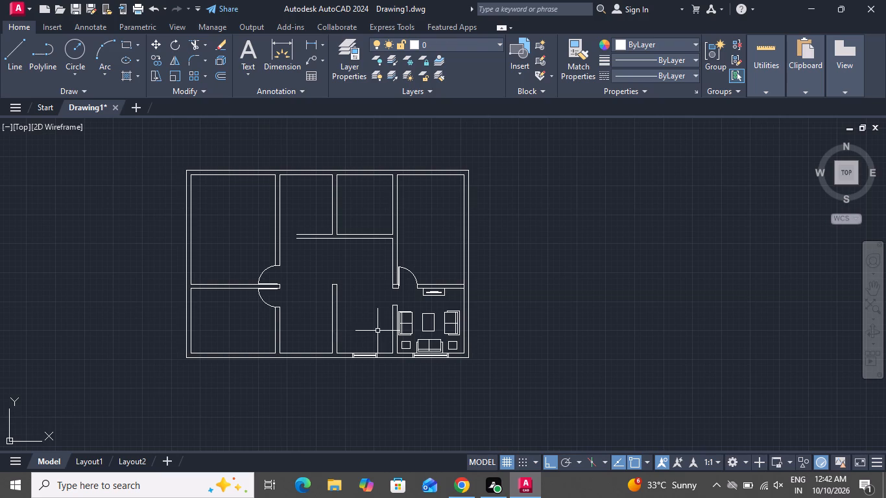
scroll(377, 331, "up", 1)
scroll(389, 310, "down", 1)
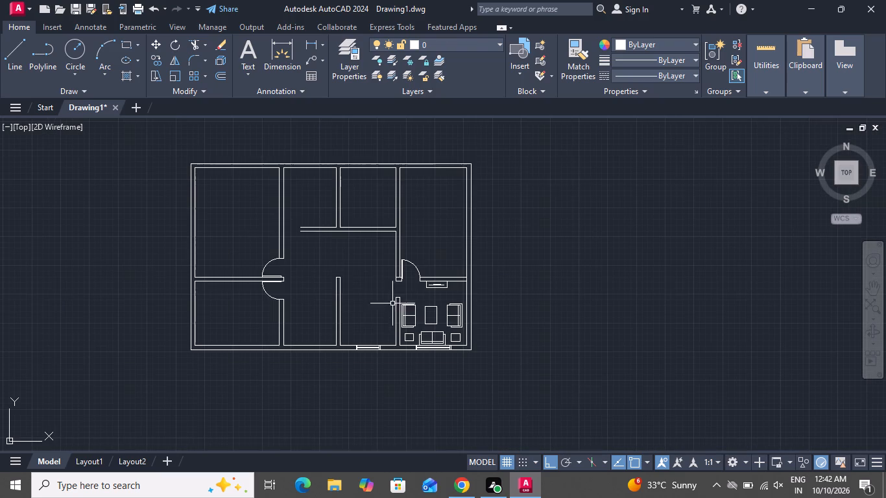
Extend both lines of the vertical partition between the two upper middle rooms down to the horizontal partition's lower line.
scroll(302, 241, "up", 2)
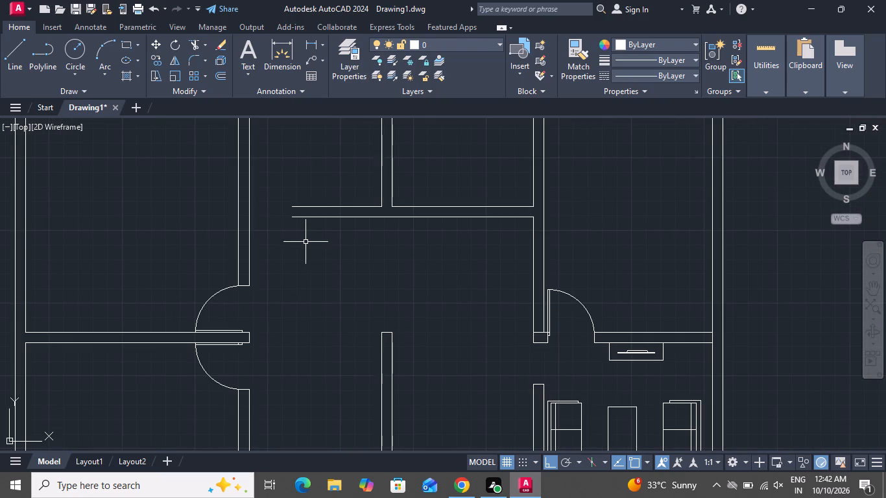
type("ex")
key("space")
key("space")
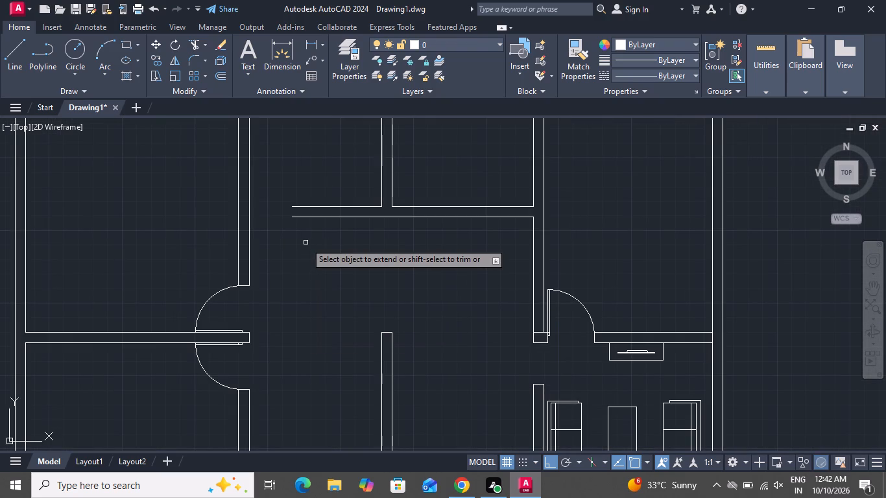
left_click(382, 196)
left_click(391, 197)
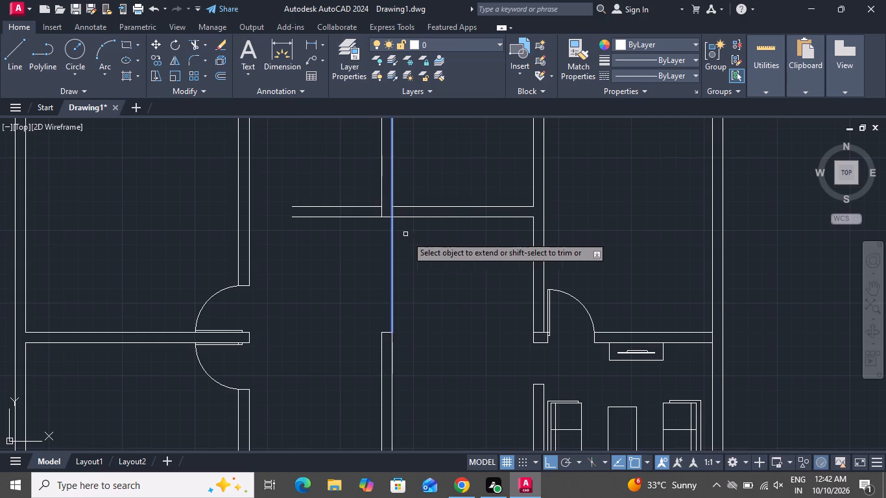
right_click(407, 252)
left_click(413, 269)
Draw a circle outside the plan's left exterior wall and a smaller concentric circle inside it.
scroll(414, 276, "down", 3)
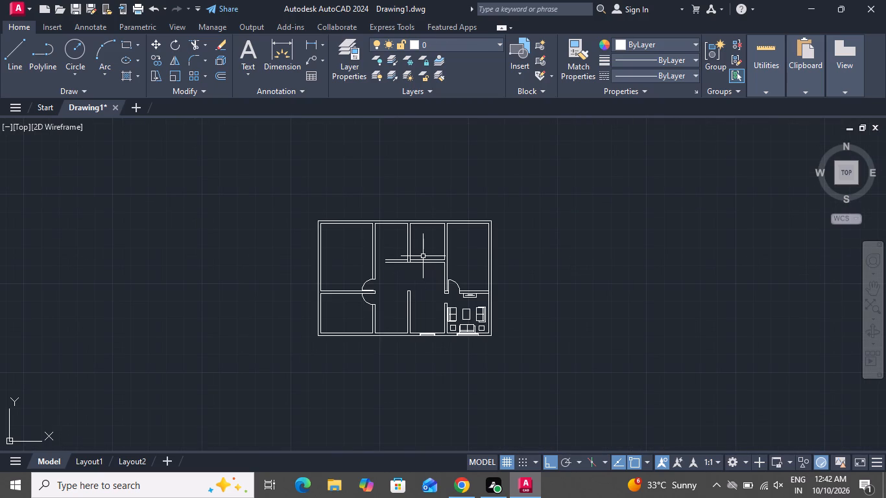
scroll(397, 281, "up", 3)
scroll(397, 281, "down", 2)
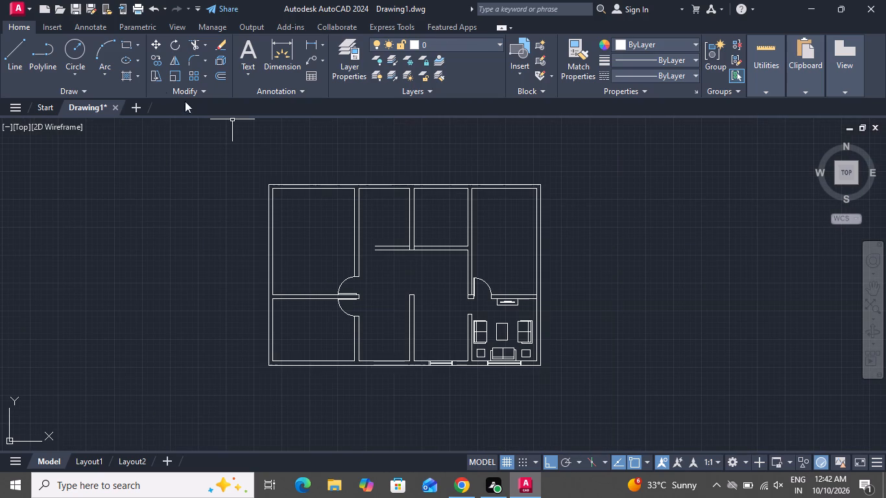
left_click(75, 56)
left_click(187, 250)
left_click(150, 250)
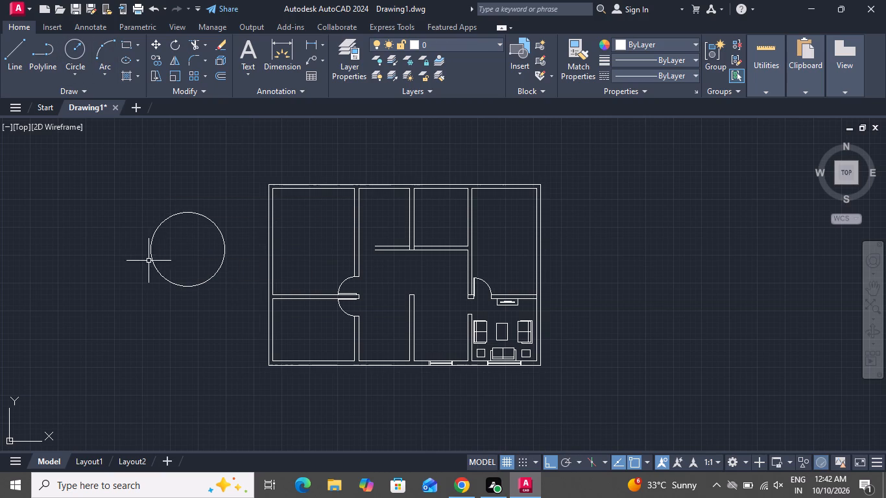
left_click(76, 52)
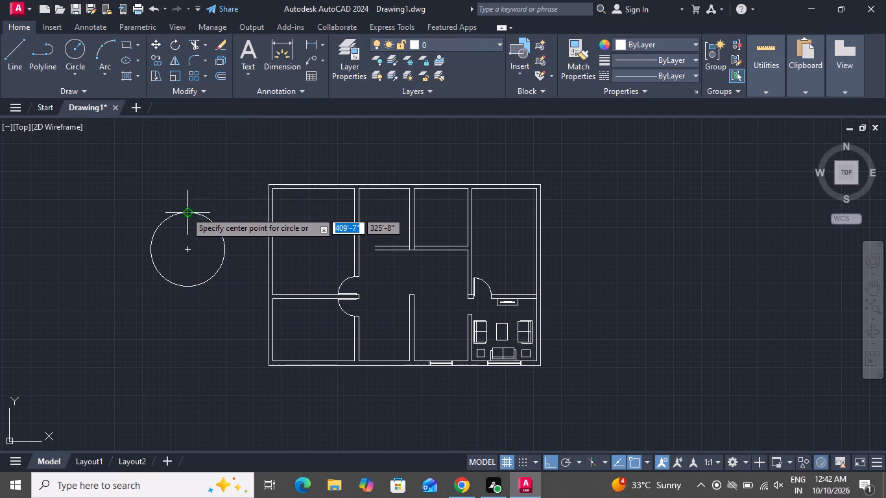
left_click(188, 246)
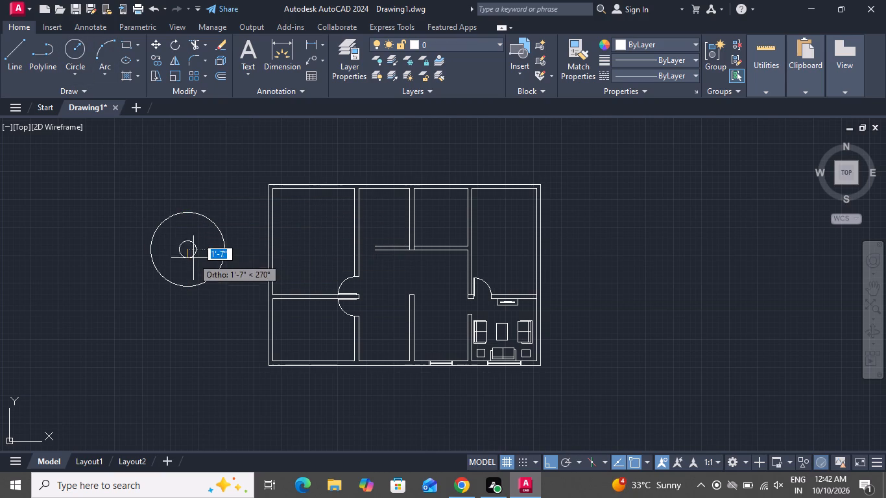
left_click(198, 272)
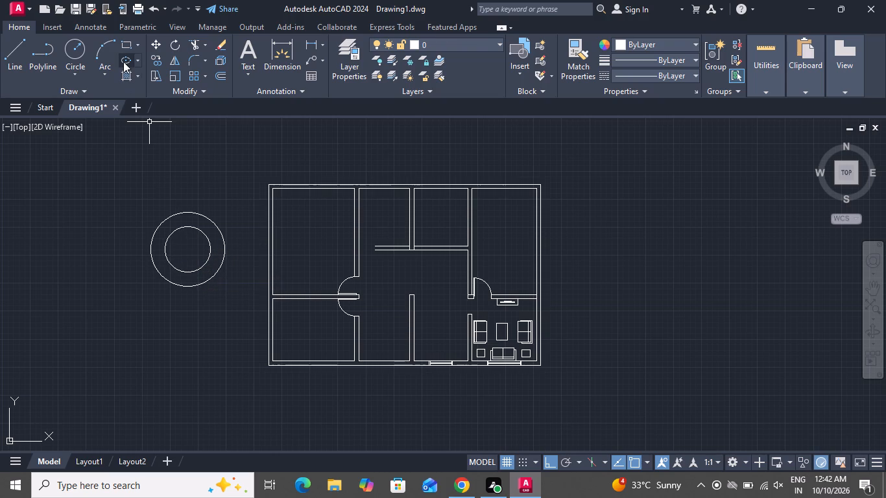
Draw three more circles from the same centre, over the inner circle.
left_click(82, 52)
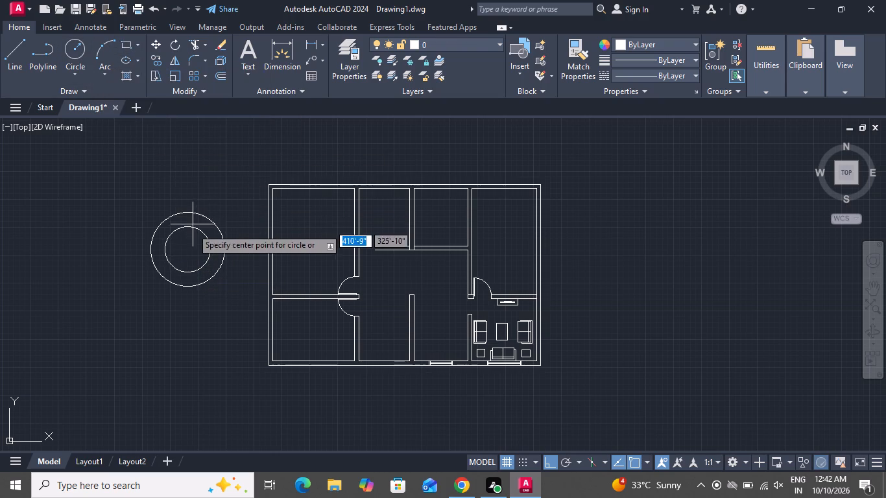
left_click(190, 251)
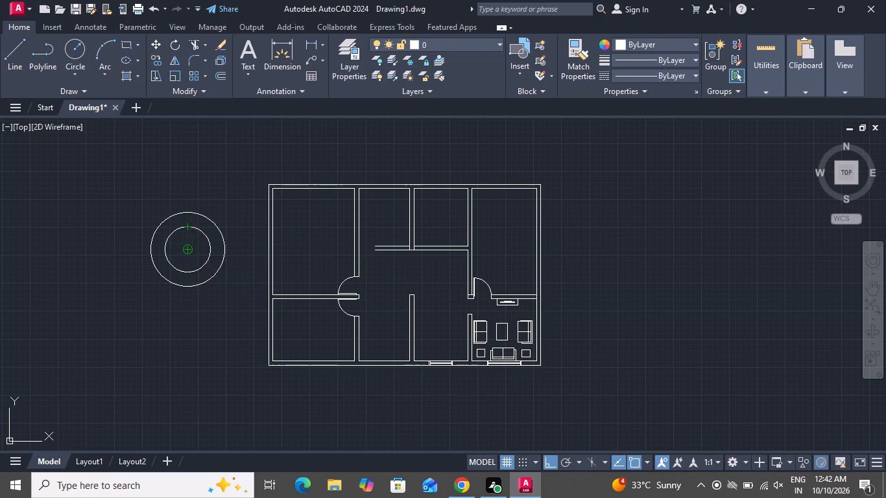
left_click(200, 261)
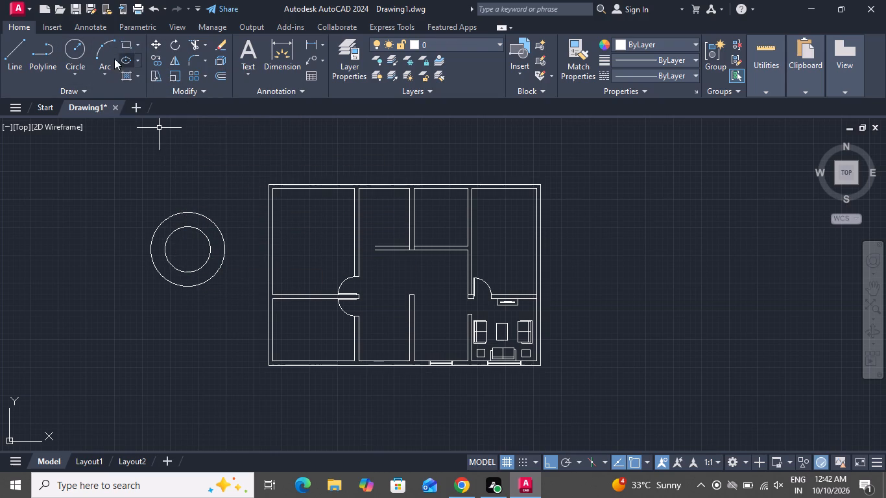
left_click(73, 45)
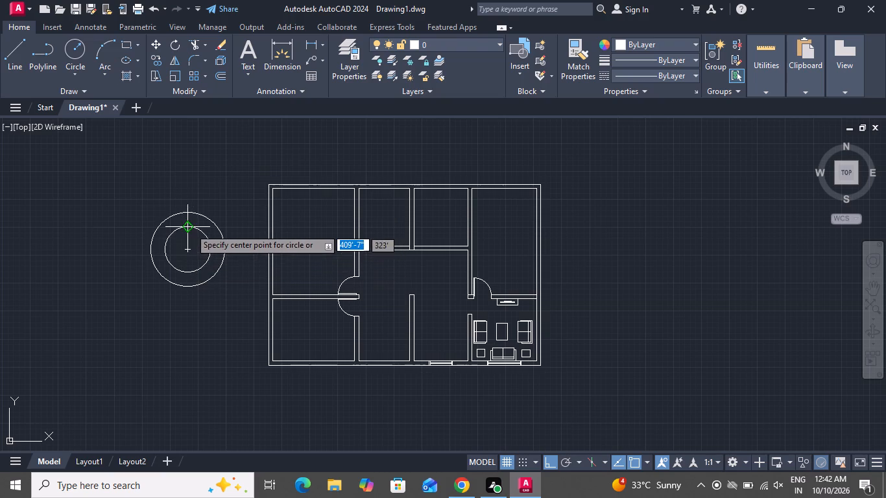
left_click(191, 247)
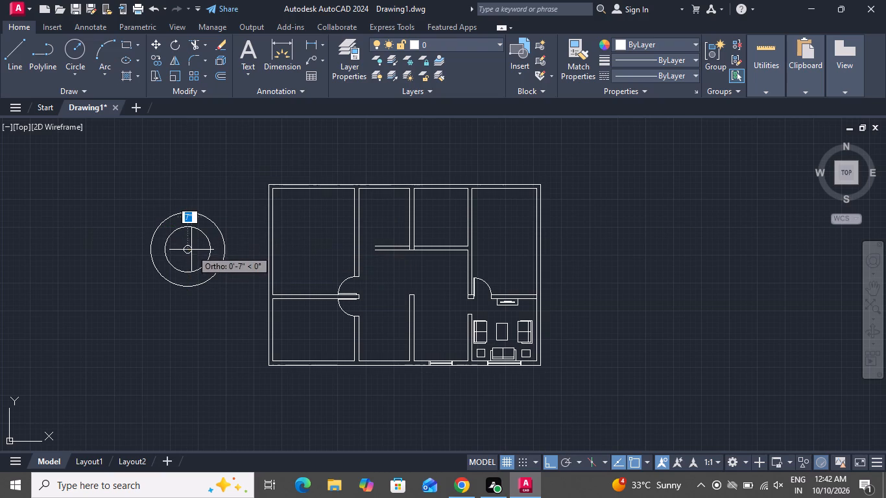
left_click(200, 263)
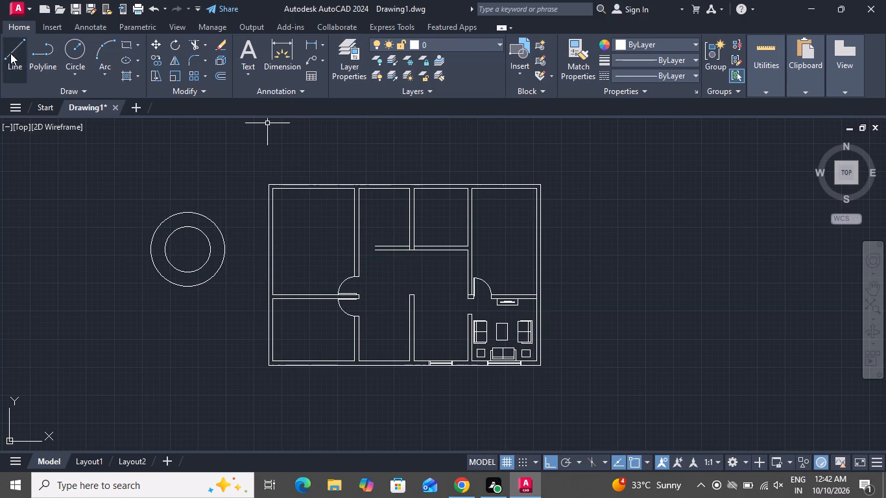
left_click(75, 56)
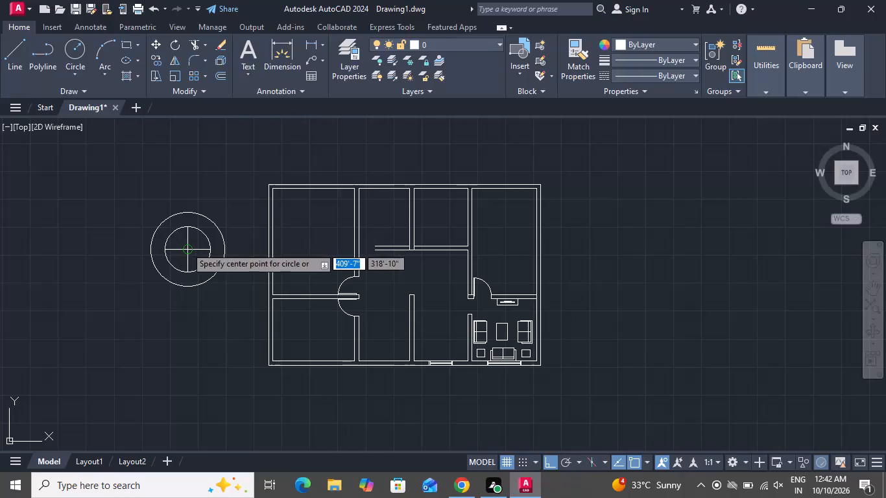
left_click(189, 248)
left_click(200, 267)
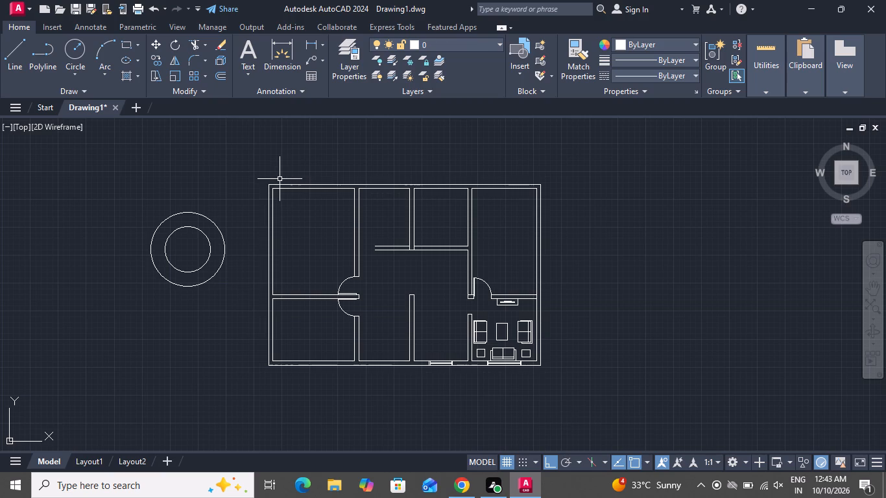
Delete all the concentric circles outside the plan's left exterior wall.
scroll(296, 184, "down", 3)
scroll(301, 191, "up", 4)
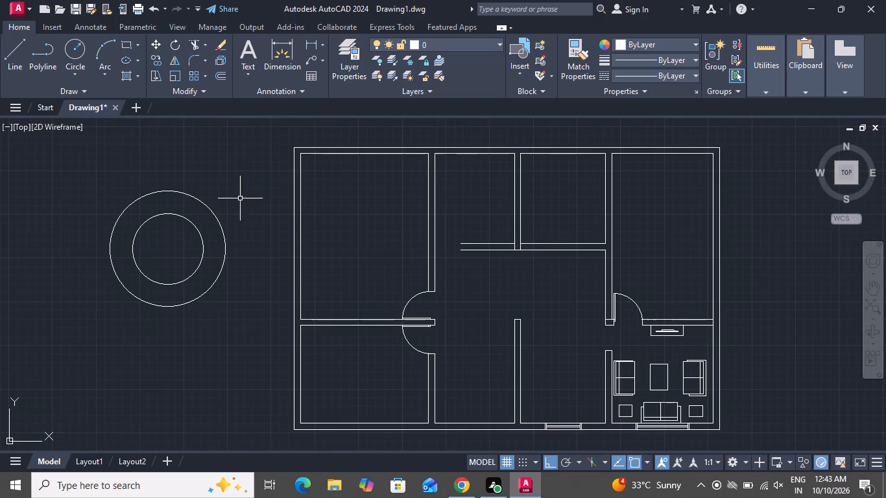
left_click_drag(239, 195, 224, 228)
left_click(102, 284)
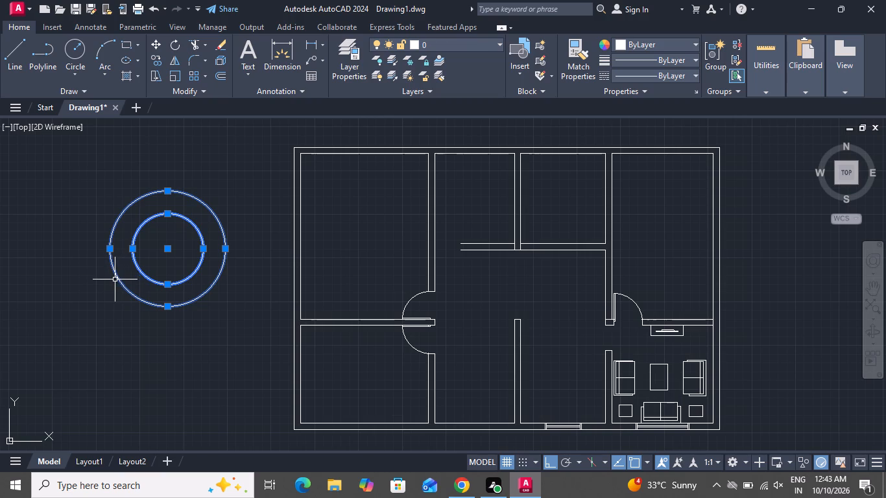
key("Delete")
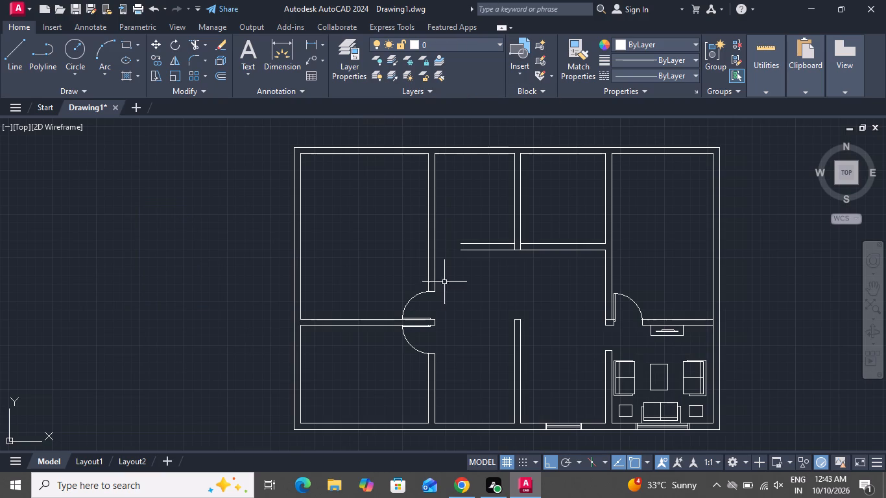
Offset the bottom wall's inner line 2' upward in the room immediately left of the second window's room.
key("o")
key("space")
key("2")
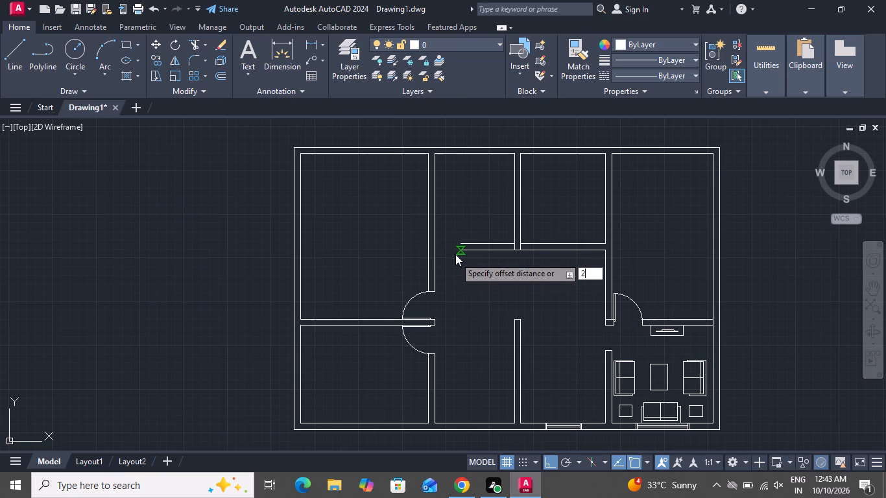
key("apostrophe")
key("Return")
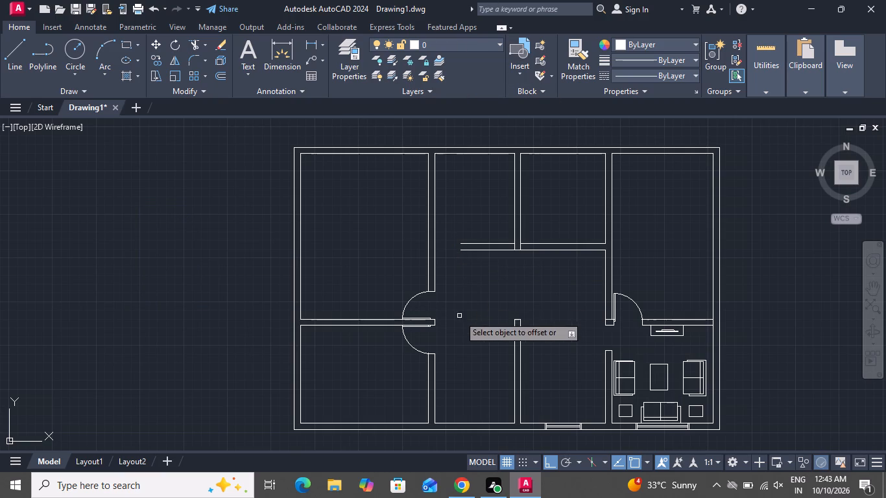
left_click(472, 424)
left_click(483, 364)
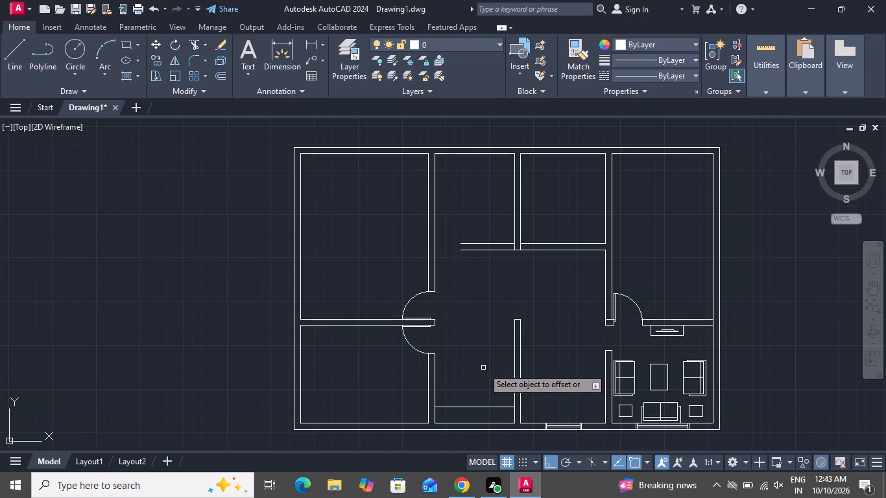
right_click(479, 368)
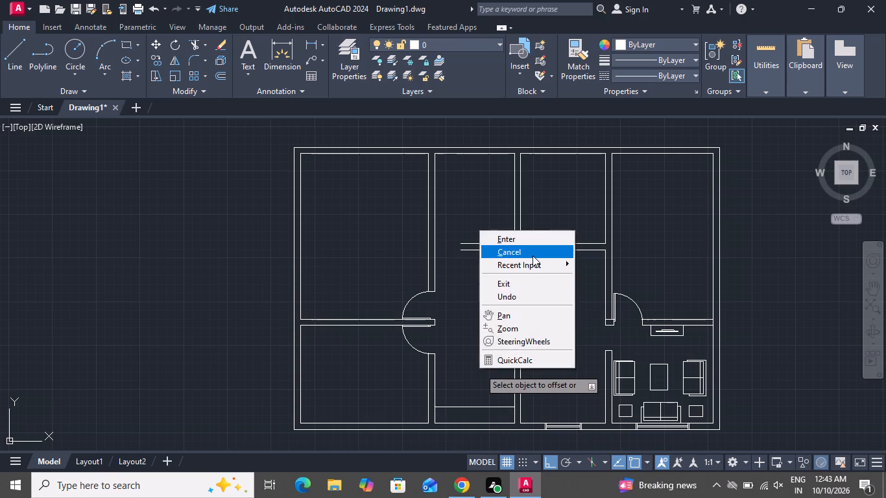
left_click(533, 255)
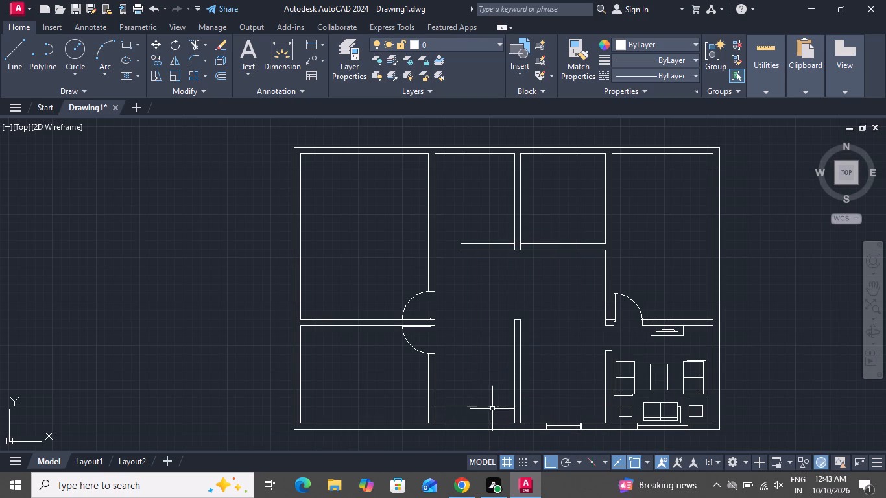
Delete the 2' offset line above the bottom wall in the room immediately left of the second window's room.
left_click(492, 409)
key("Delete")
Offset the bottom wall's inner line 3' upward in the room immediately left of the second window's room.
key("o")
key("space")
key("3")
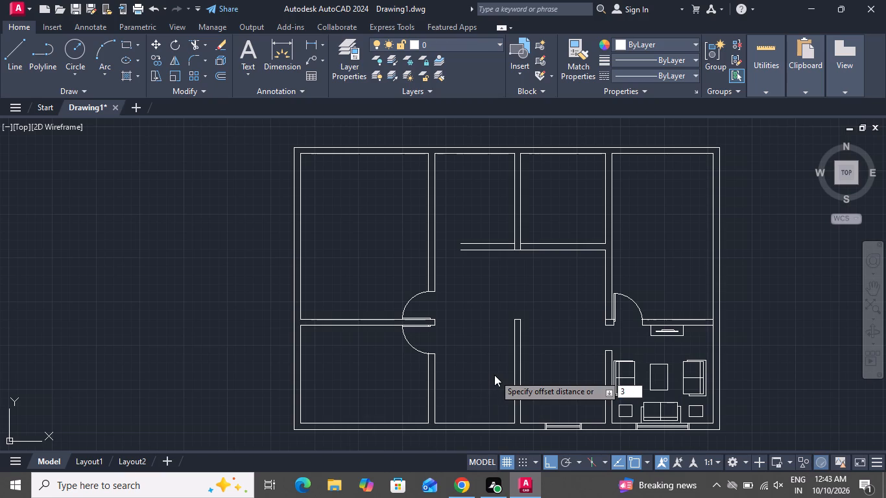
key("apostrophe")
key("Return")
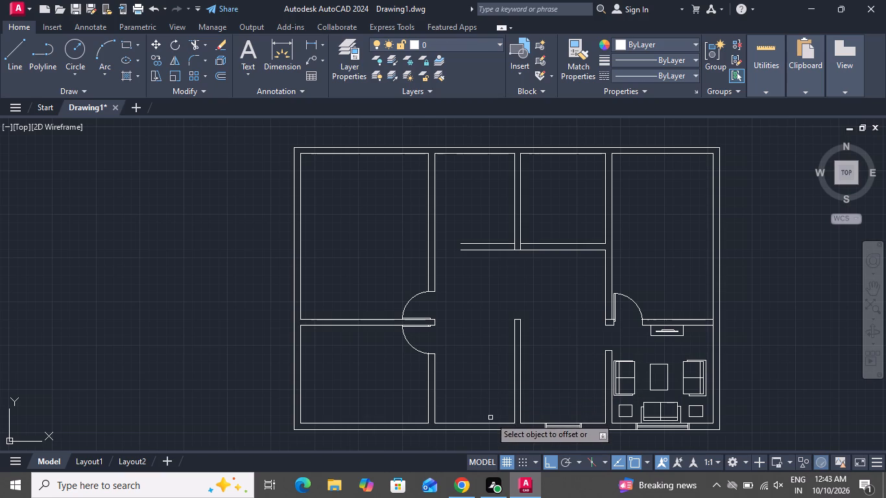
left_click(492, 423)
left_click(490, 386)
right_click(491, 378)
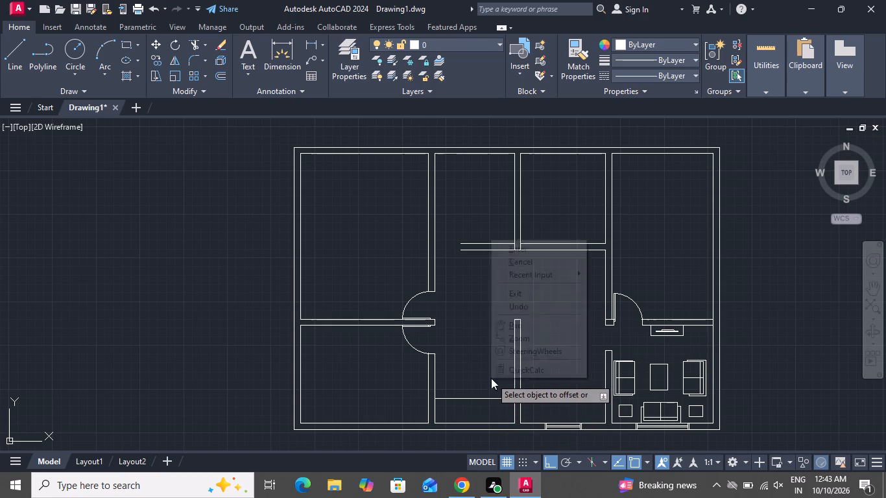
left_click(522, 266)
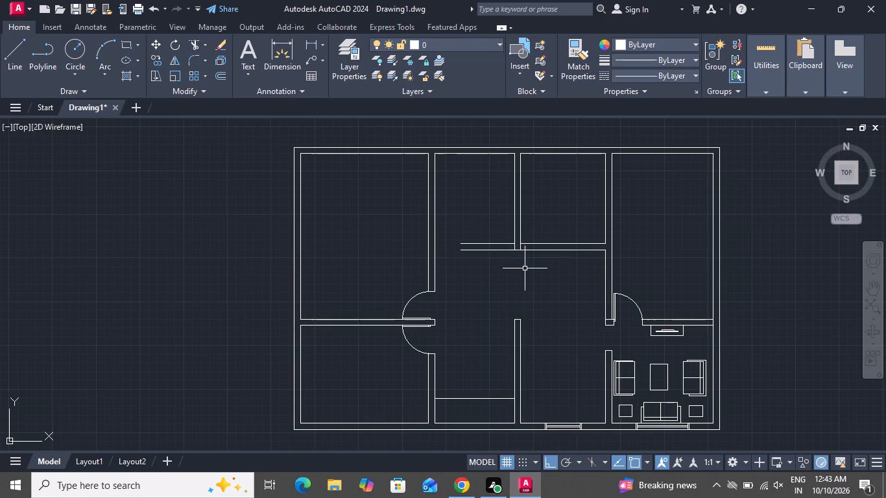
Offset the new 3' line upward twice at 10" spacing to start a series of treads in that room.
key("o")
key("space")
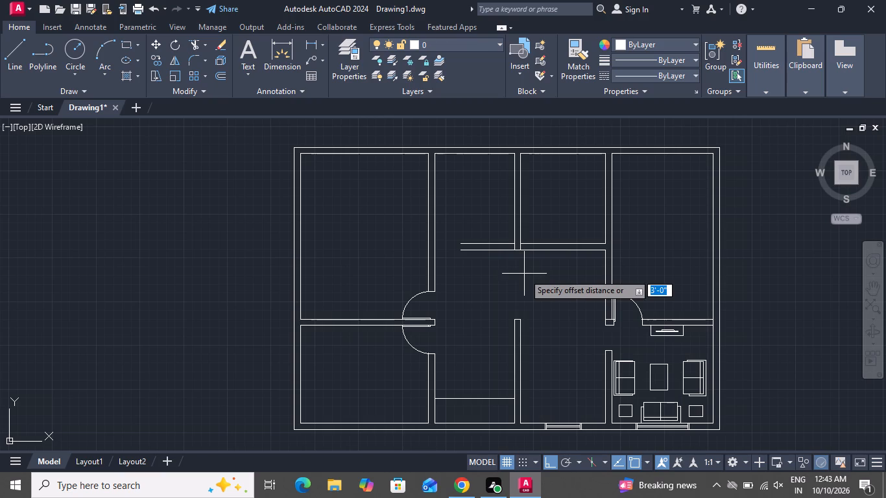
key("1")
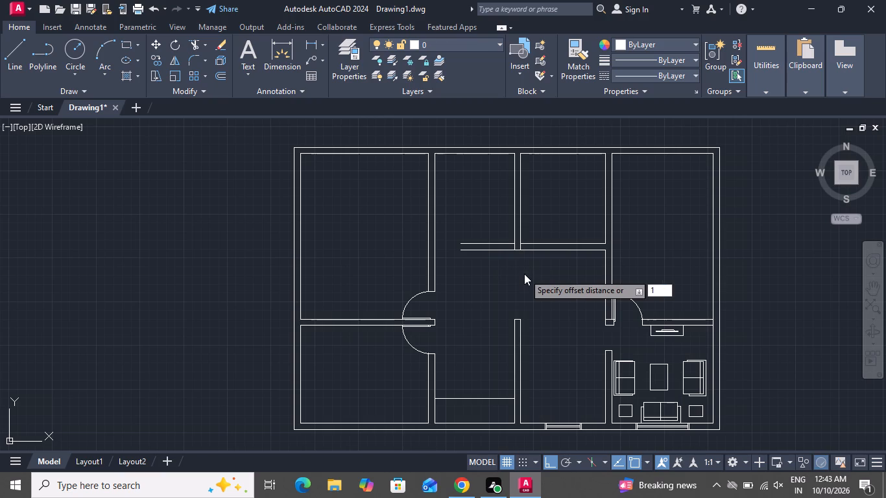
key("0")
key("shift+quotedbl")
key("Return")
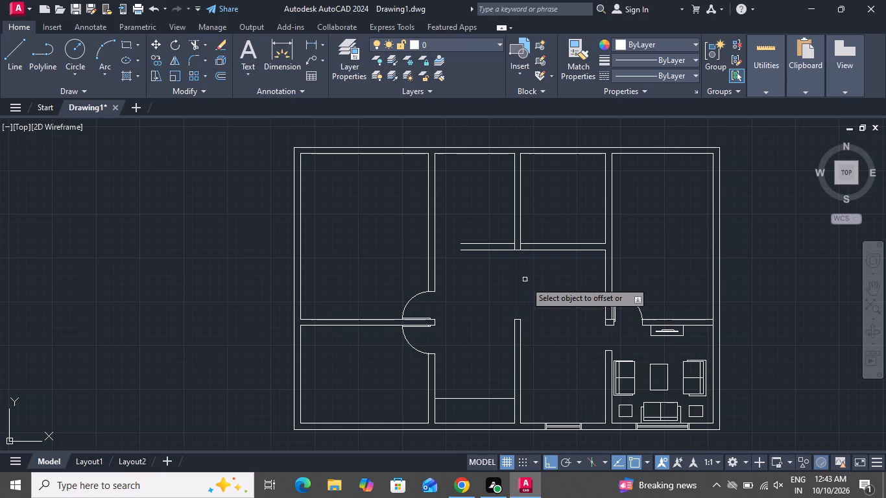
left_click(485, 401)
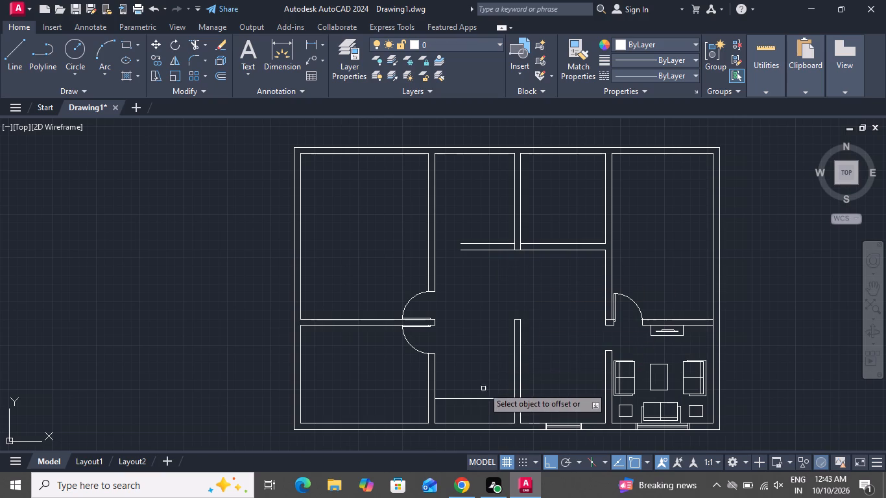
left_click(483, 377)
left_click(485, 399)
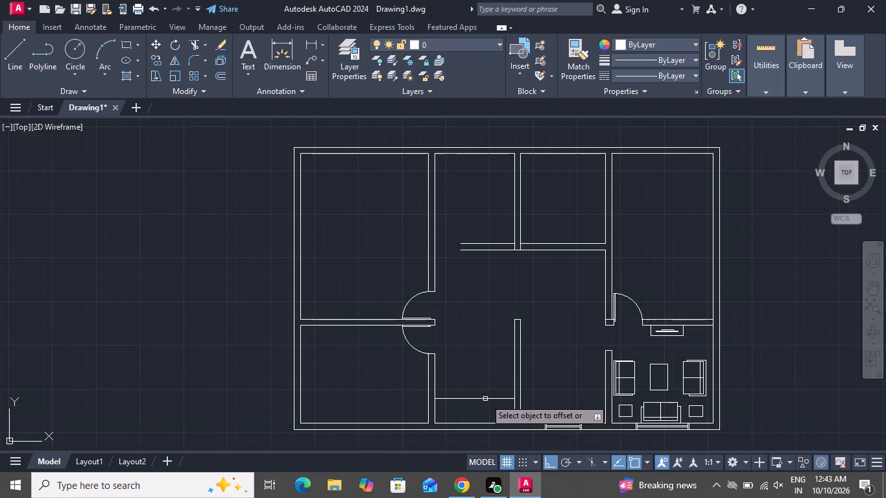
left_click_drag(487, 383, 488, 390)
left_click(488, 392)
left_click(488, 375)
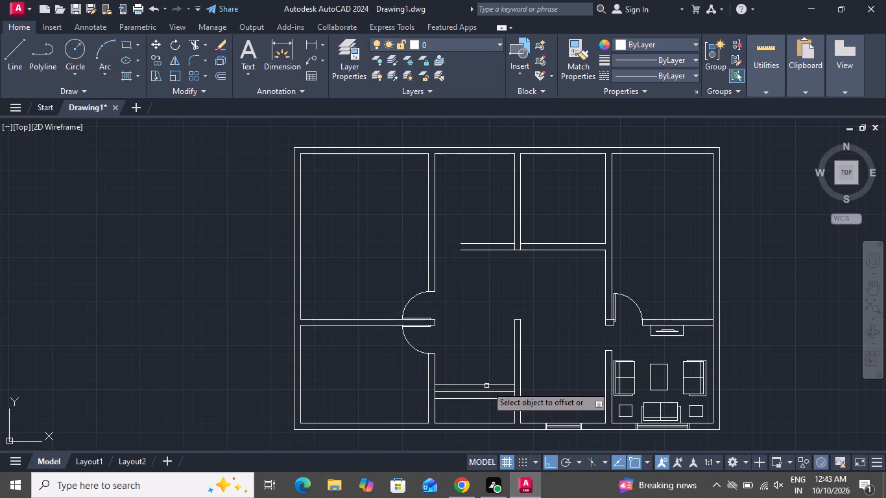
left_click(486, 382)
left_click(486, 360)
left_click(488, 385)
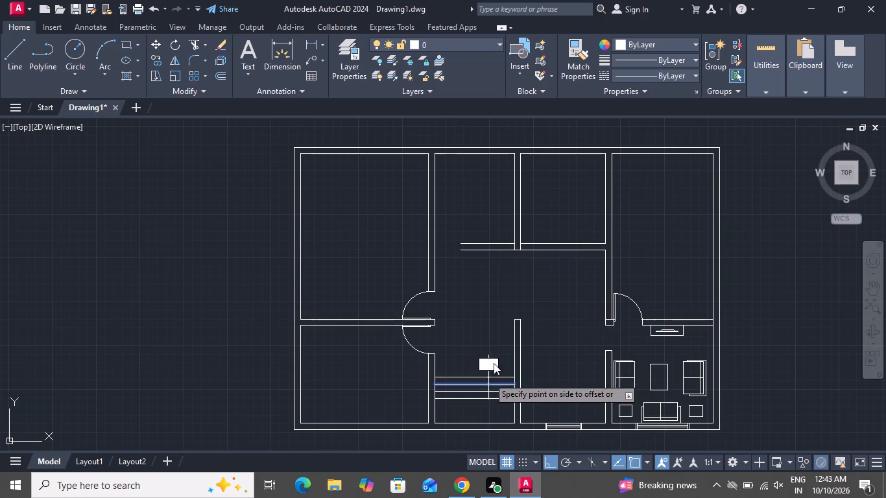
left_click(496, 361)
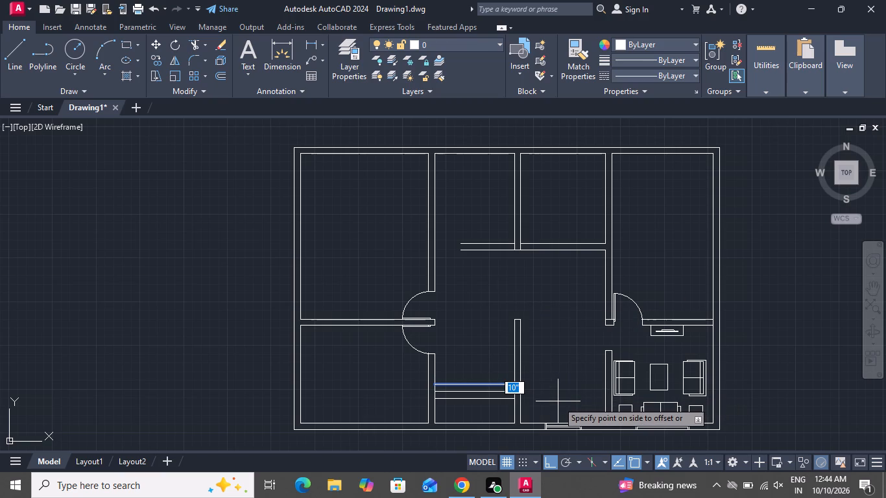
key("ctrl+z")
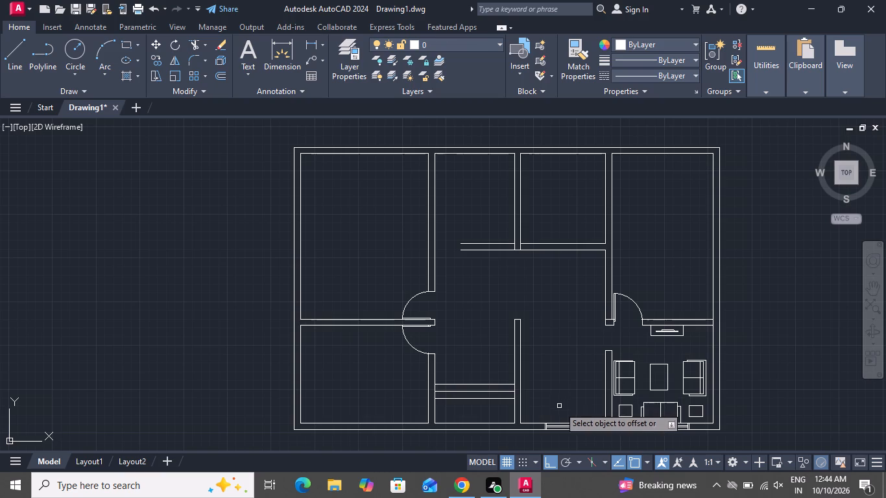
scroll(557, 431, "up", 2)
right_click(565, 340)
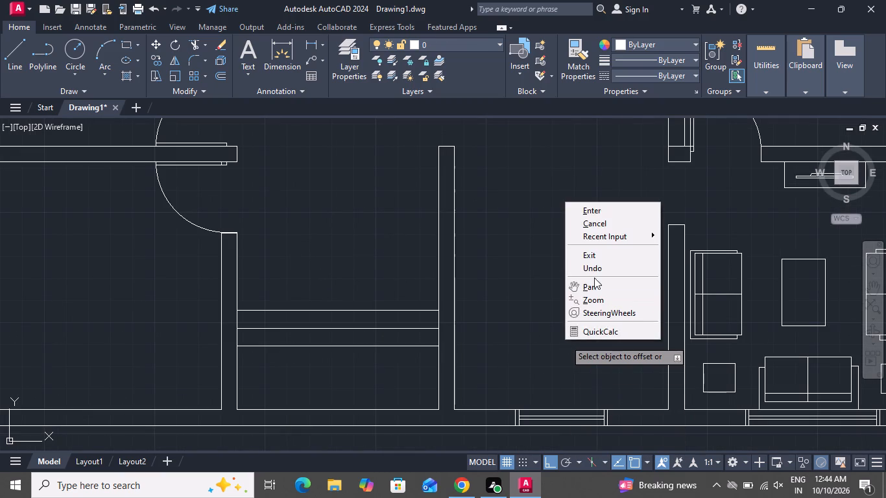
left_click(601, 228)
Offset the bottom wall's inner line 3' upward in the second window's room.
scroll(526, 333, "down", 3)
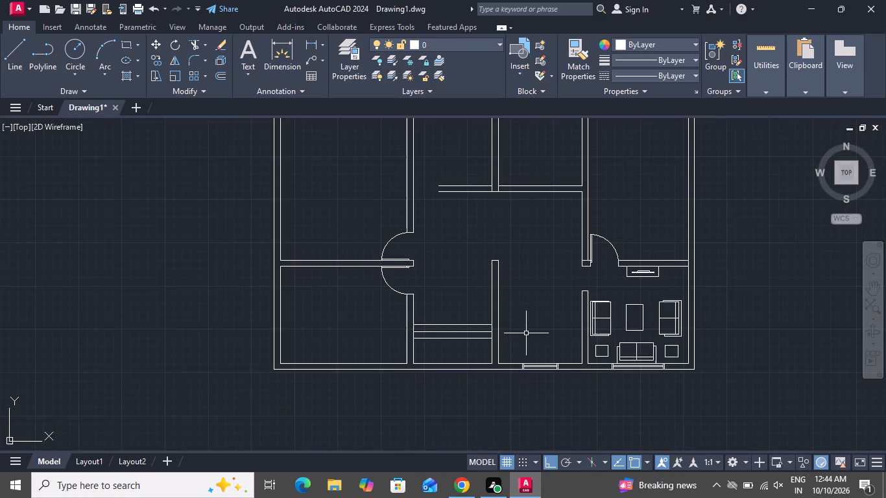
scroll(565, 326, "up", 3)
scroll(566, 326, "down", 1)
type("o")
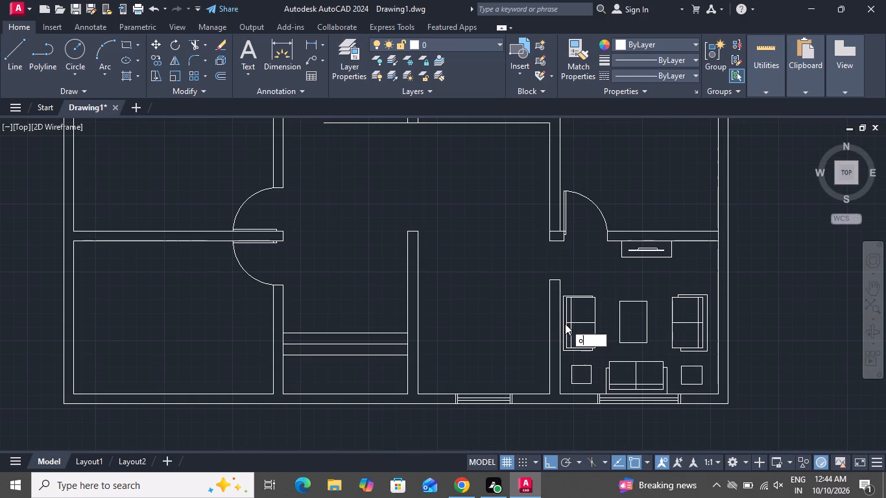
key("space")
key("3")
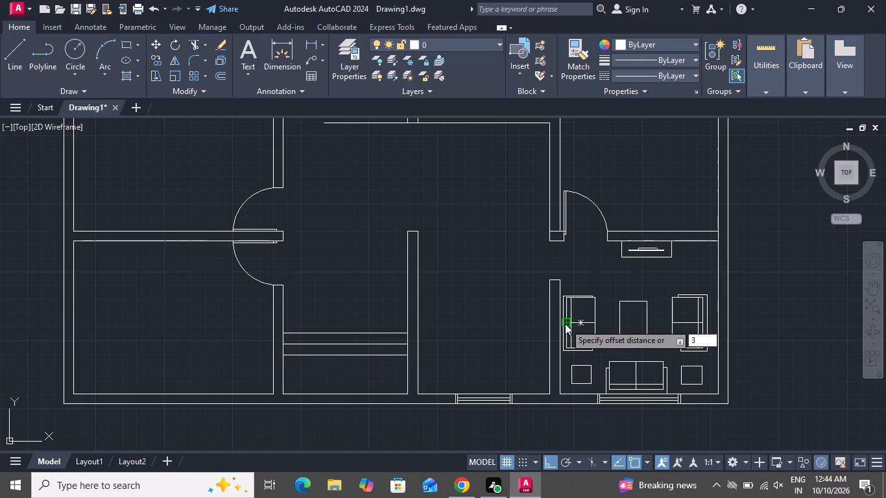
key("apostrophe")
key("Return")
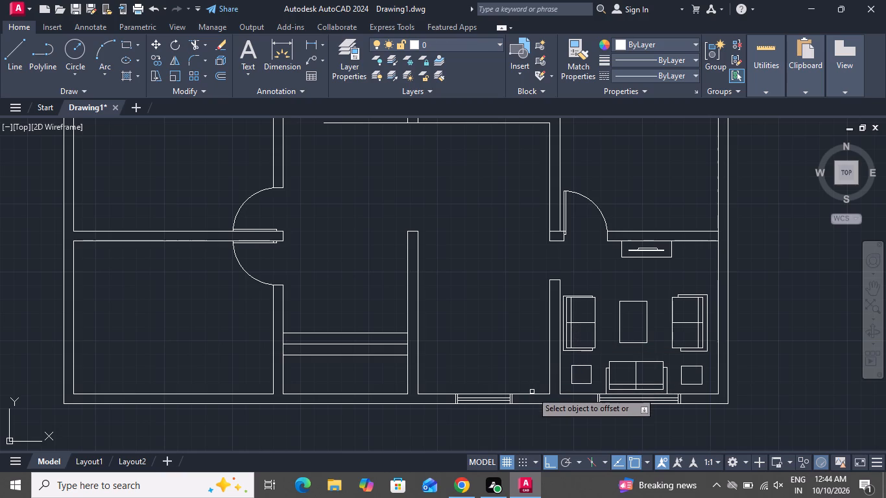
left_click(532, 392)
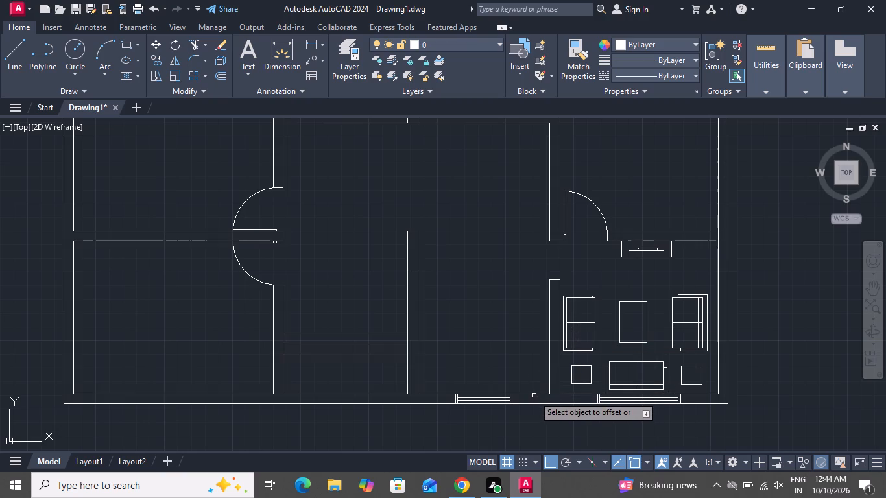
left_click(534, 395)
left_click(534, 364)
right_click(533, 367)
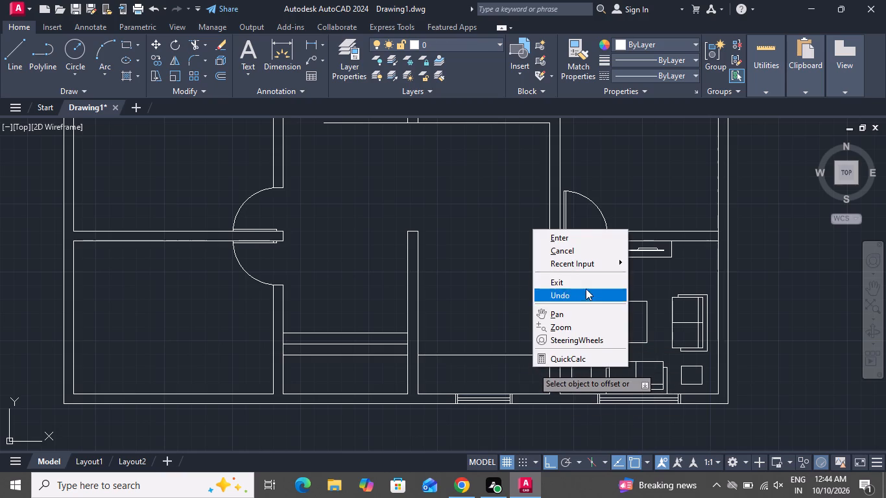
left_click(599, 248)
Offset the 3' line in the second window's room upward five times at 10" spacing as stair treads.
type("o")
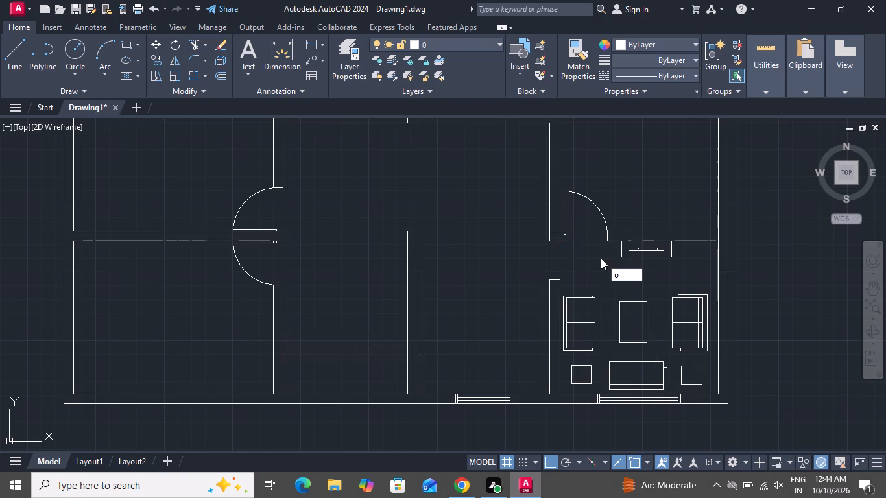
key("space")
key("1")
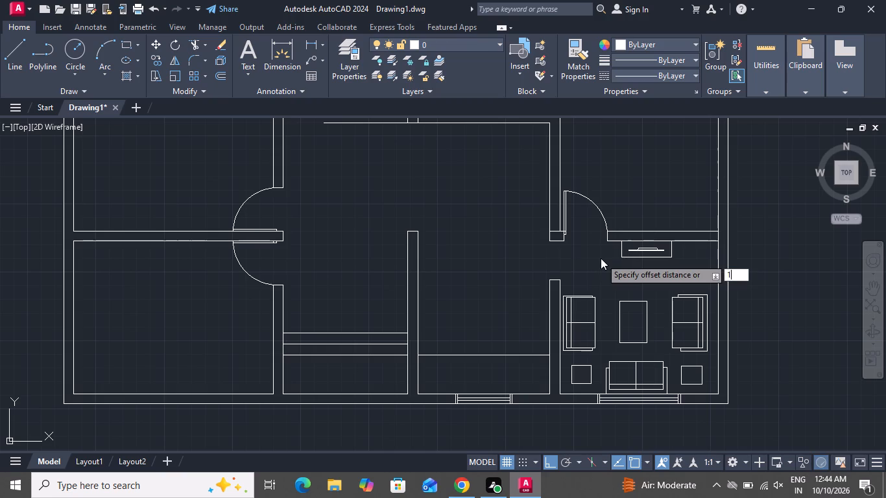
key("0")
key("shift+quotedbl")
key("Return")
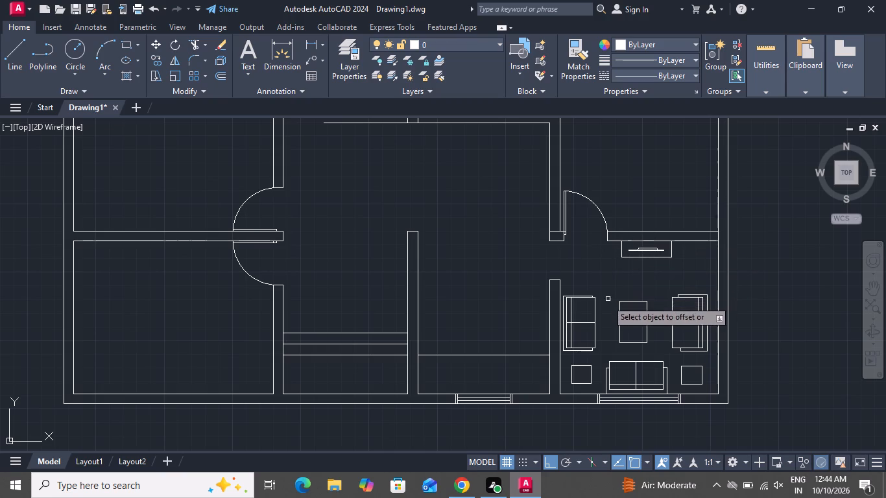
left_click(513, 355)
left_click(515, 328)
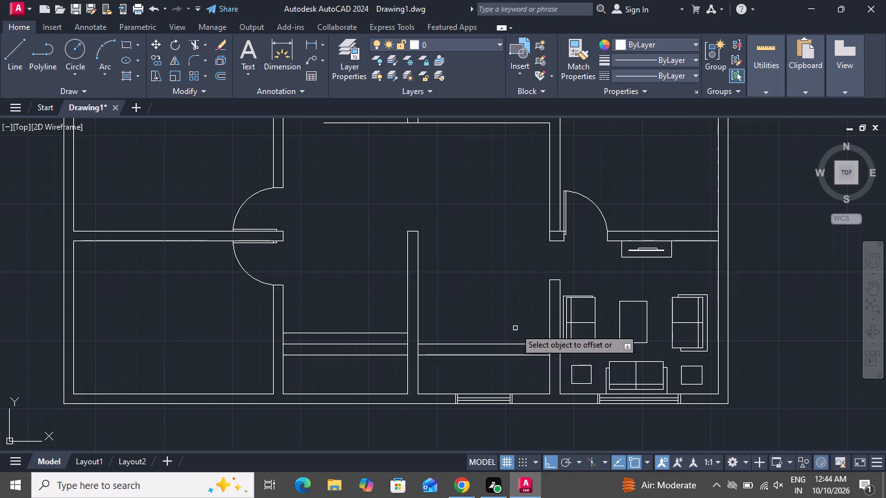
left_click(520, 344)
left_click(521, 317)
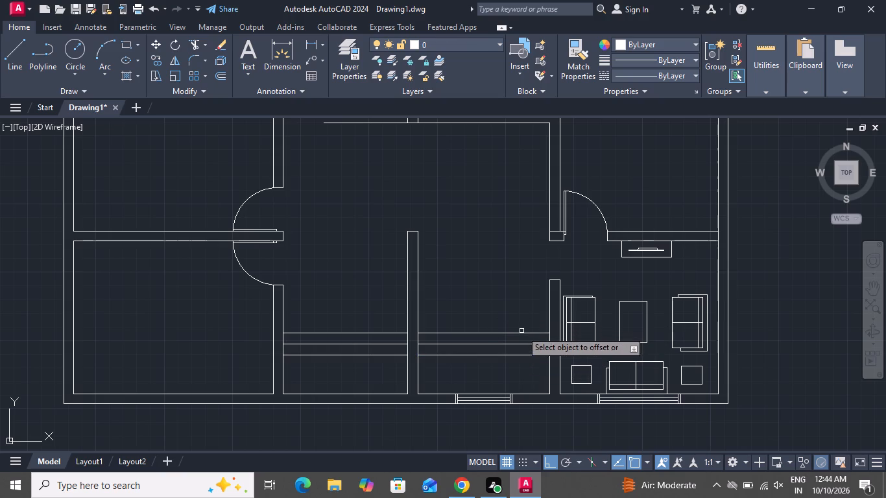
left_click(521, 331)
left_click(528, 333)
left_click(529, 297)
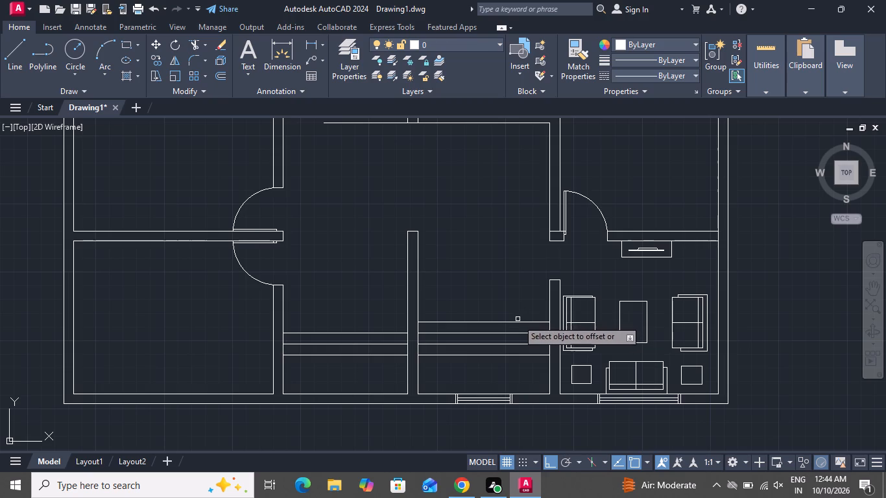
left_click(516, 323)
left_click(512, 305)
left_click(512, 312)
left_click(510, 297)
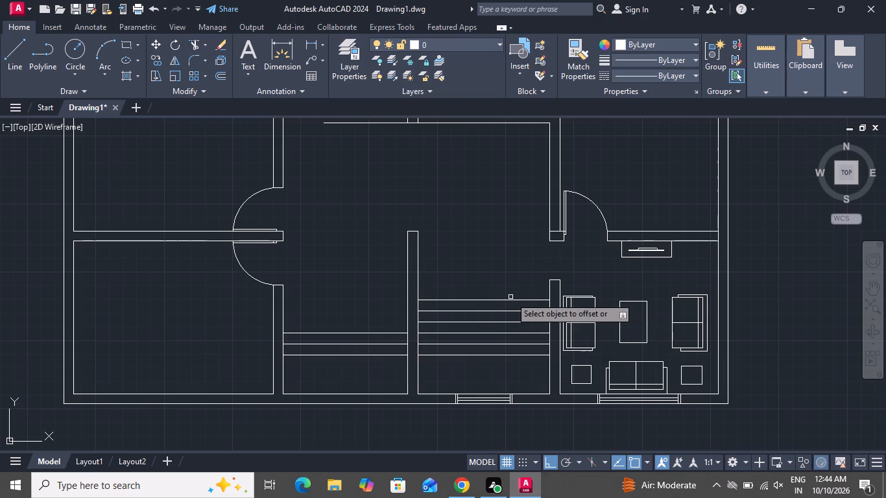
Add five more tread lines above the topmost one in the second window's room, each offset 10" upward.
scroll(511, 297, "up", 1)
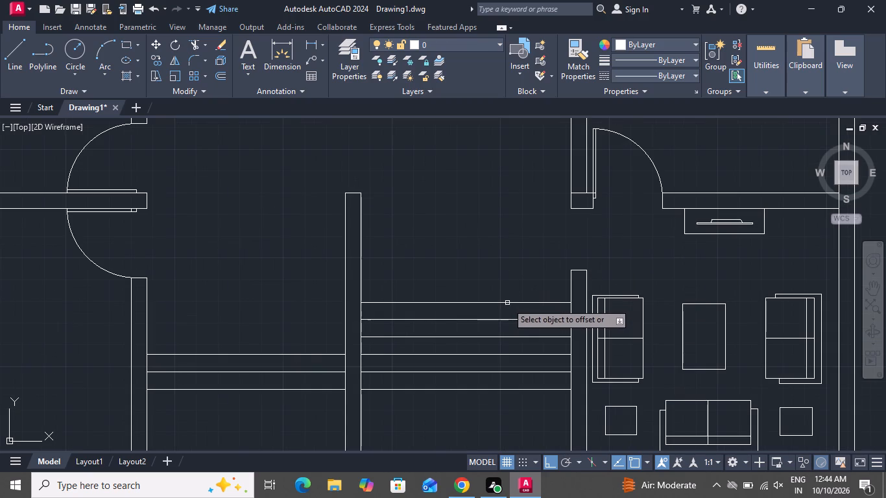
left_click(507, 302)
left_click(507, 285)
left_click(508, 285)
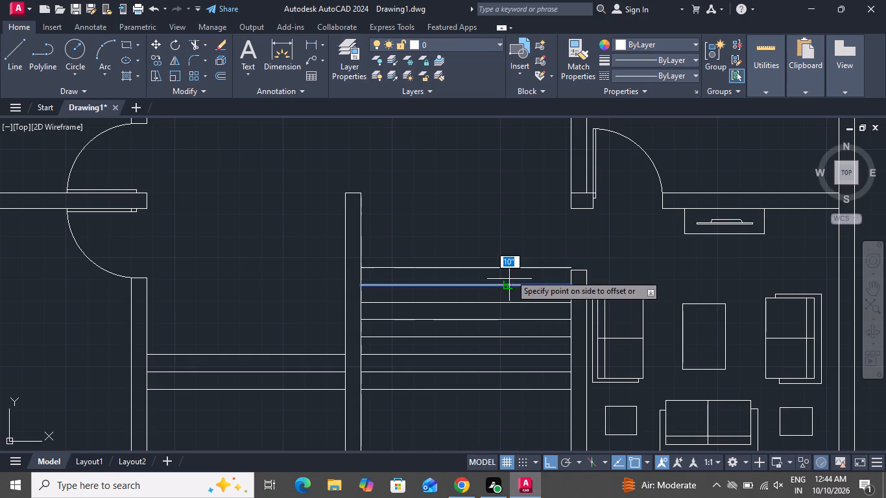
left_click(512, 268)
left_click(513, 268)
left_click(515, 249)
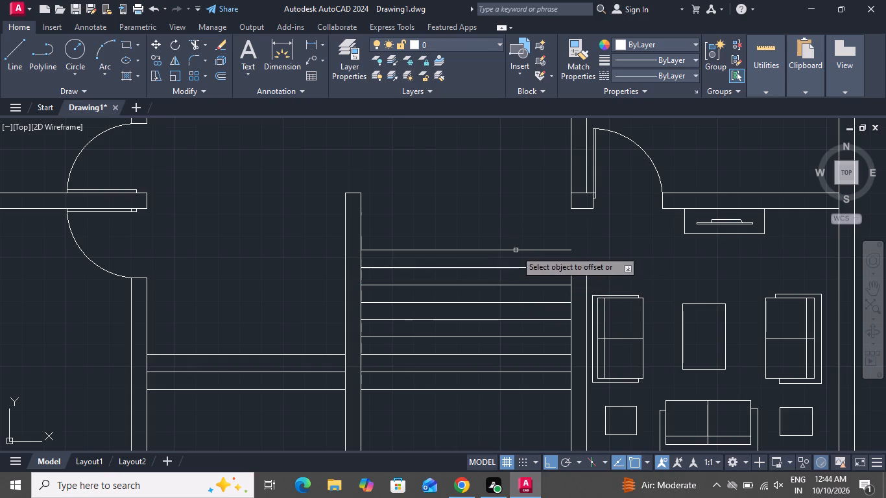
left_click(516, 250)
left_click(515, 226)
left_click(503, 234)
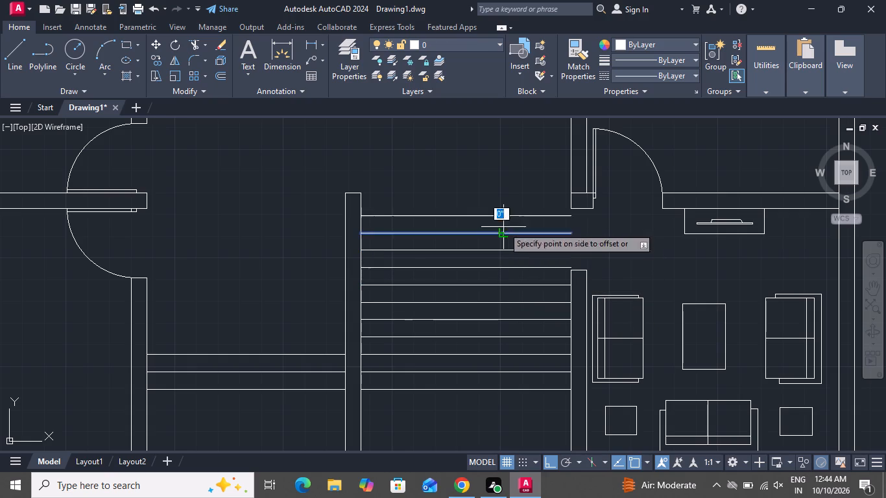
left_click(505, 209)
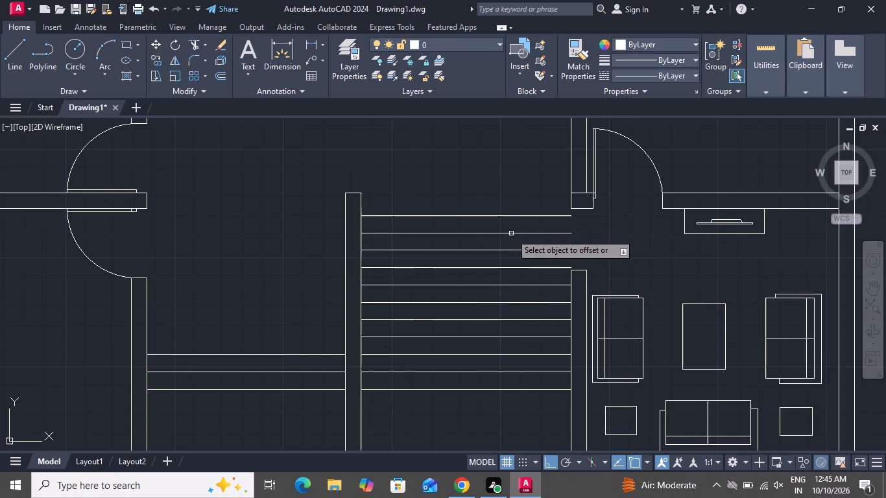
right_click(472, 195)
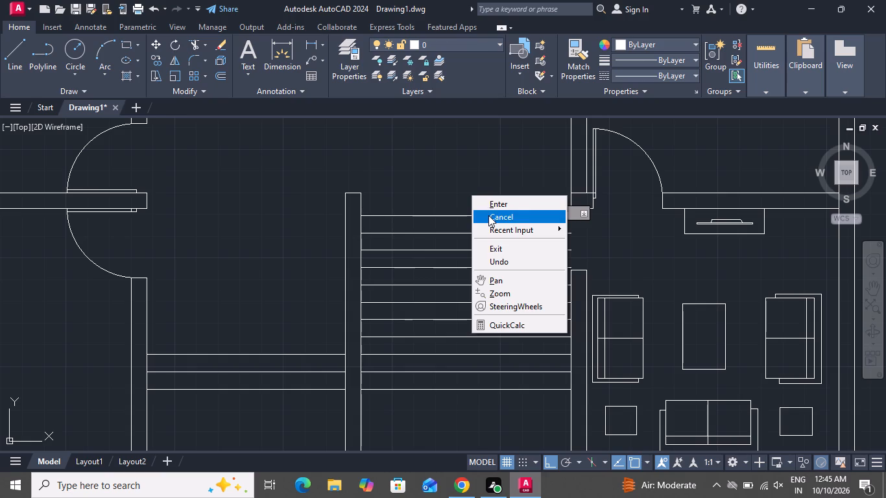
left_click(488, 215)
Draw a vertical centre line 8'-4" long from the lowest tread's midpoint to the topmost tread's midpoint.
left_click(11, 54)
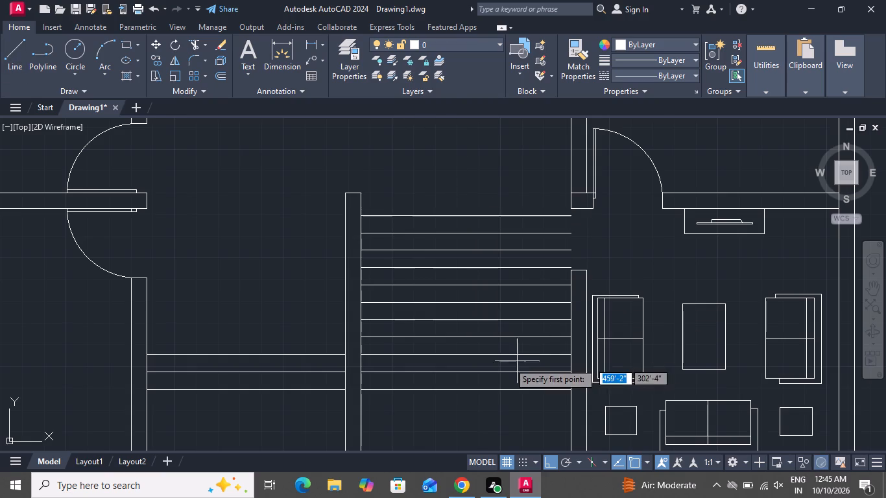
left_click(466, 389)
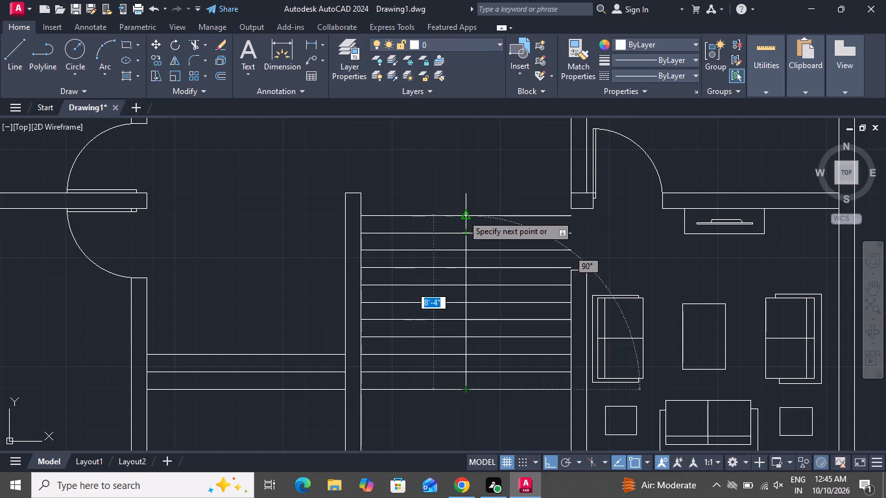
left_click(462, 215)
right_click(462, 215)
left_click(476, 238)
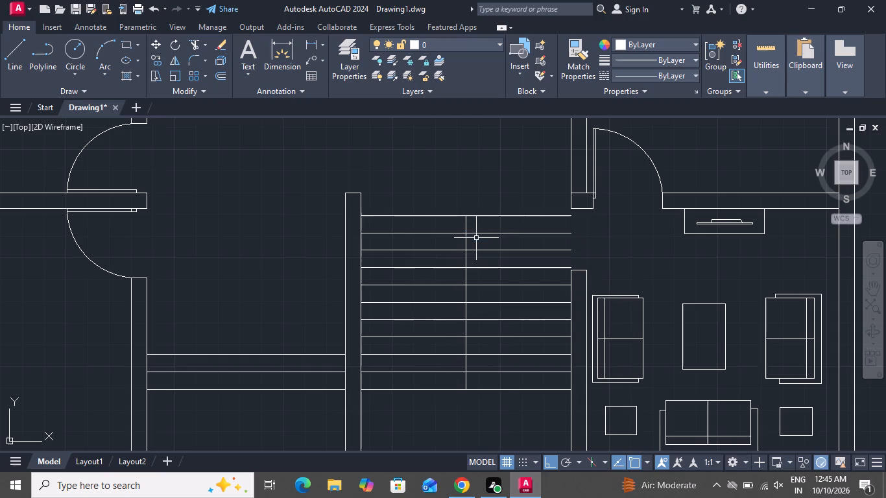
Offset the staircase's vertical centre line 1" to each side.
type("o 1")
key("shift+quotedbl")
key("Return")
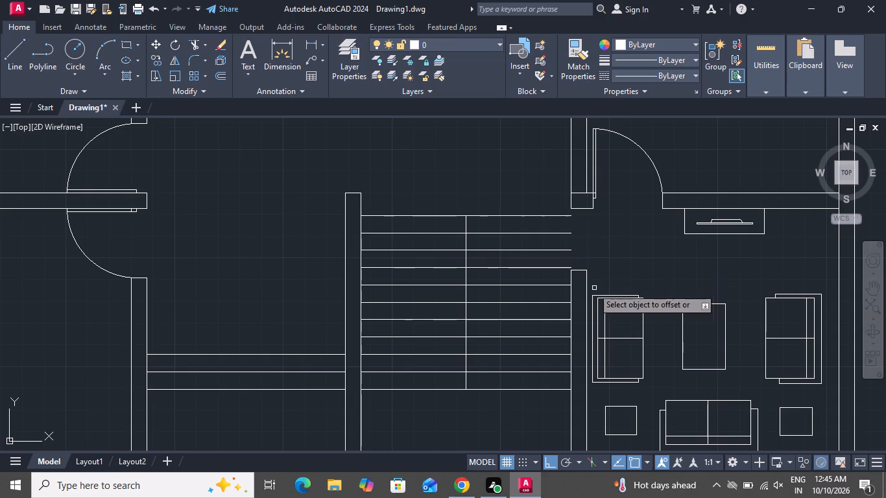
left_click(464, 292)
left_click(491, 295)
scroll(451, 297, "up", 2)
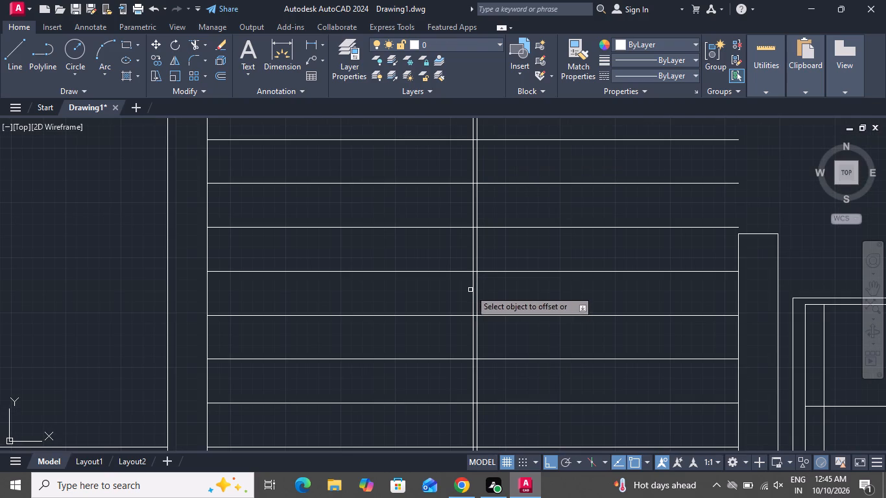
left_click(473, 288)
left_click(449, 295)
right_click(532, 302)
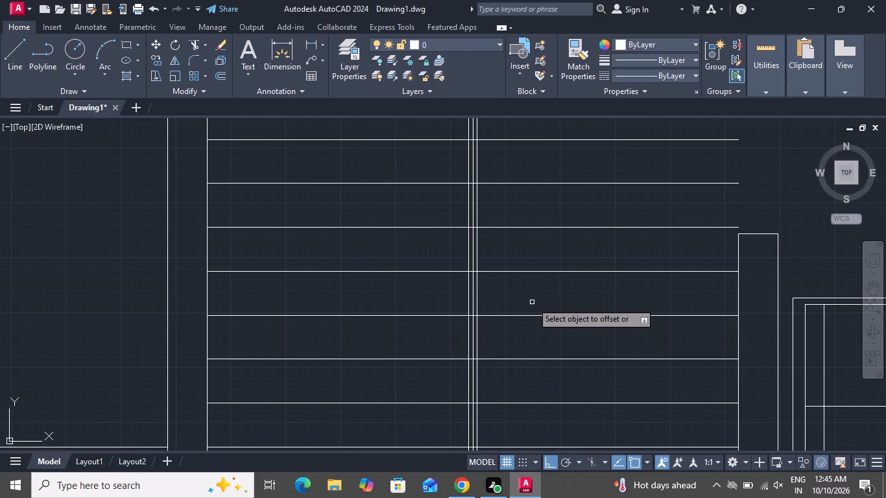
left_click(539, 322)
Delete the original centre line between its two 1" offsets.
scroll(477, 317, "down", 1)
scroll(476, 317, "up", 1)
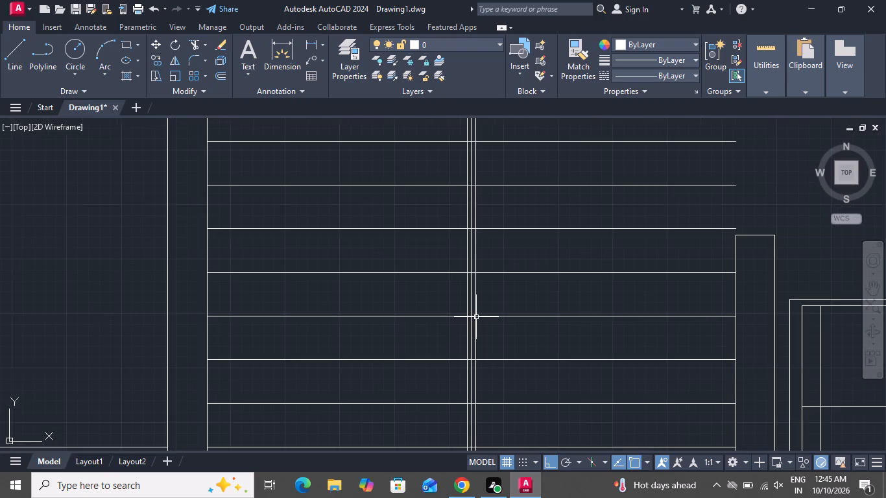
scroll(474, 313, "down", 1)
scroll(474, 313, "up", 2)
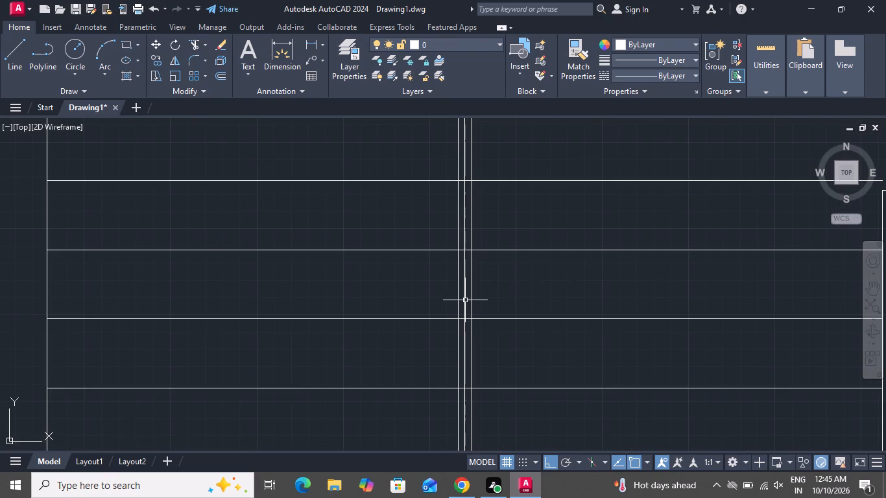
left_click(465, 300)
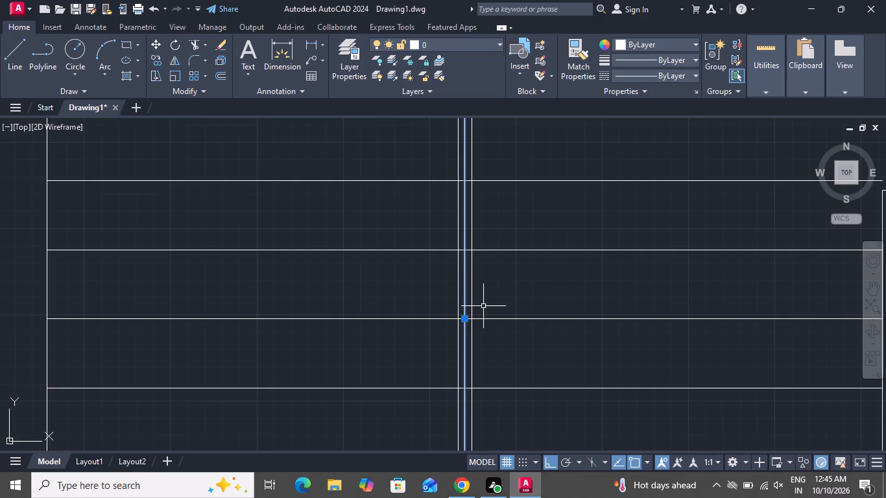
key("Delete")
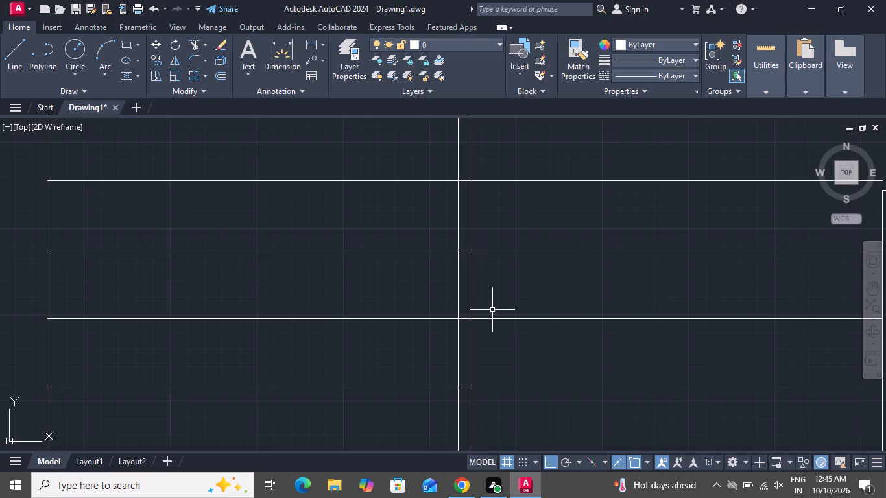
Trim away the tread segments lying between the two vertical divider lines using a fence through the gap.
scroll(459, 219, "down", 2)
scroll(459, 226, "up", 1)
scroll(470, 233, "down", 1)
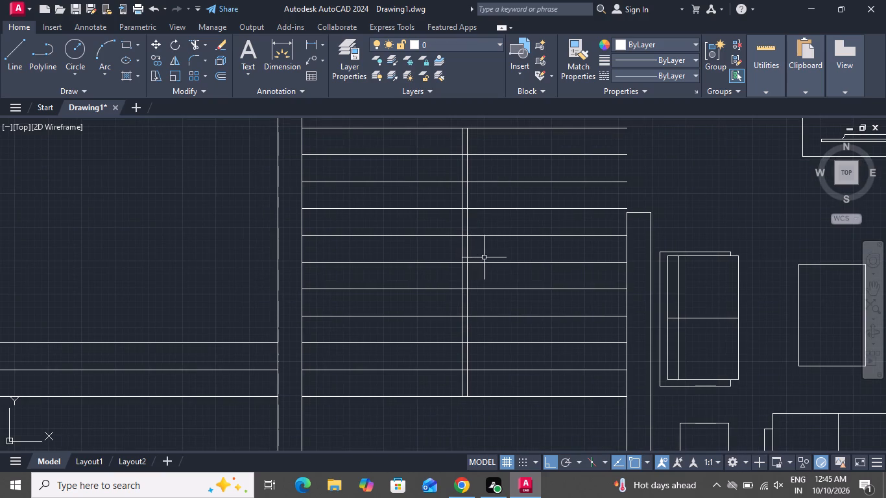
scroll(494, 271, "up", 1)
scroll(507, 294, "down", 1)
scroll(540, 343, "up", 1)
scroll(509, 319, "down", 1)
scroll(509, 322, "up", 1)
scroll(509, 324, "down", 1)
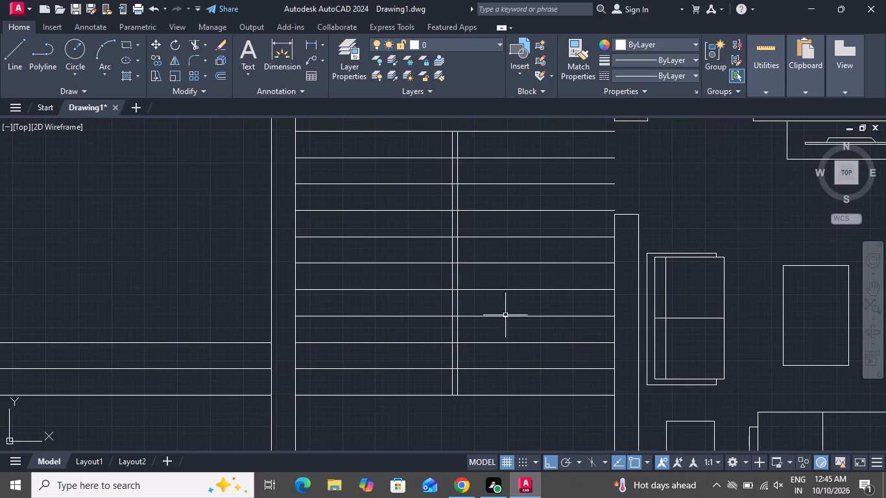
left_click(195, 36)
left_click(189, 41)
scroll(439, 133, "up", 2)
scroll(475, 172, "up", 1)
scroll(475, 172, "down", 1)
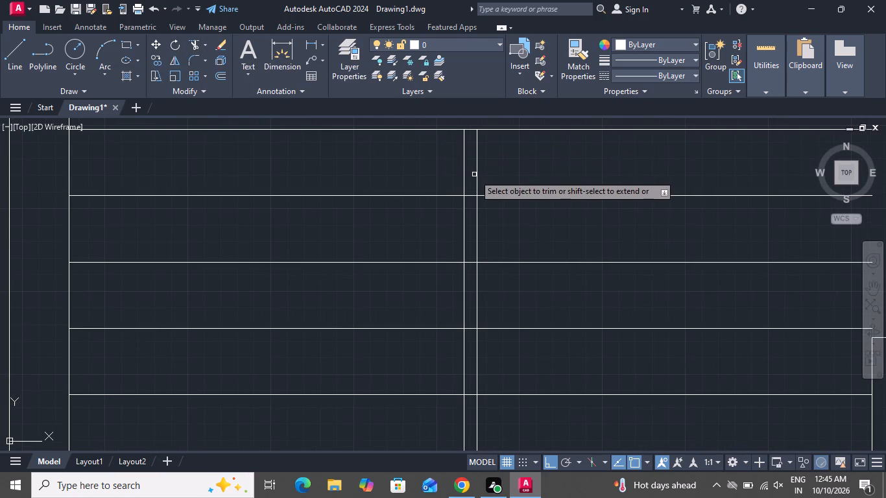
scroll(469, 182, "up", 4)
left_click(469, 184)
scroll(472, 241, "down", 1)
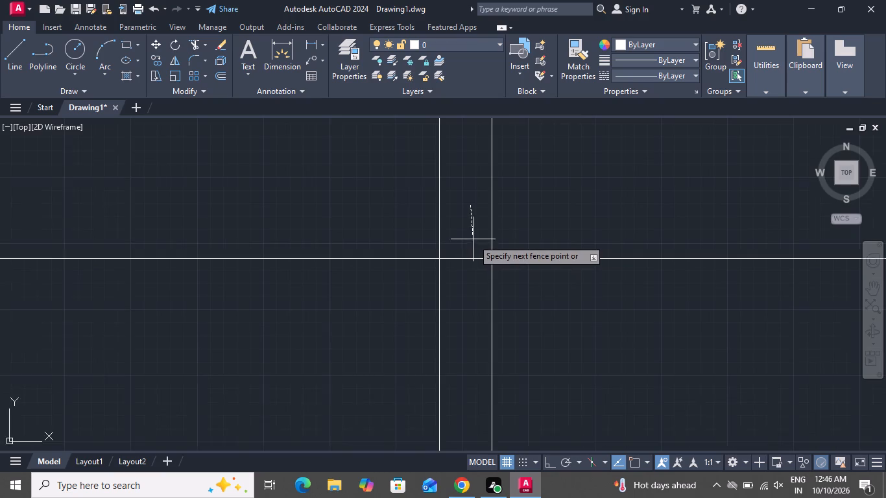
scroll(473, 239, "down", 1)
scroll(473, 239, "up", 1)
scroll(473, 239, "down", 1)
scroll(473, 237, "up", 1)
scroll(473, 237, "down", 3)
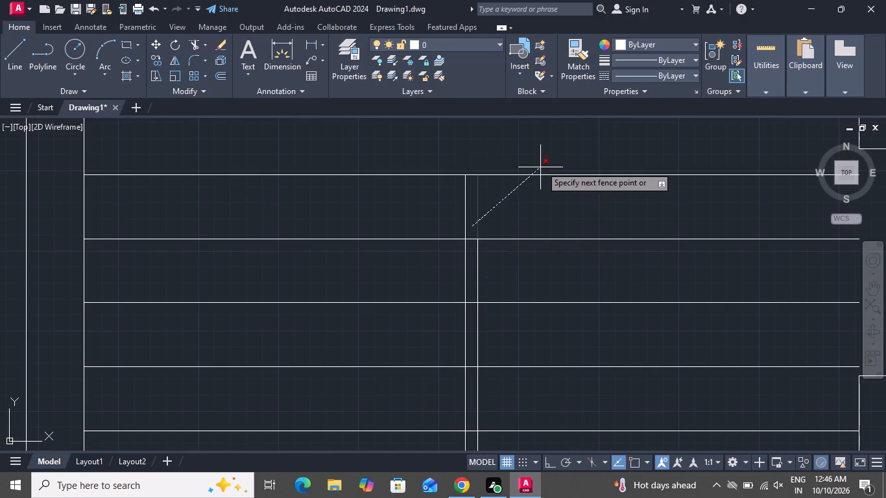
scroll(544, 167, "up", 1)
scroll(545, 171, "down", 3)
scroll(561, 186, "up", 1)
scroll(561, 189, "down", 2)
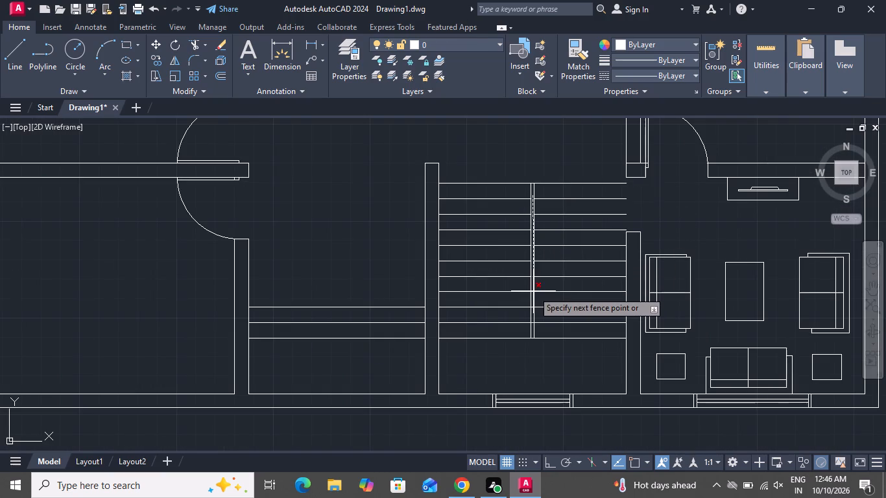
scroll(533, 292, "up", 3)
scroll(530, 292, "down", 1)
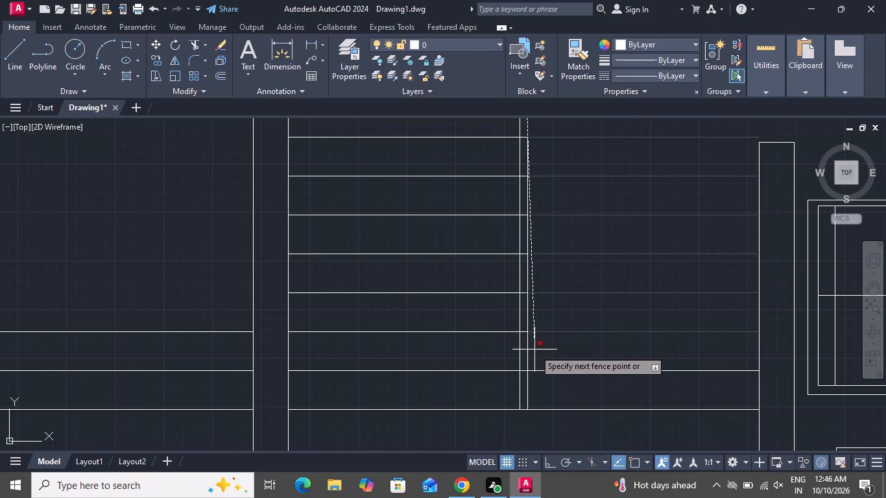
scroll(523, 356, "up", 2)
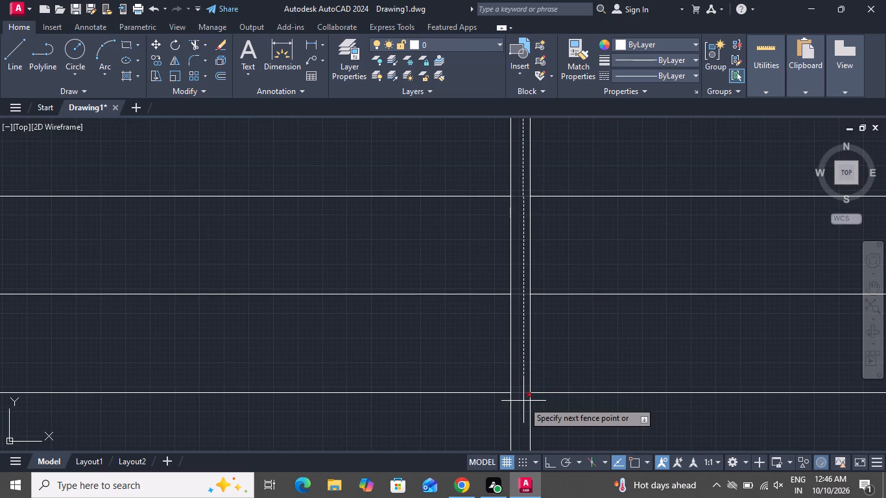
left_click(523, 401)
scroll(529, 390, "down", 3)
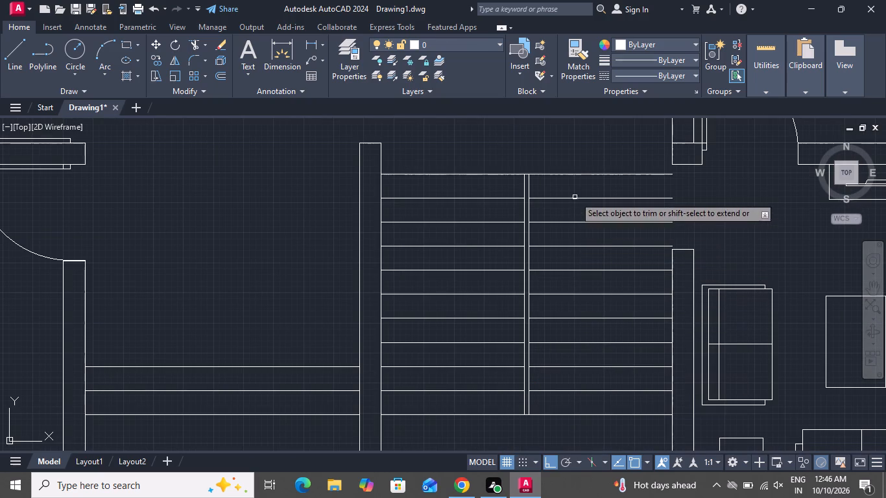
Trim off the four uppermost treads to the right of the divider, leaving the left flight's treads intact.
left_click_drag(582, 161, 589, 178)
left_click(603, 246)
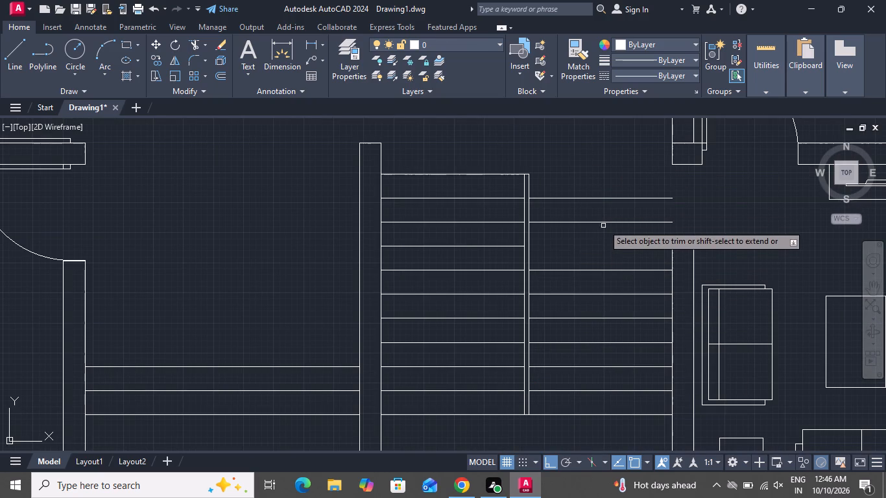
left_click(603, 223)
left_click(598, 198)
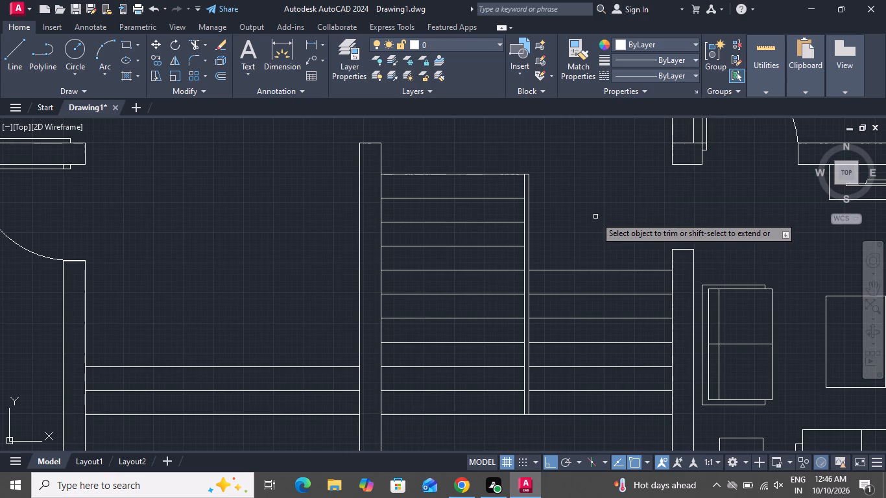
right_click(595, 217)
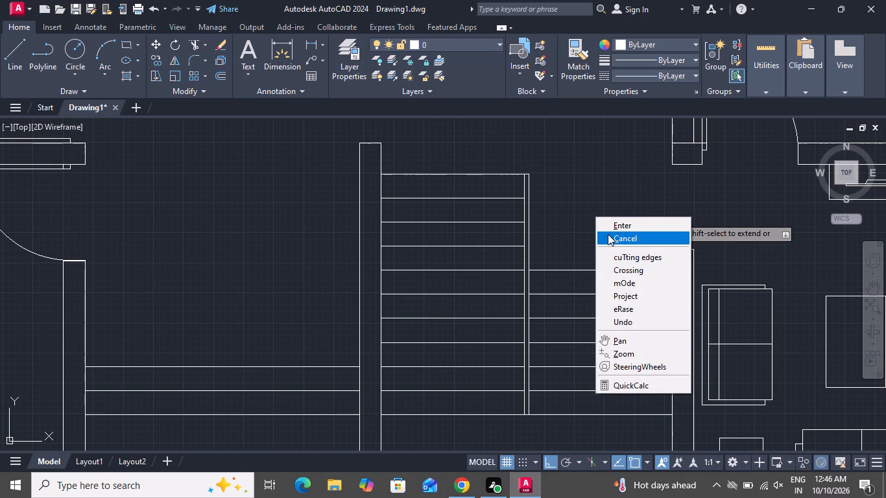
left_click(608, 234)
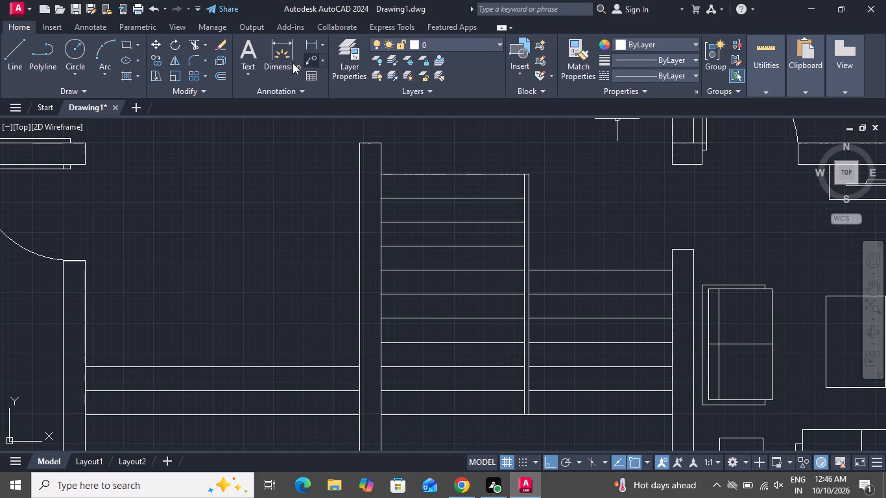
Draw a U-shaped direction line from above the right flight down to the landing, about 5'-2" across, and up to the left flight's top tread.
left_click(24, 40)
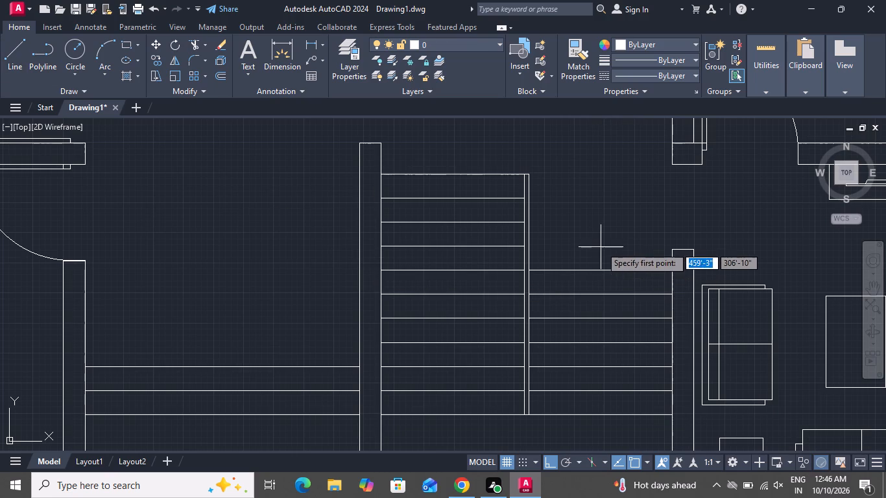
left_click(598, 249)
scroll(610, 355, "down", 2)
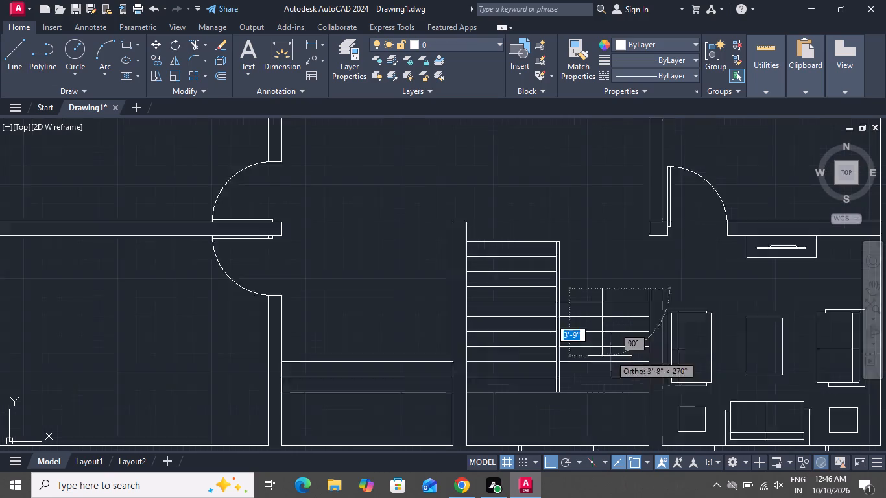
scroll(610, 360, "down", 1)
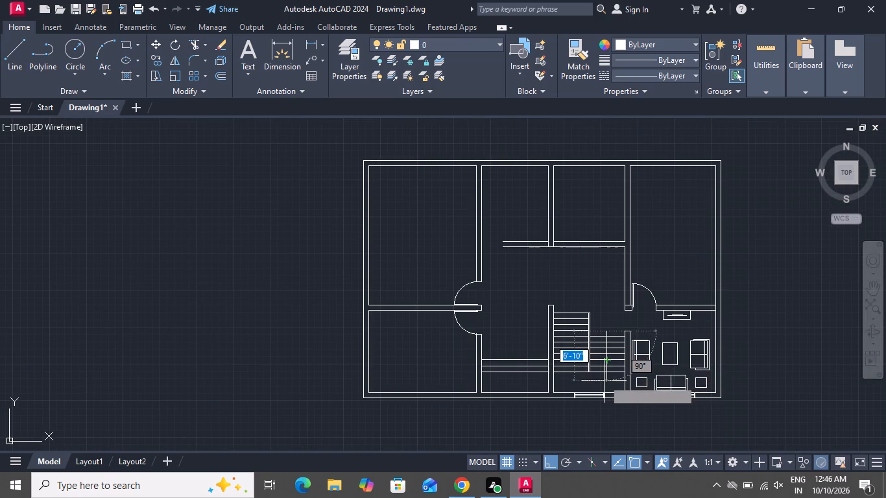
left_click(606, 384)
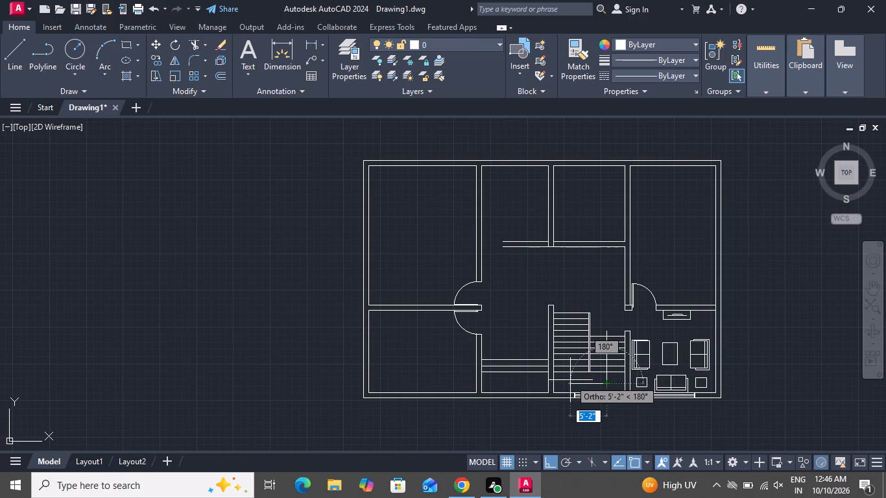
left_click(570, 380)
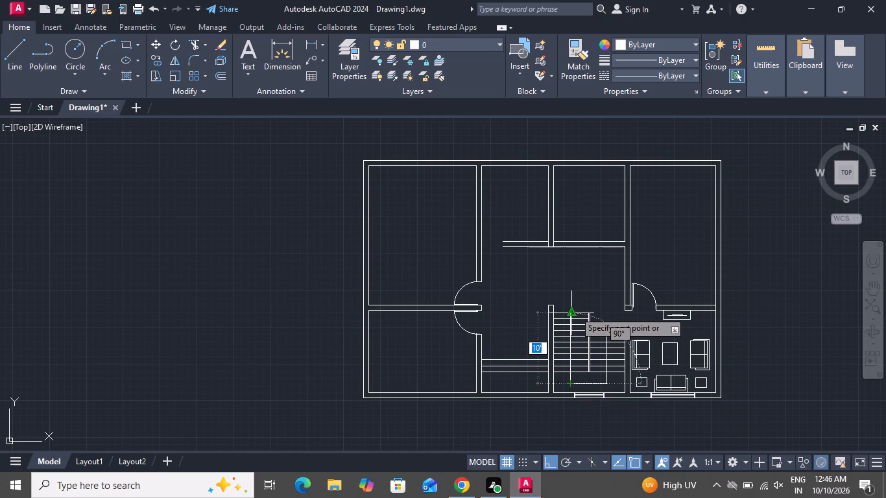
scroll(575, 311, "up", 4)
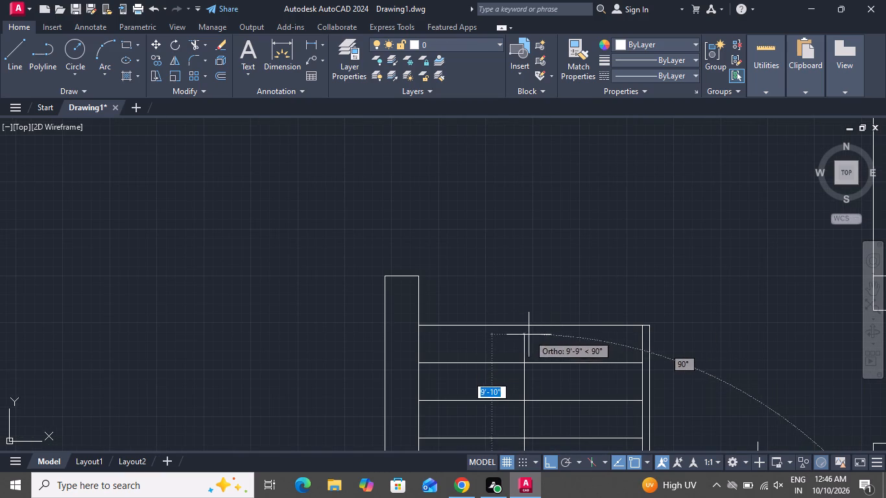
left_click(526, 325)
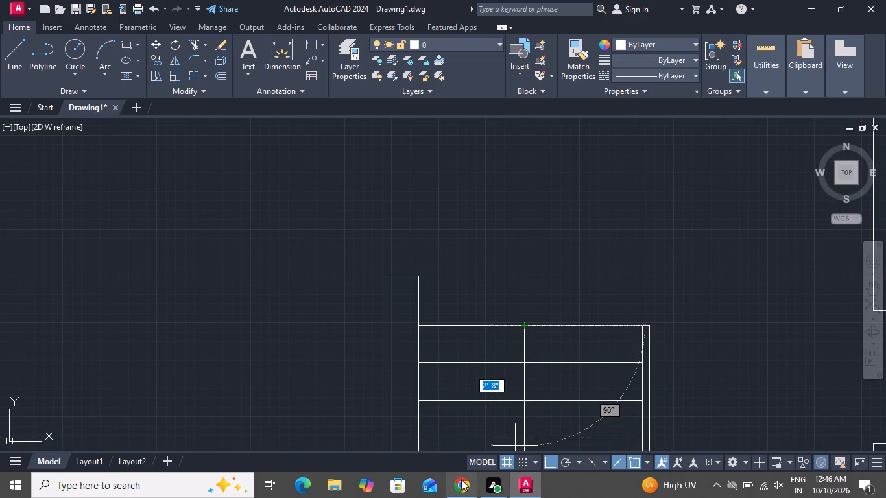
With Ortho off, add a short diagonal arrowhead stroke down-left from the direction line's end at the left flight's top tread.
left_click(547, 462)
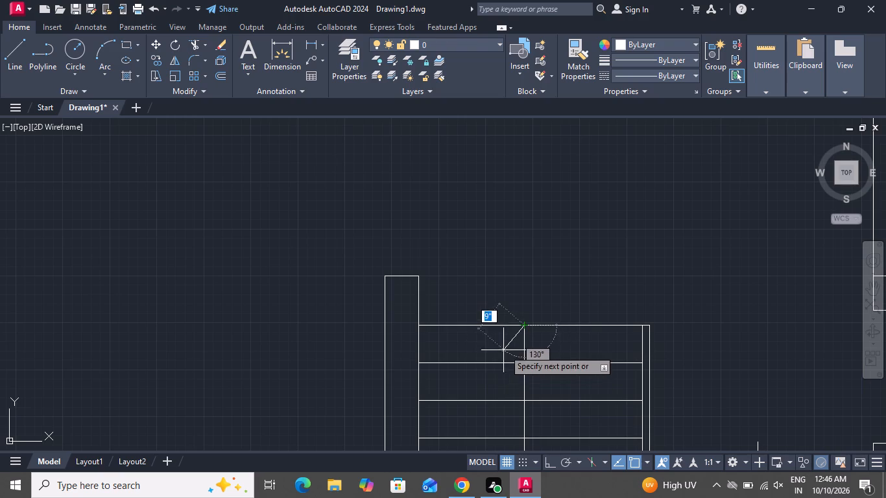
left_click(510, 344)
right_click(514, 340)
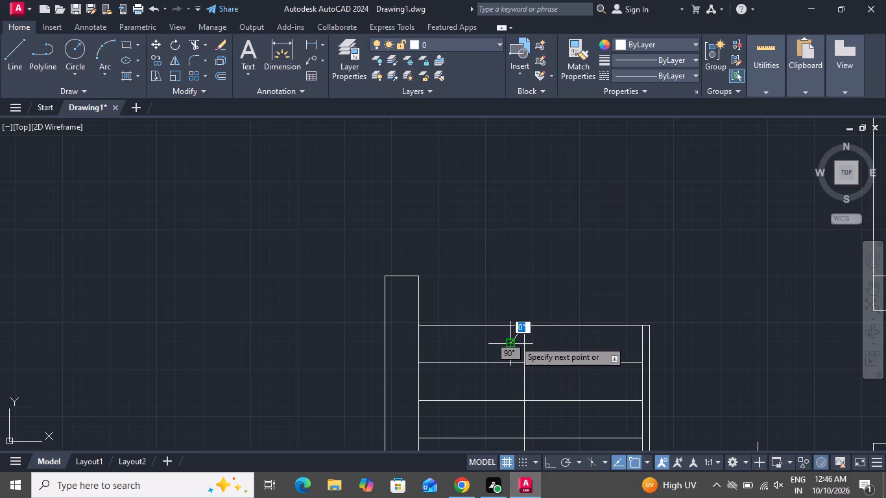
left_click(542, 200)
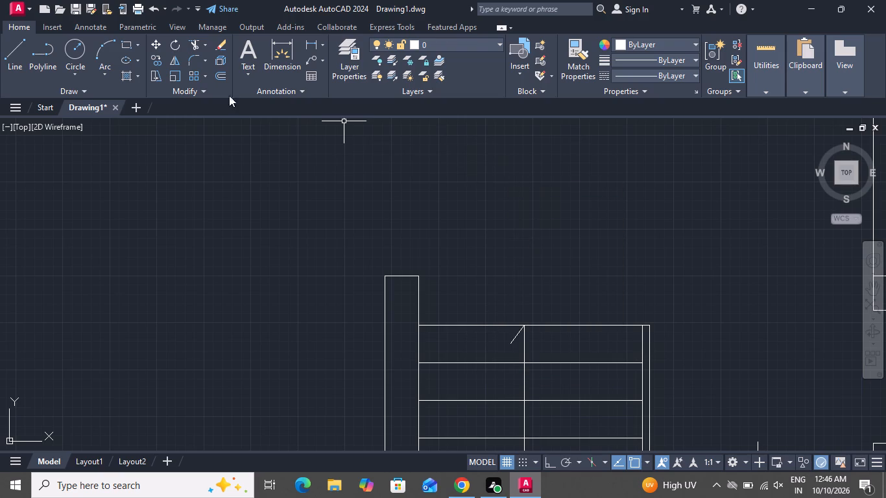
Add the matching short diagonal arrowhead stroke down-right from the direction line's end at the left flight's top tread.
left_click(14, 49)
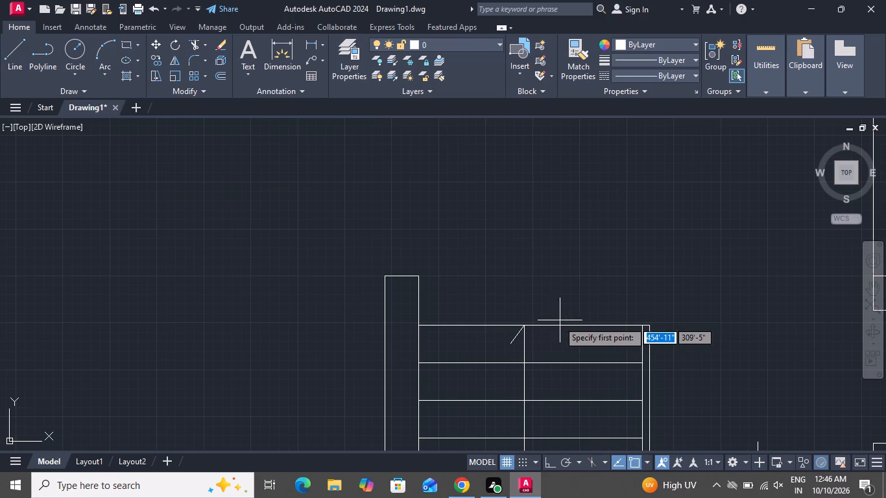
left_click(525, 327)
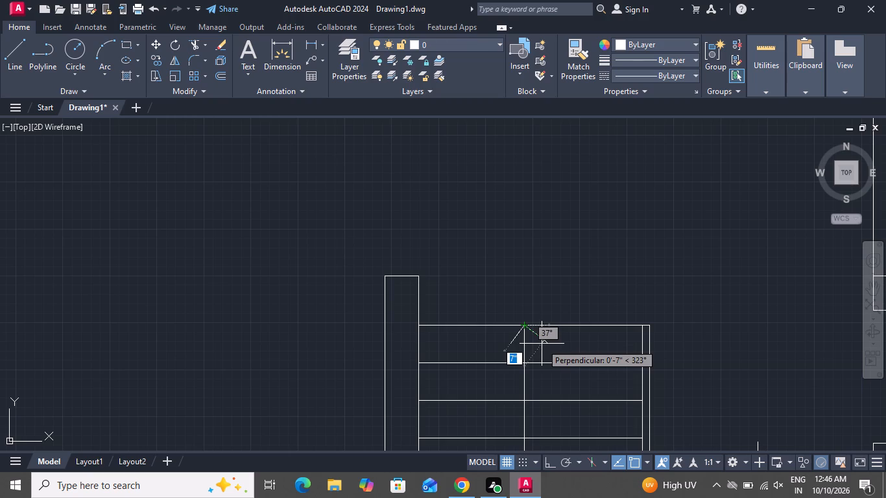
left_click(545, 349)
right_click(542, 349)
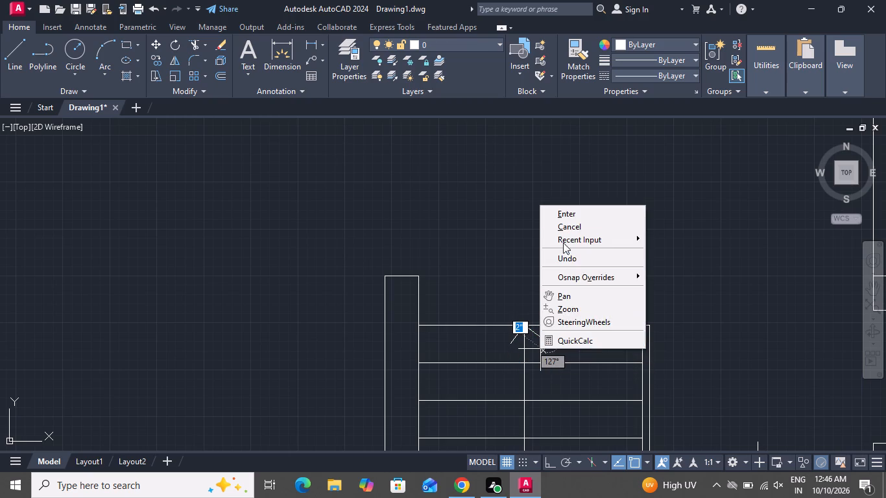
left_click(566, 230)
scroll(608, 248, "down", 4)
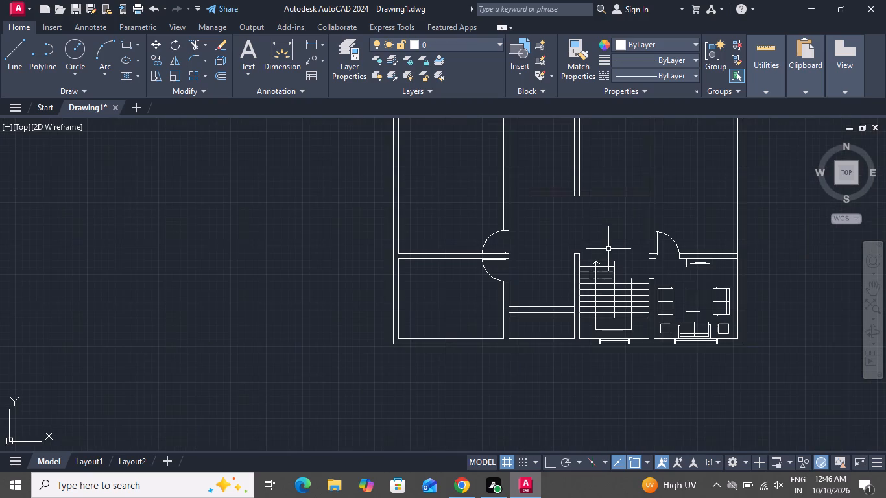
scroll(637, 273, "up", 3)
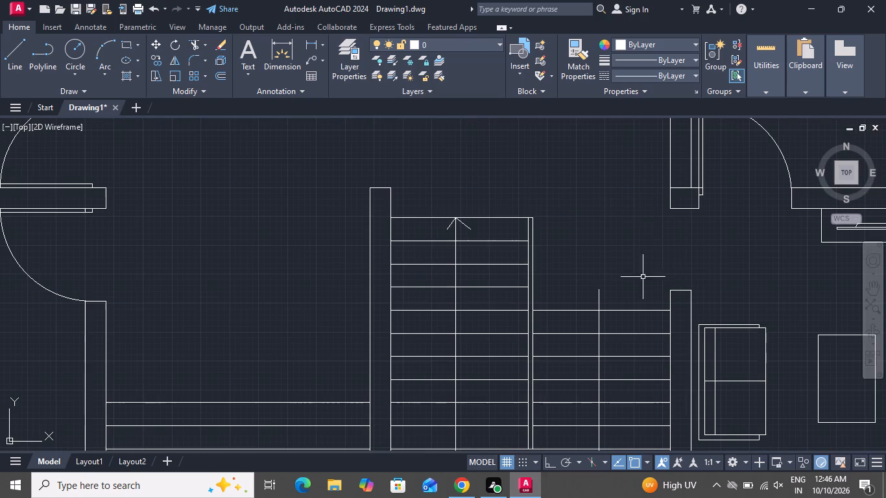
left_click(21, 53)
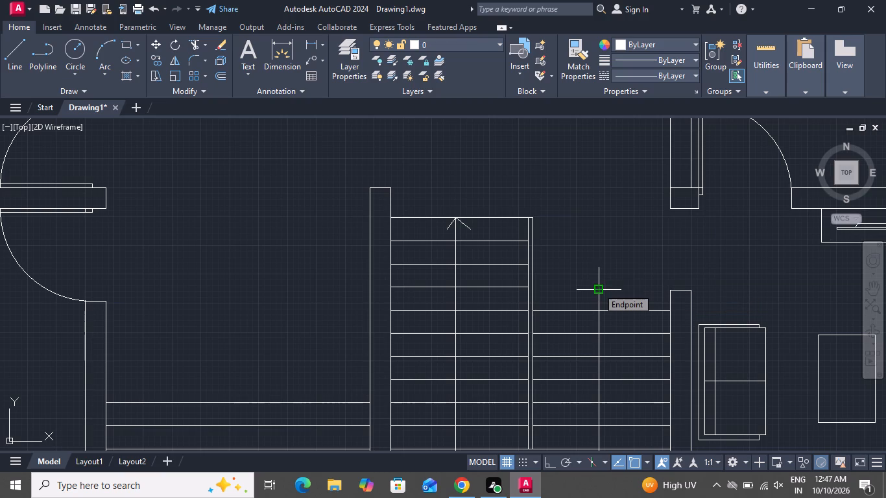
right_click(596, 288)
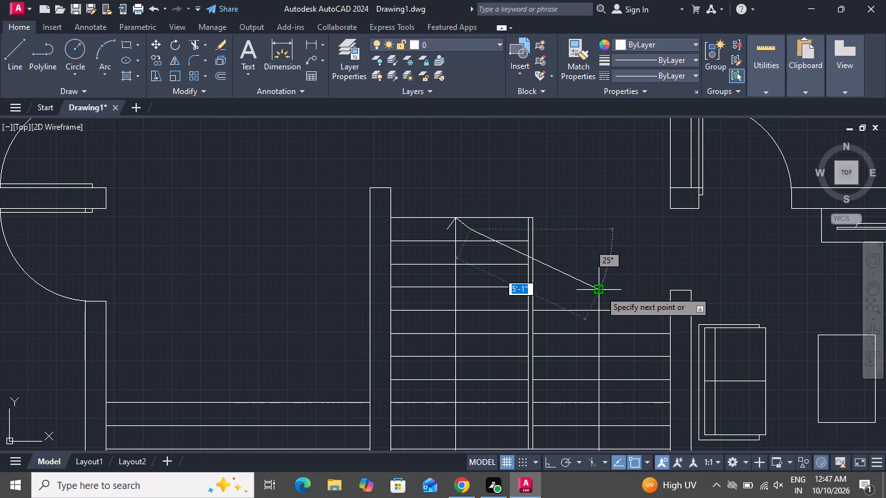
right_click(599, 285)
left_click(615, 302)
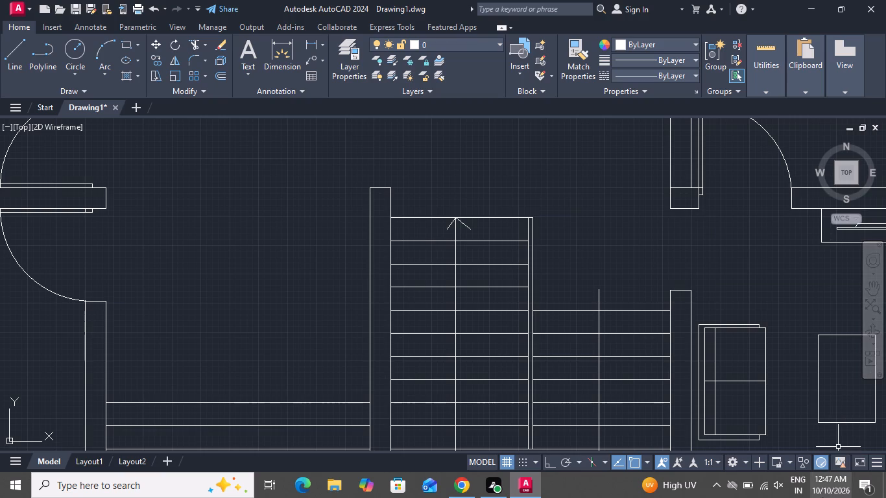
Delete the three leftover horizontal tread lines crossing the room immediately left of the staircase.
scroll(666, 429, "down", 1)
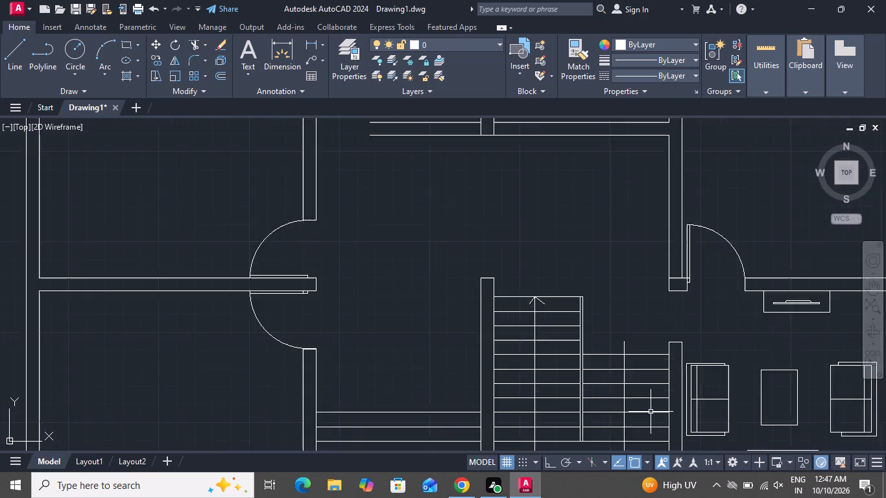
scroll(648, 408, "down", 2)
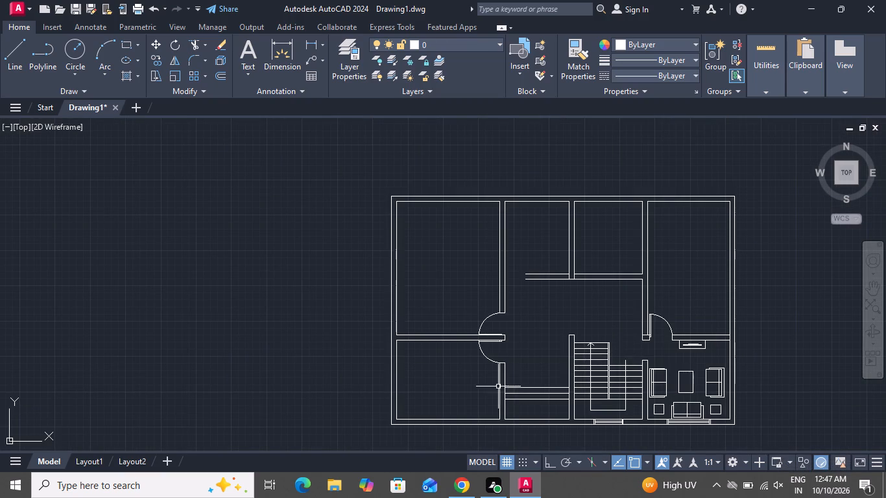
scroll(545, 384, "up", 3)
scroll(563, 372, "down", 2)
left_click(564, 364)
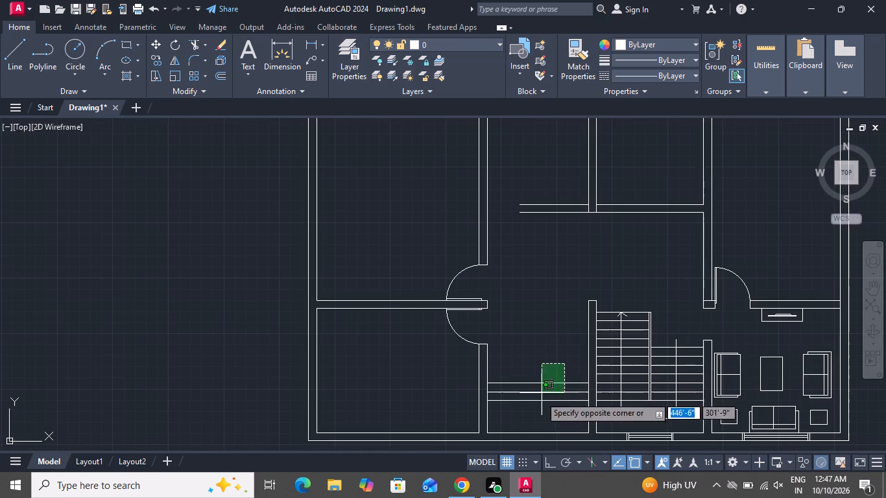
left_click(533, 407)
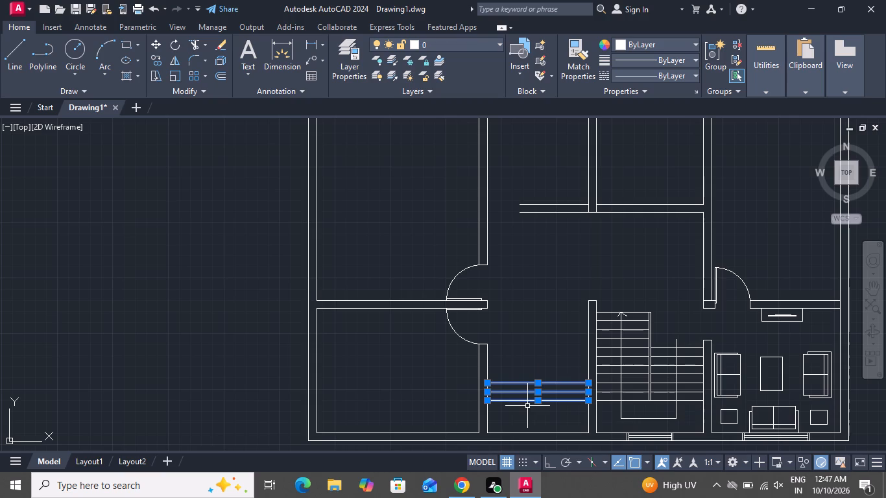
key("Delete")
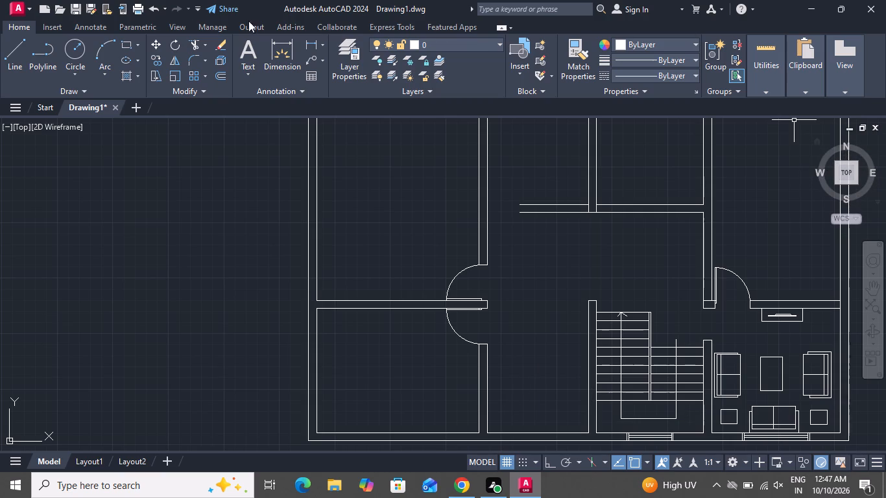
Draw a 9" vertical line across the bottom exterior wall at the midpoint of the room left of the staircase.
left_click(5, 54)
scroll(387, 235, "down", 2)
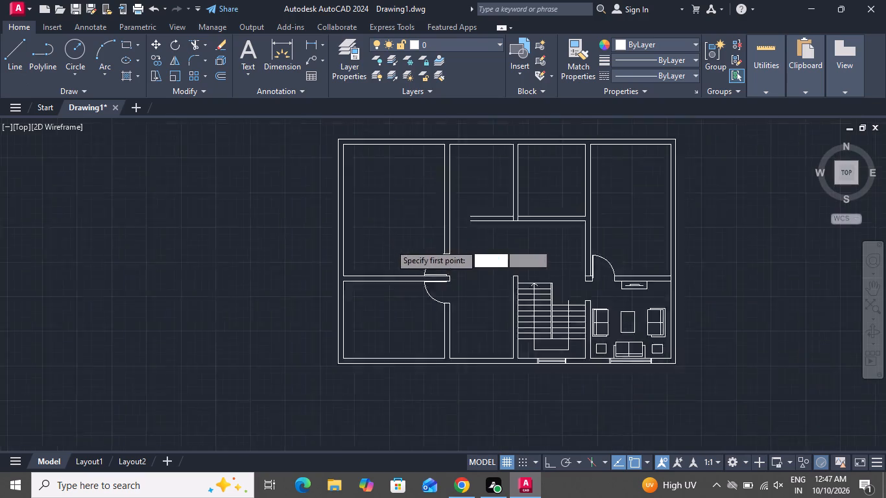
scroll(446, 307, "up", 3)
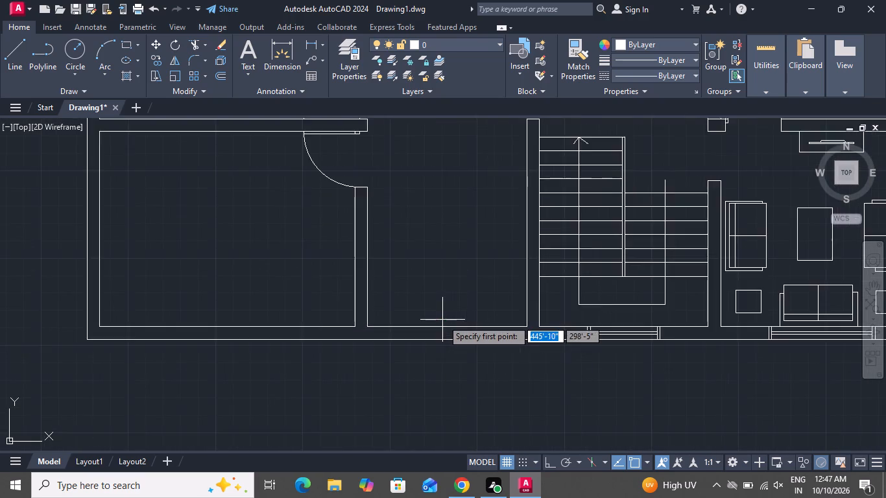
scroll(442, 320, "up", 2)
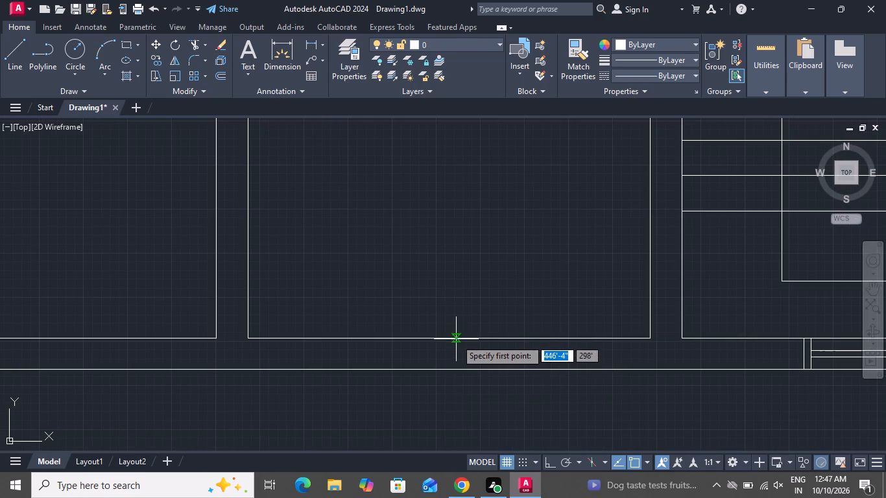
left_click(449, 336)
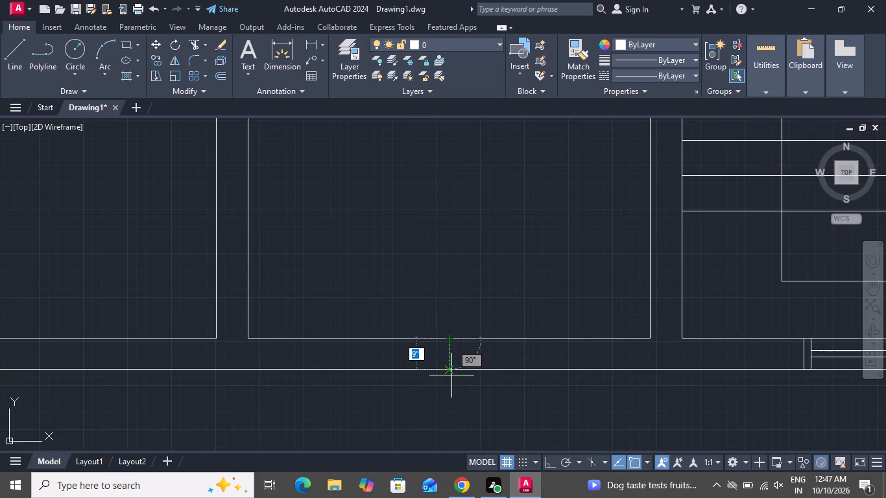
left_click(451, 366)
right_click(448, 365)
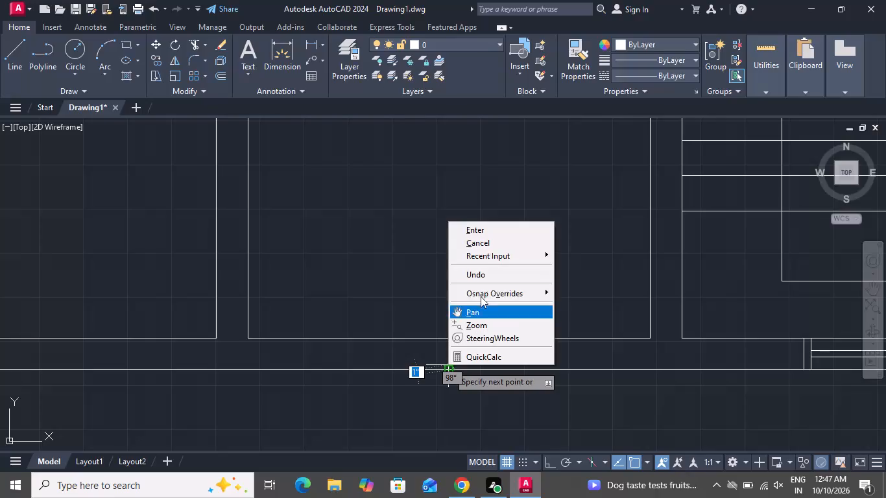
left_click(486, 245)
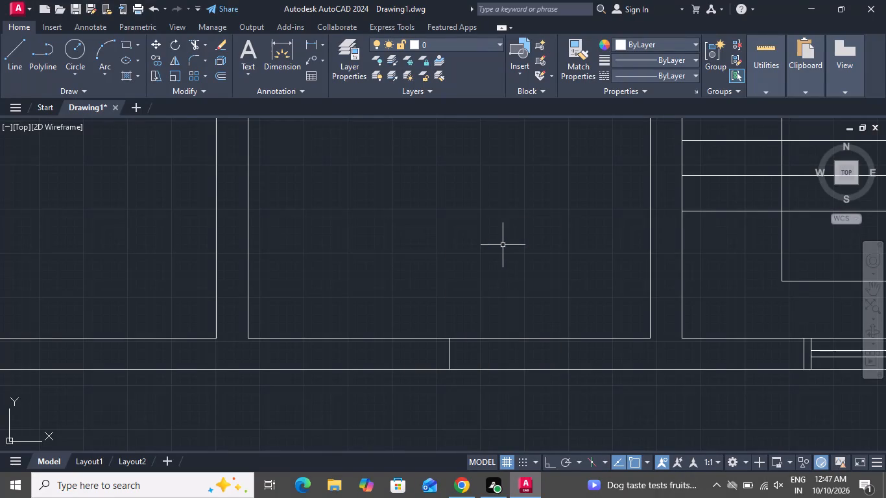
Offset the vertical line across the bottom wall by 1' to both its left and right sides.
key("o")
key("space")
key("1")
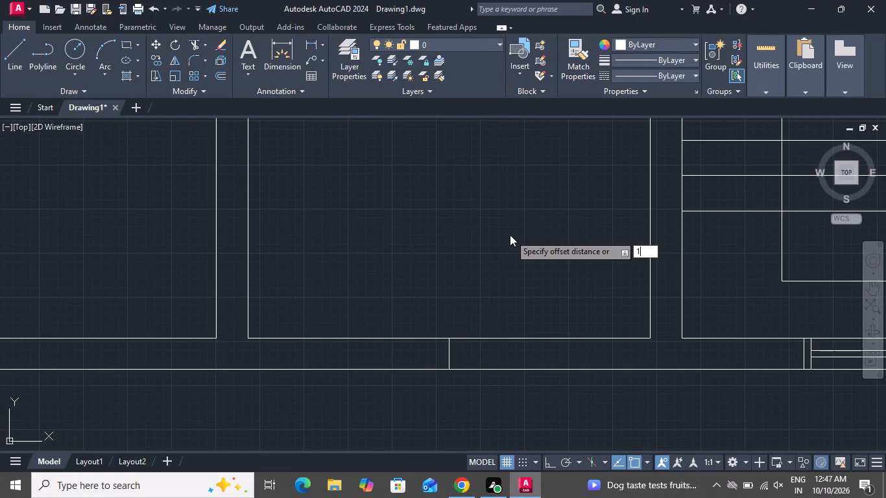
key("apostrophe")
key("Return")
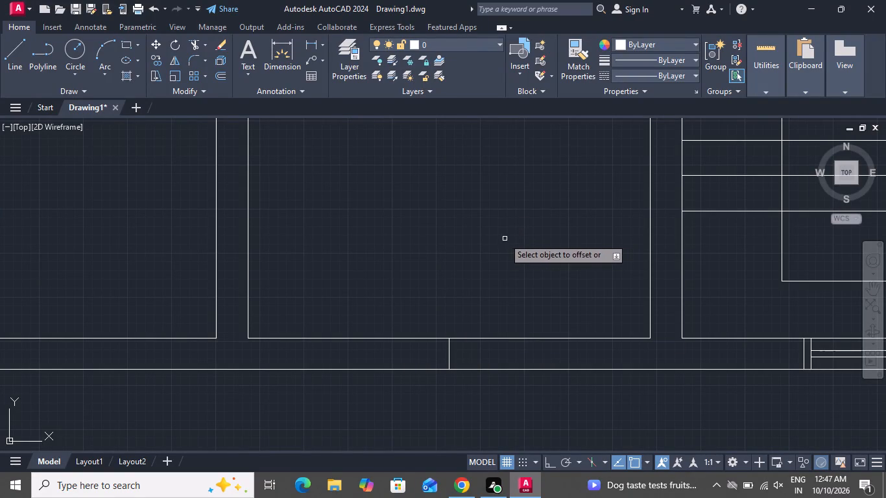
left_click(448, 347)
left_click(419, 359)
left_click(449, 356)
left_click(516, 358)
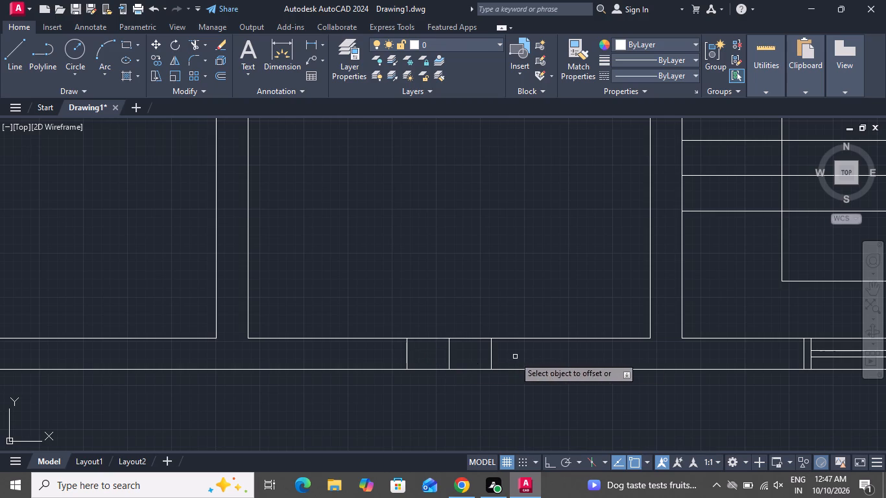
right_click(513, 353)
left_click(548, 239)
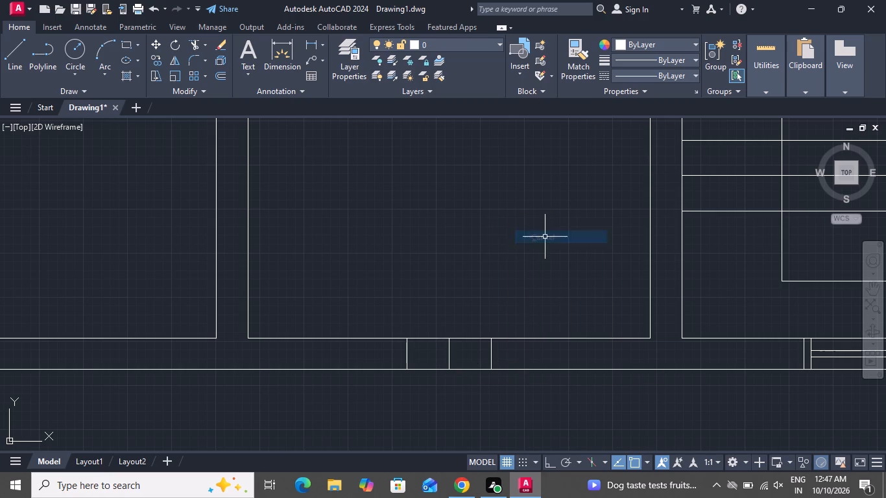
Draw a horizontal line through the wall's middle, joining the midpoints of the two outer vertical window lines.
left_click(7, 43)
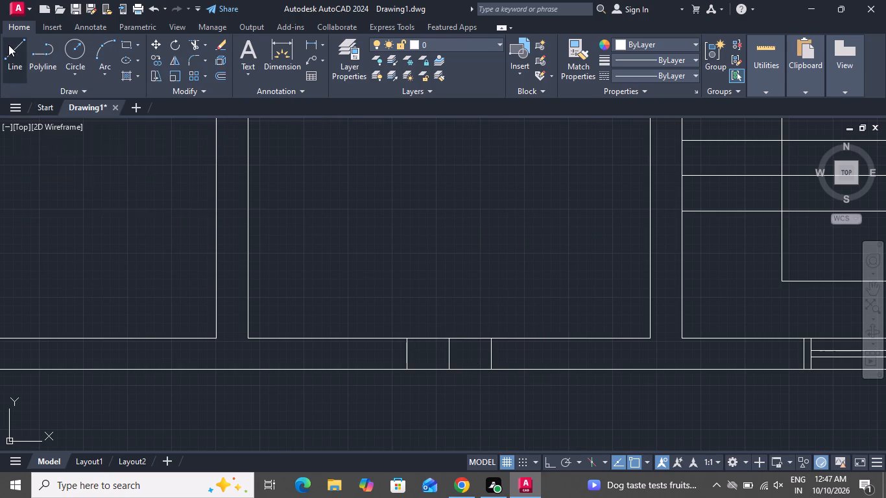
left_click(410, 355)
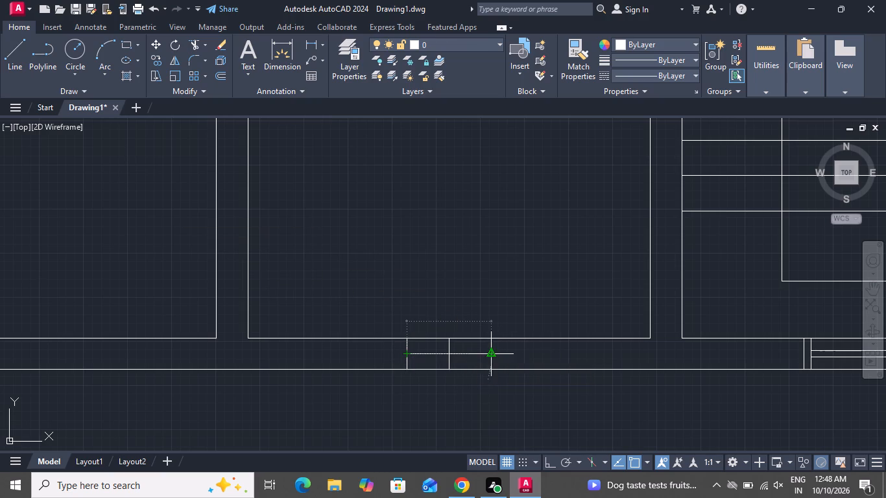
left_click(490, 357)
right_click(486, 354)
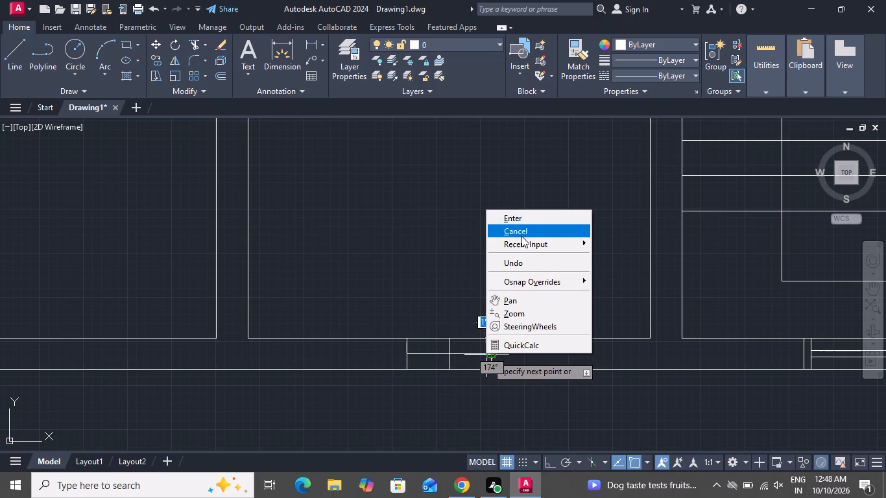
left_click(521, 228)
Offset the two outer vertical window lines outward by 2" each to form the frame ends.
key("o")
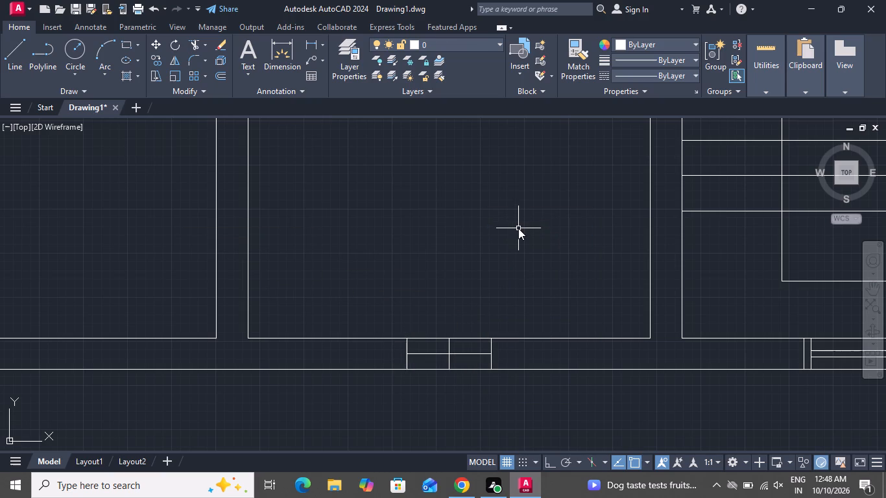
key("space")
key("2")
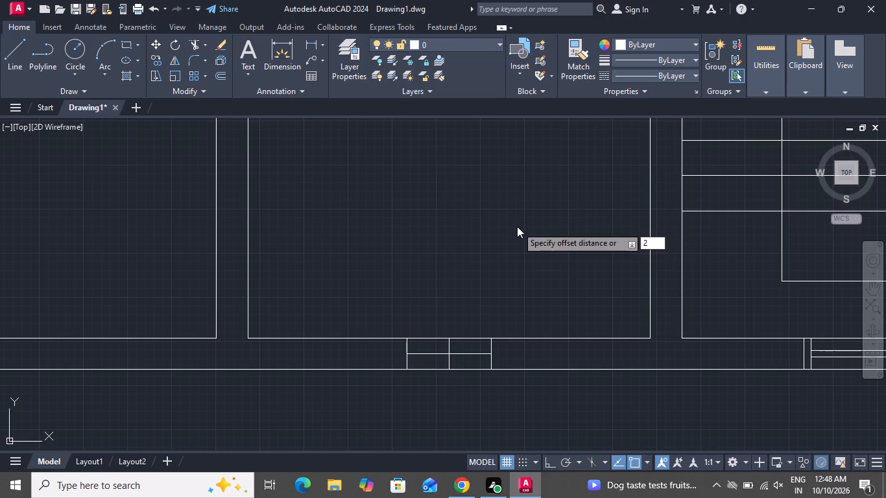
key("shift+quotedbl")
key("Return")
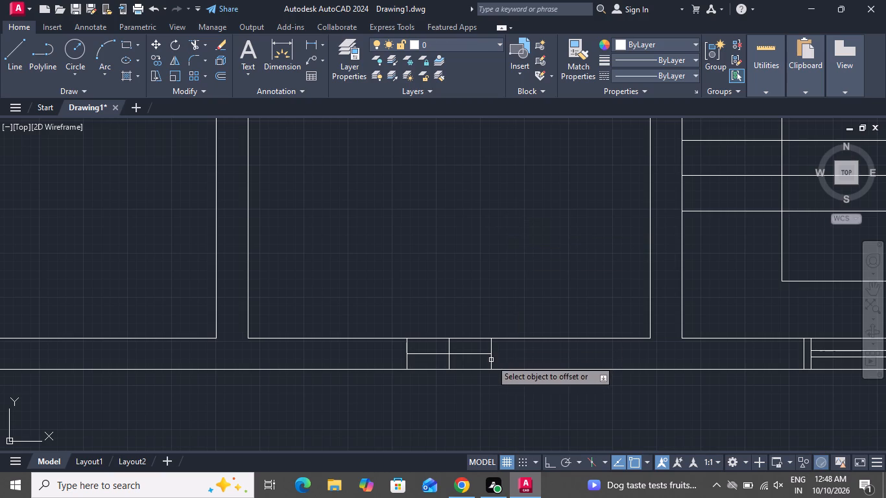
left_click(491, 360)
left_click(509, 359)
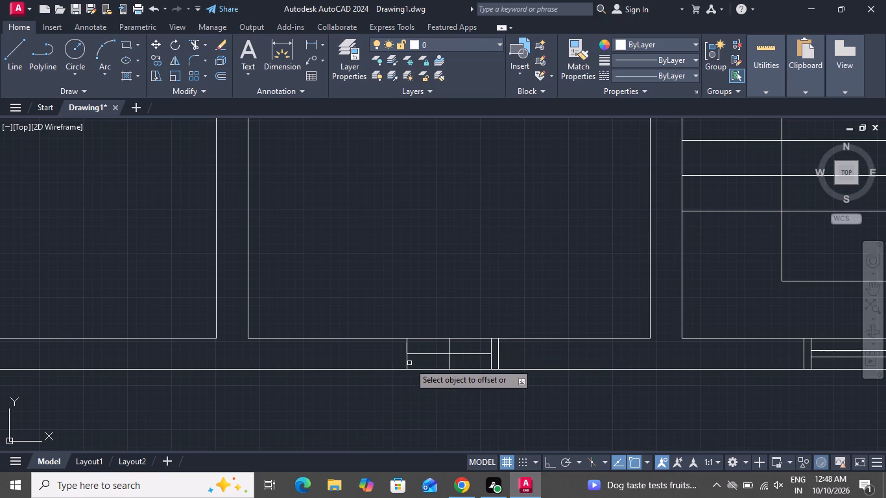
left_click(407, 363)
left_click(392, 359)
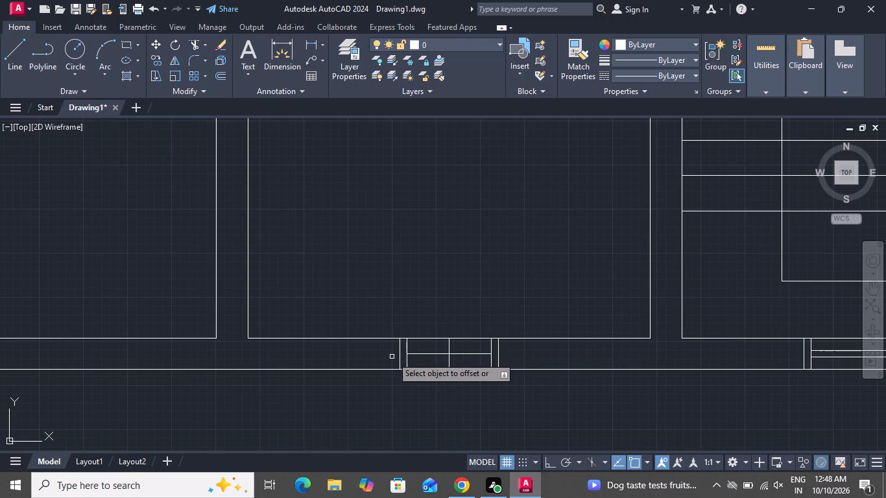
right_click(414, 387)
left_click(442, 271)
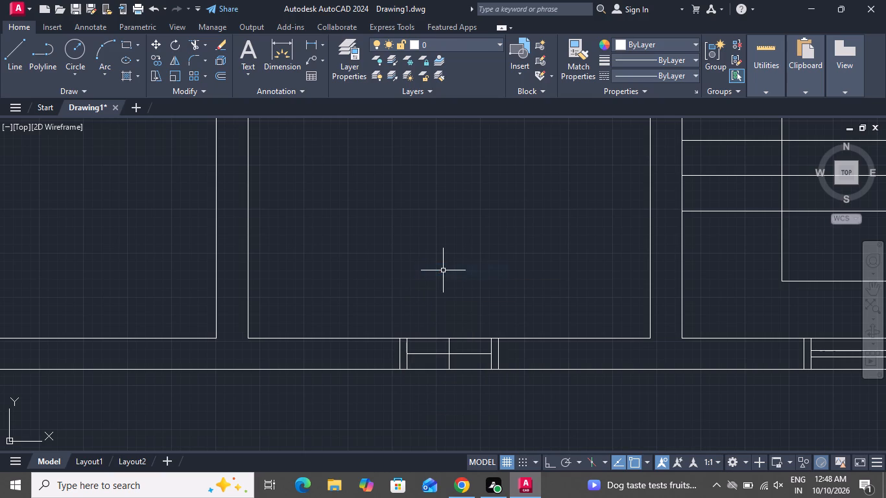
Offset the horizontal middle line of the new bottom-wall window by 1" both upward and downward.
key("o")
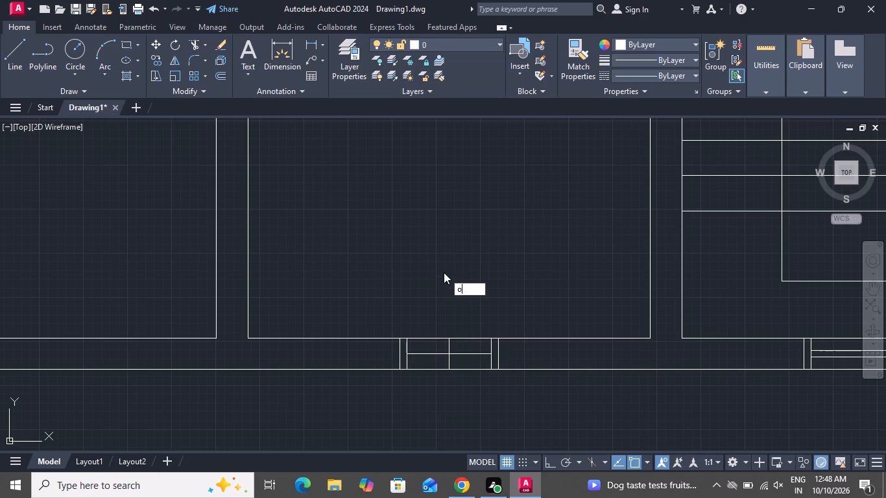
key("space")
key("1")
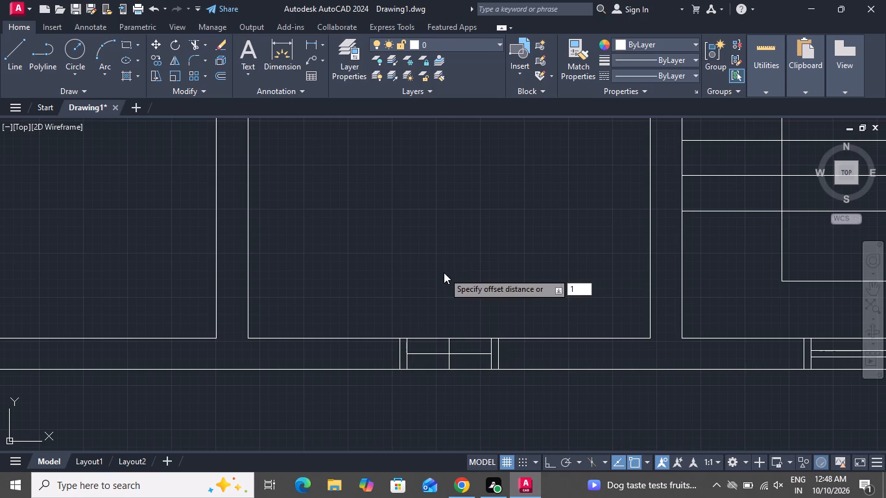
key("shift+quotedbl")
key("Return")
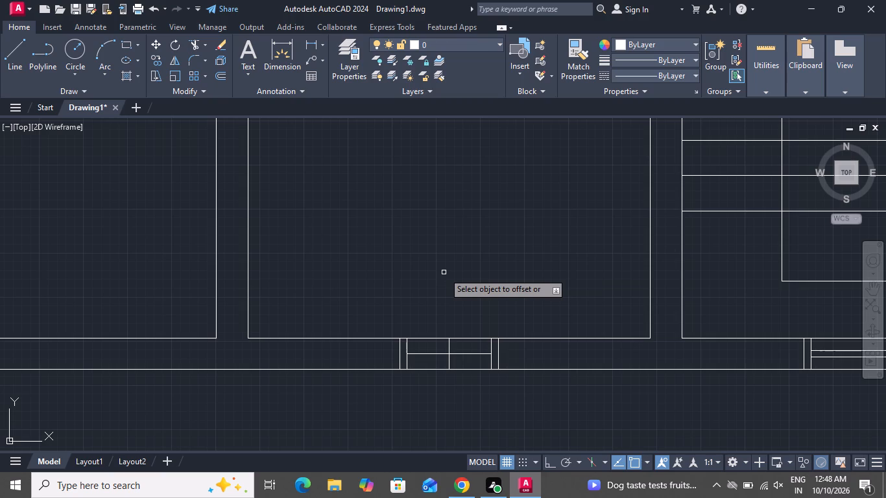
left_click(466, 355)
left_click(470, 359)
scroll(473, 353, "up", 3)
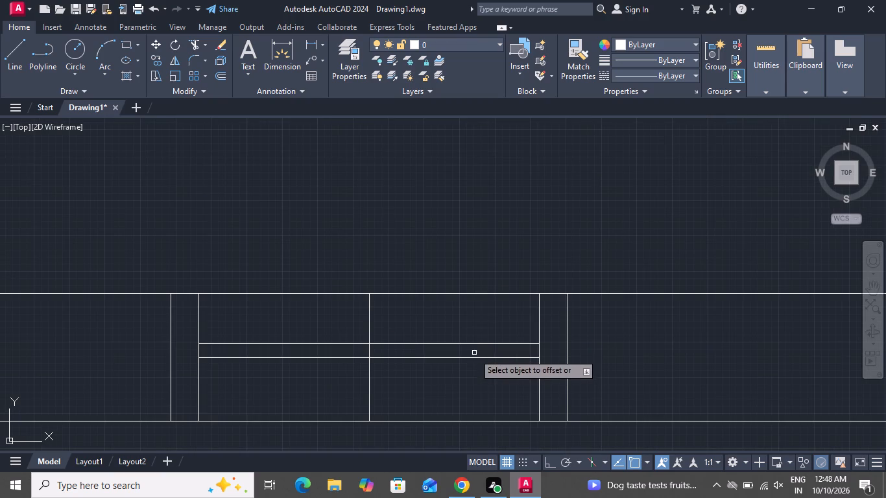
left_click(474, 358)
left_click(468, 379)
right_click(470, 382)
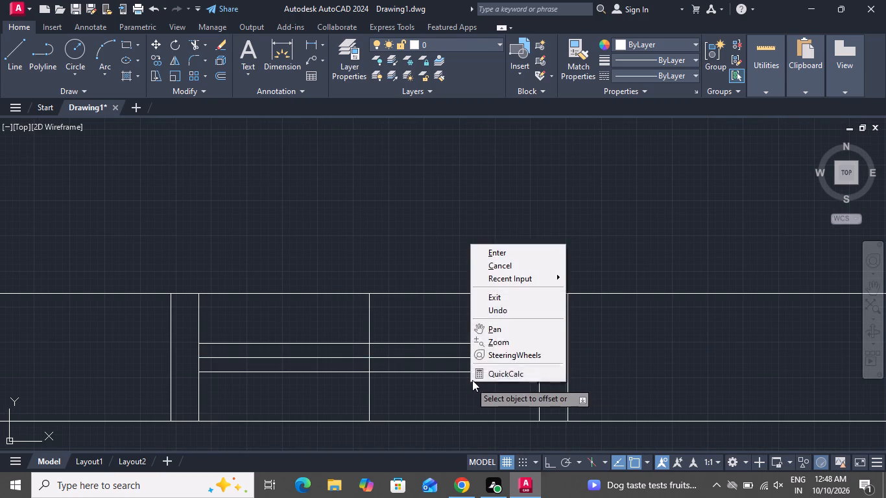
left_click(490, 268)
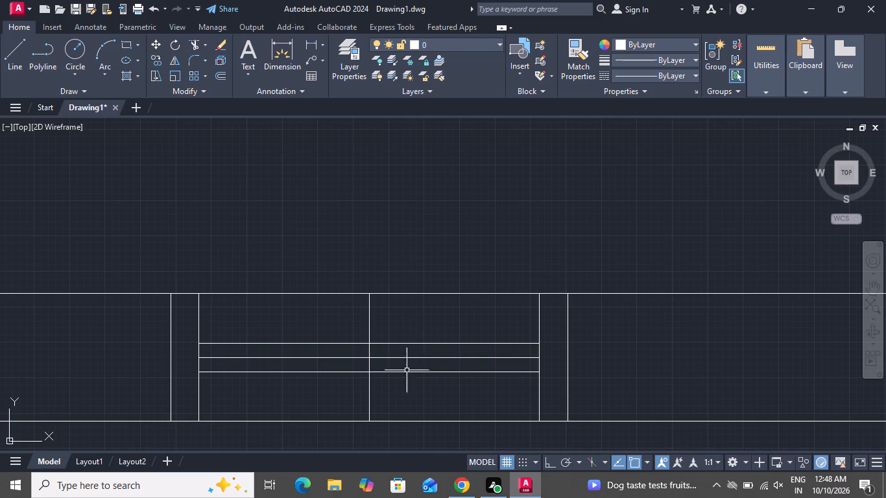
Delete the original vertical and horizontal centre lines from the new window, keeping the two glazing lines.
scroll(400, 390, "down", 1)
scroll(400, 390, "up", 1)
scroll(400, 377, "down", 1)
scroll(385, 359, "up", 2)
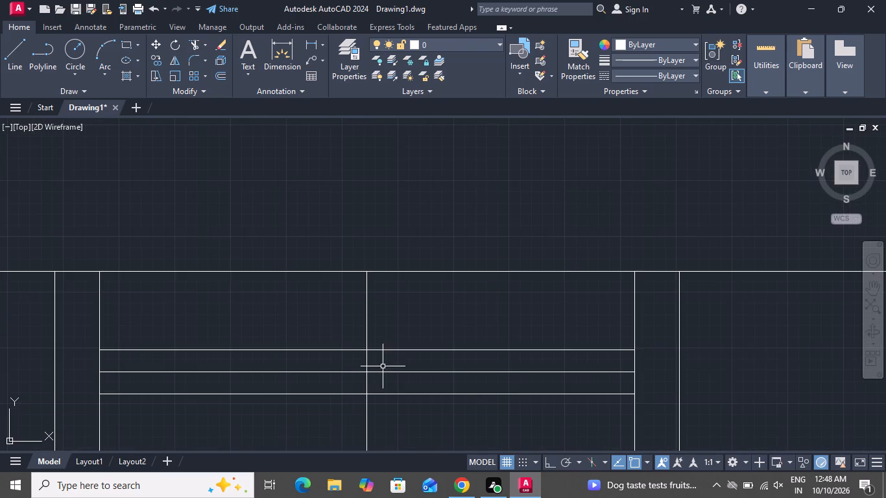
scroll(382, 367, "up", 1)
scroll(382, 367, "down", 1)
scroll(382, 367, "up", 1)
left_click(377, 365)
left_click(331, 386)
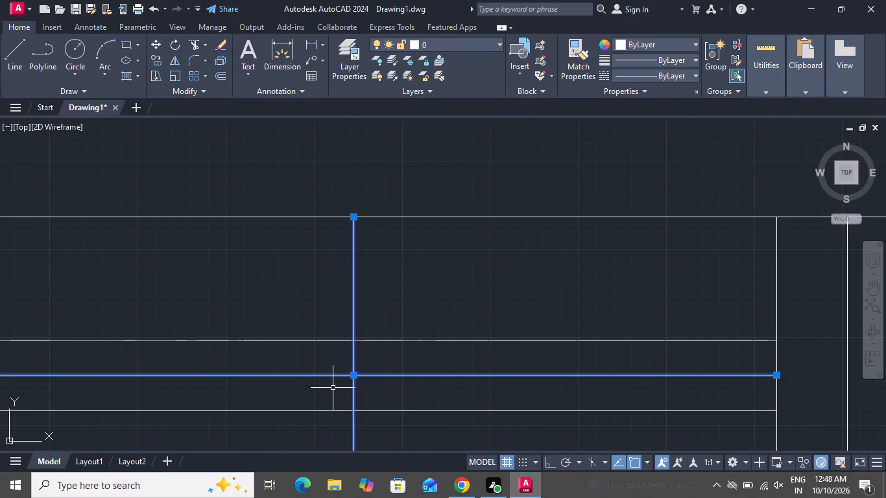
key("Delete")
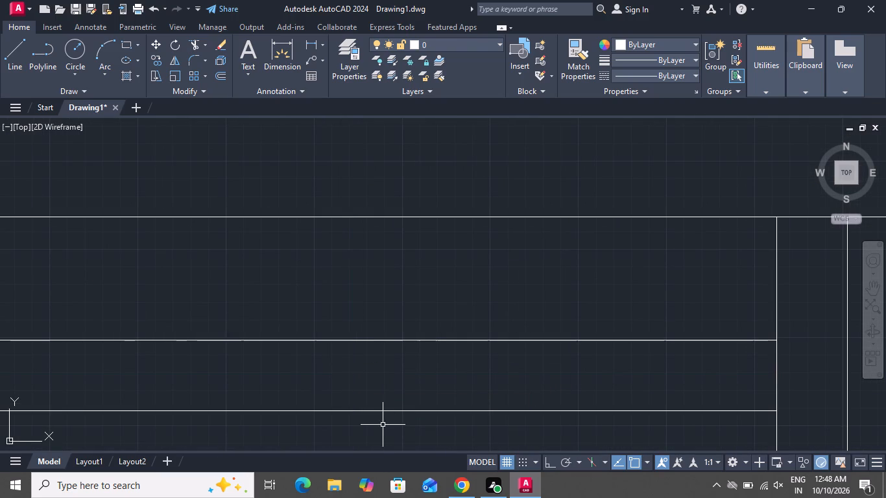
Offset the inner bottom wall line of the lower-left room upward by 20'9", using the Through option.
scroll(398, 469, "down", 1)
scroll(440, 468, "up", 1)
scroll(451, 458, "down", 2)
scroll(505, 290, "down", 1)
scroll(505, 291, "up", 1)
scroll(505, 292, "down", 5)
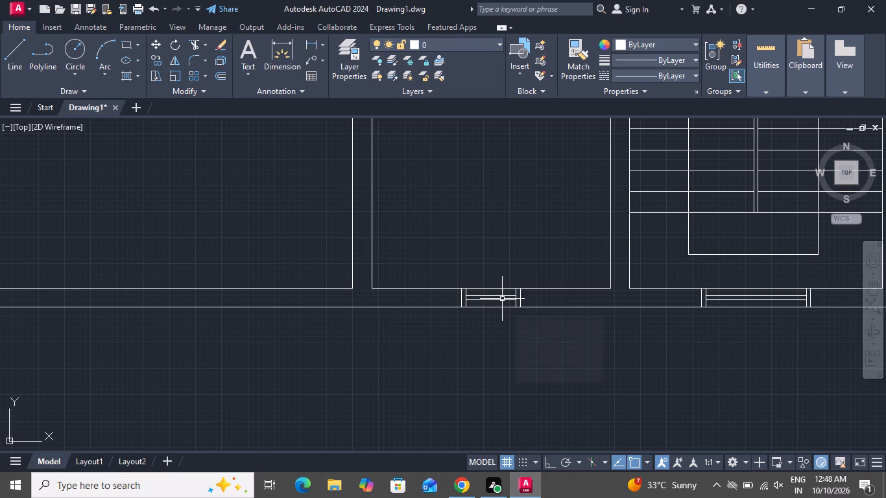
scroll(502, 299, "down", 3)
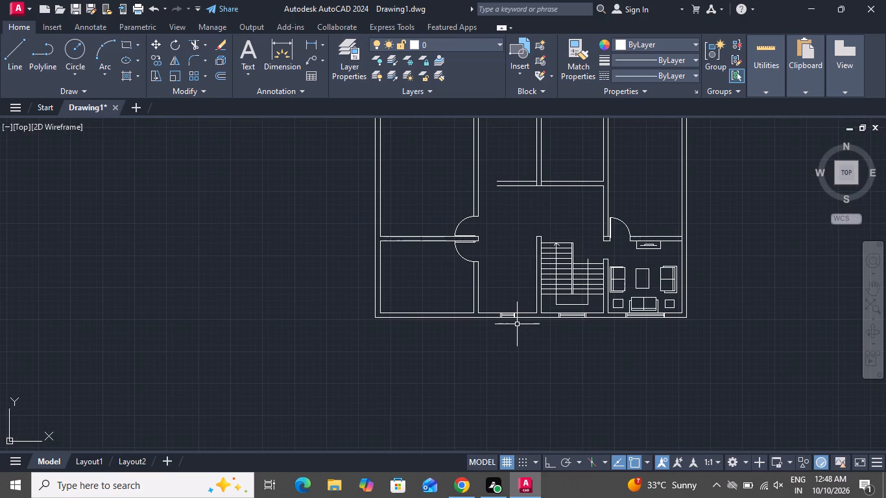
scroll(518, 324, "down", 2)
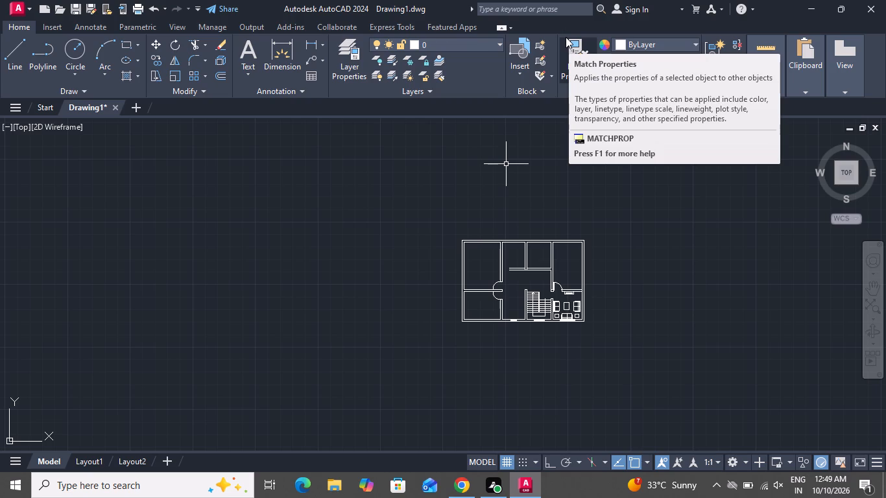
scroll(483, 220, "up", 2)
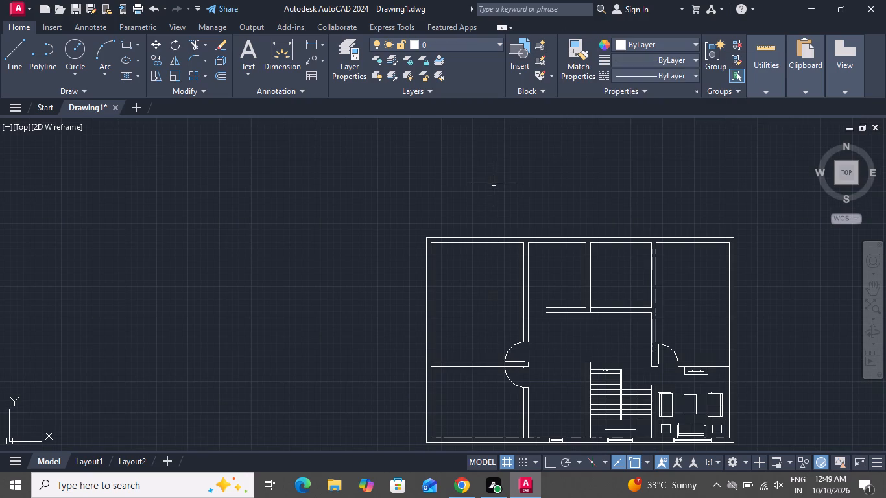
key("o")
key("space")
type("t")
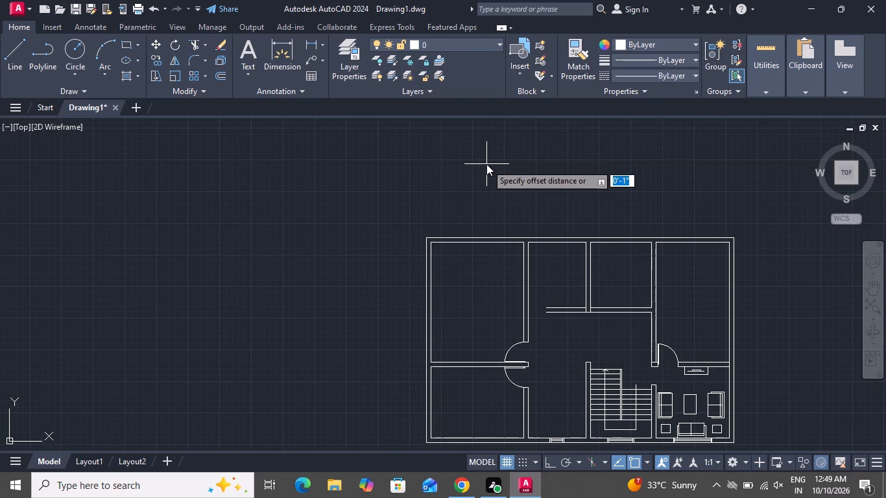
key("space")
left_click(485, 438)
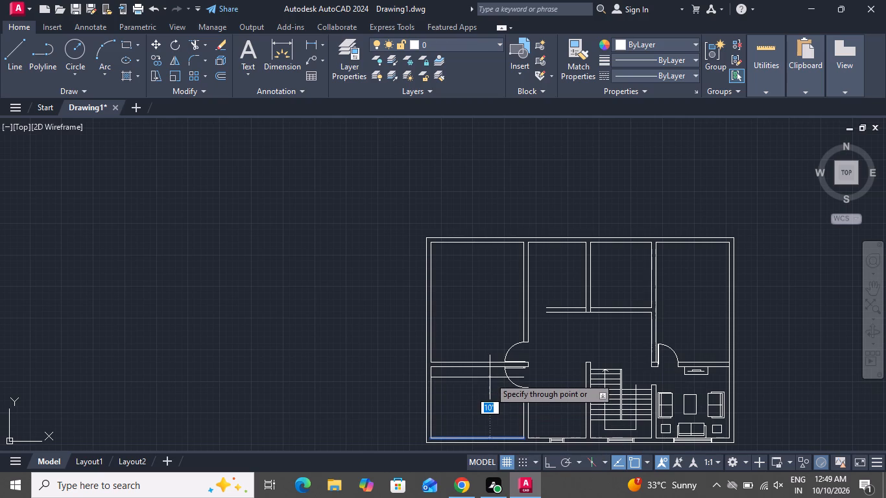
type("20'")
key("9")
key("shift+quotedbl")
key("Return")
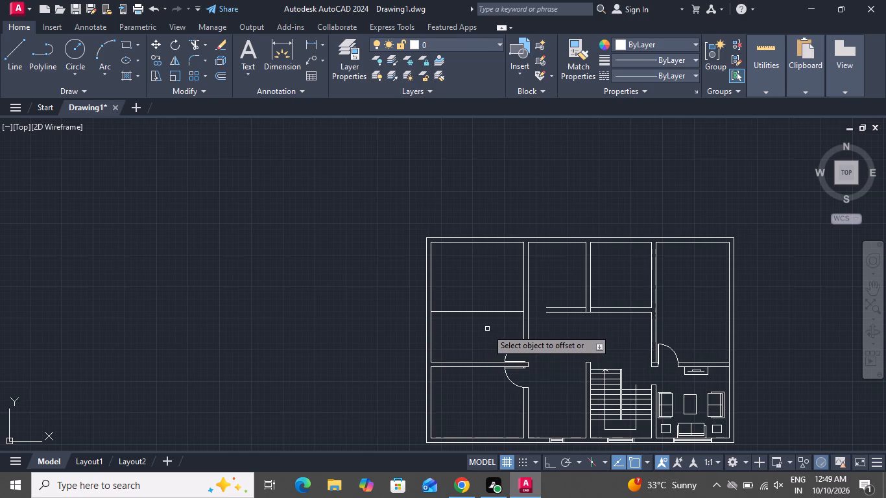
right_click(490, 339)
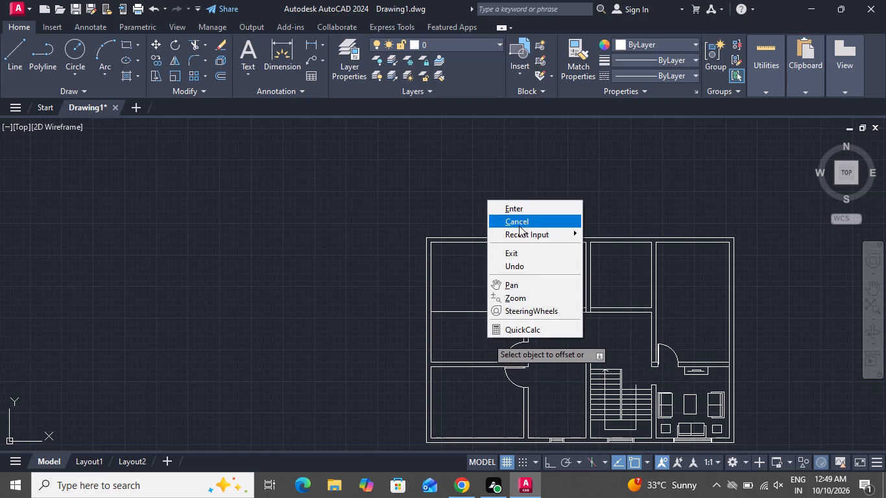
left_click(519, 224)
Delete the two doors at the junction between the upper-left and lower-left rooms.
left_click(518, 344)
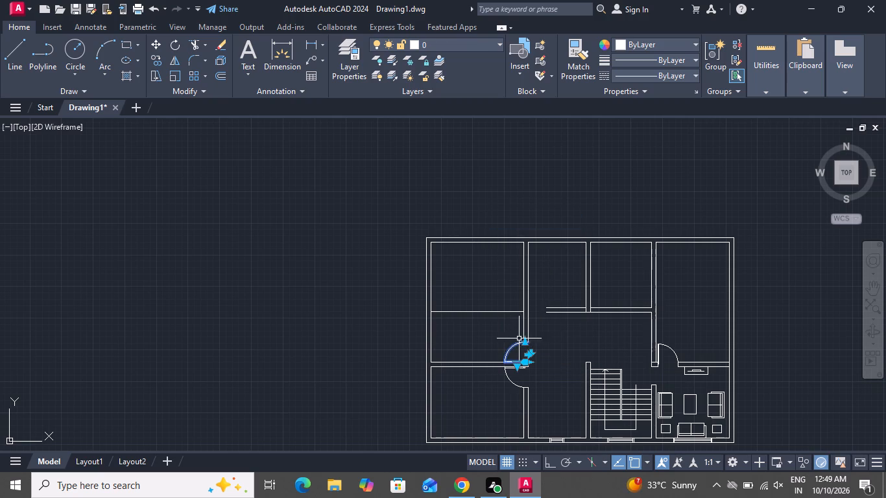
key("Delete")
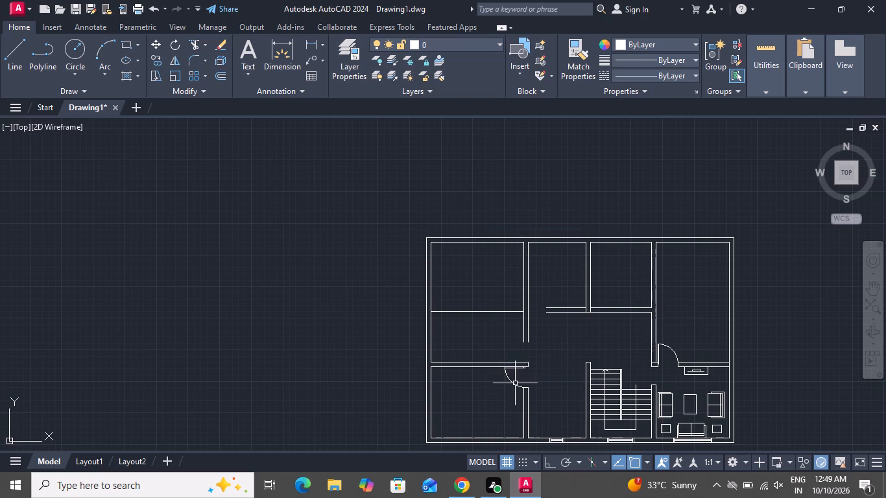
left_click(515, 384)
key("Delete")
Delete the horizontal partition wall between the two left rooms, including its short leftover end lines near the door openings.
left_click(524, 362)
key("Delete")
left_click(504, 353)
left_click(496, 373)
key("Delete")
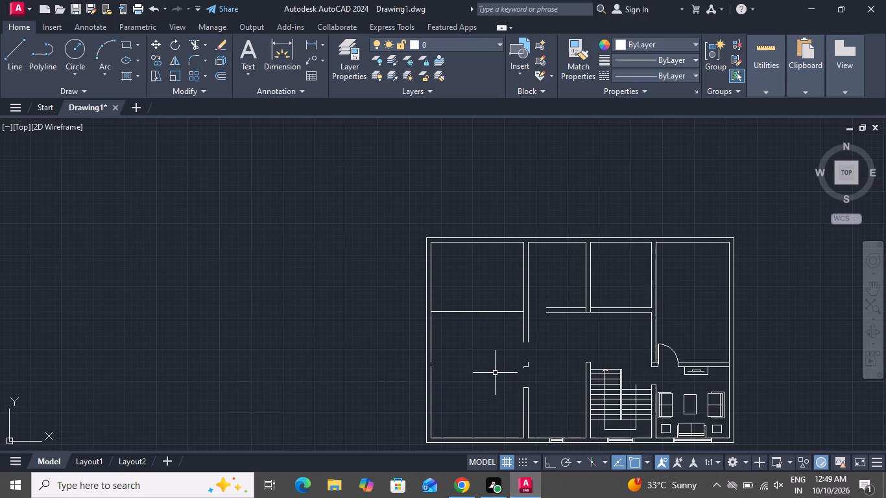
left_click(543, 354)
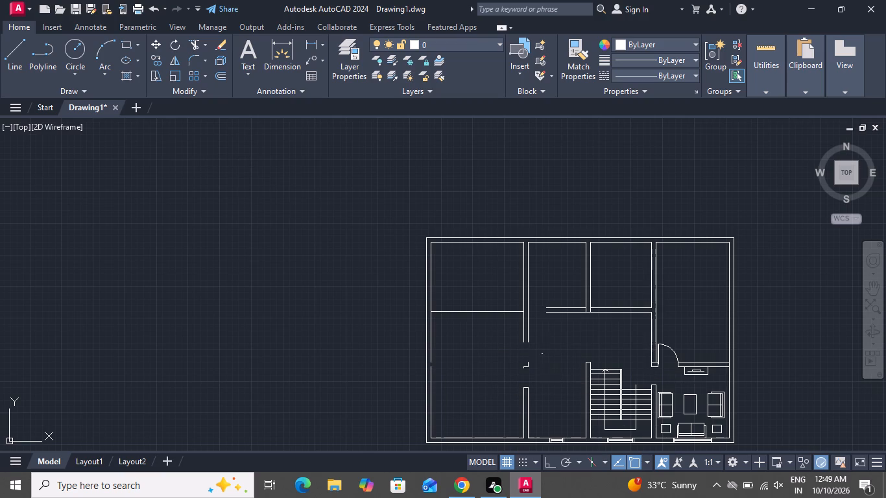
left_click(515, 368)
key("Delete")
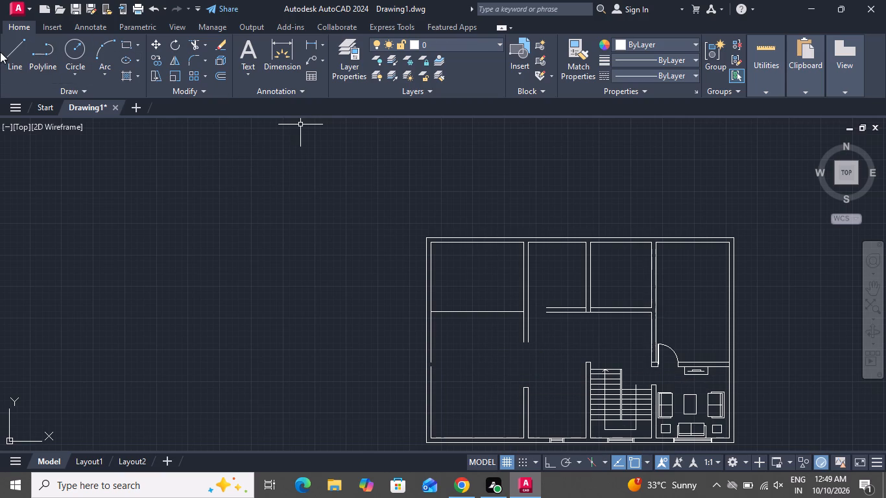
Draw a horizontal line from the lower end of the upper-left room's inner side wall to the left exterior wall's inner face.
left_click(10, 54)
scroll(514, 331, "up", 1)
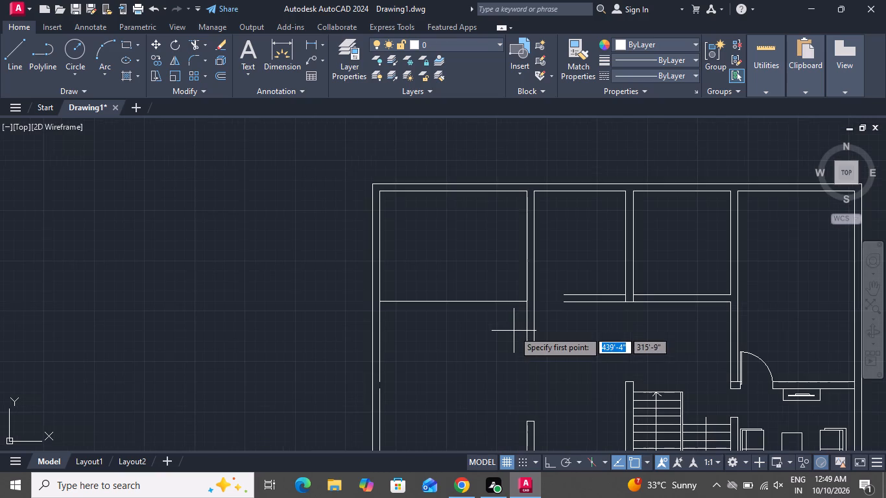
left_click(526, 346)
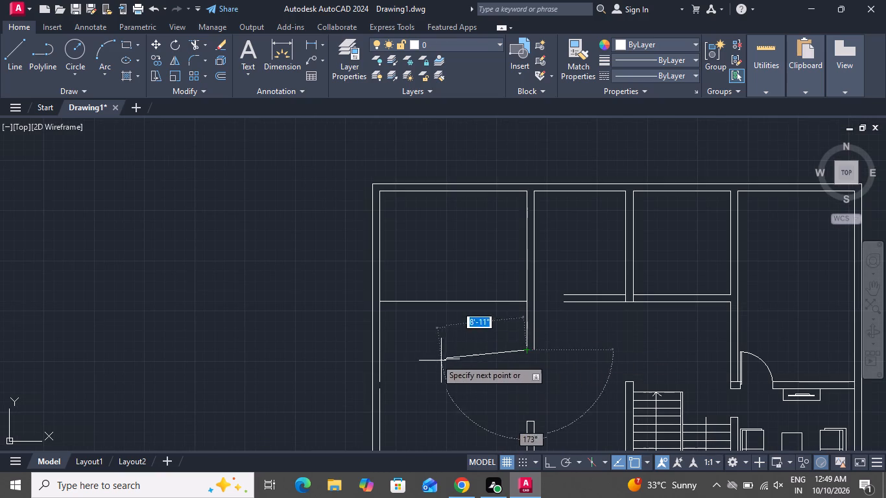
left_click(380, 352)
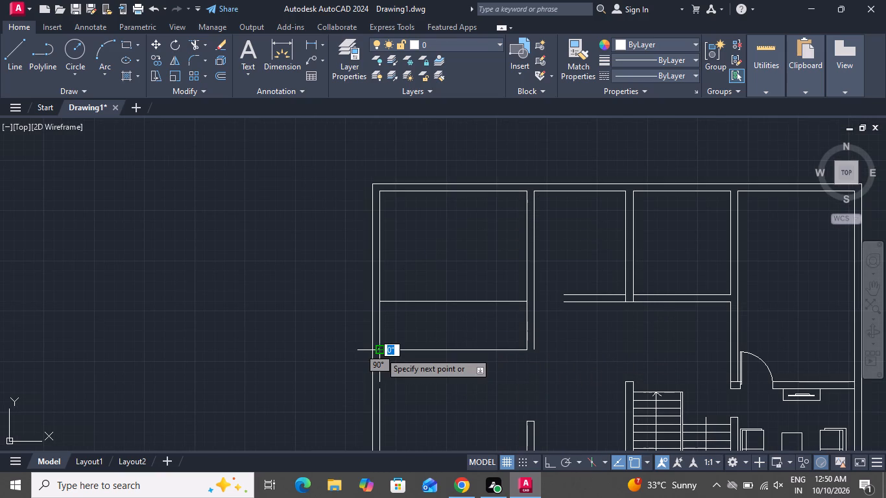
right_click(379, 352)
left_click(433, 226)
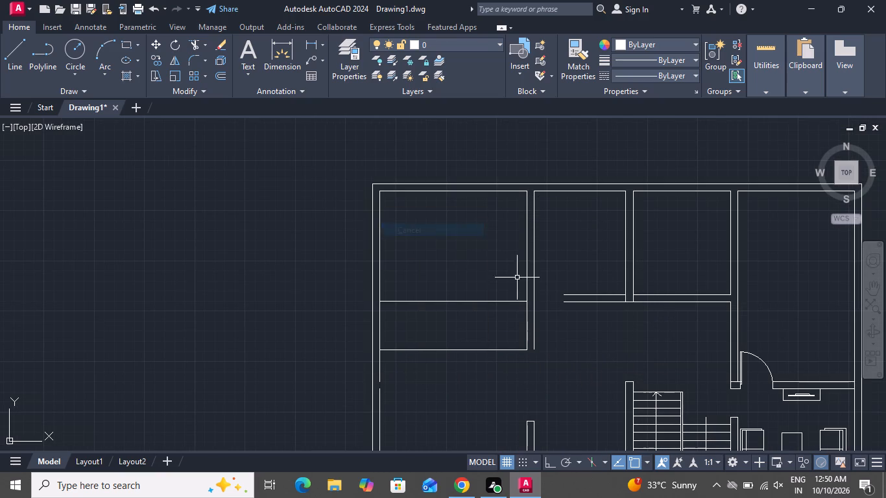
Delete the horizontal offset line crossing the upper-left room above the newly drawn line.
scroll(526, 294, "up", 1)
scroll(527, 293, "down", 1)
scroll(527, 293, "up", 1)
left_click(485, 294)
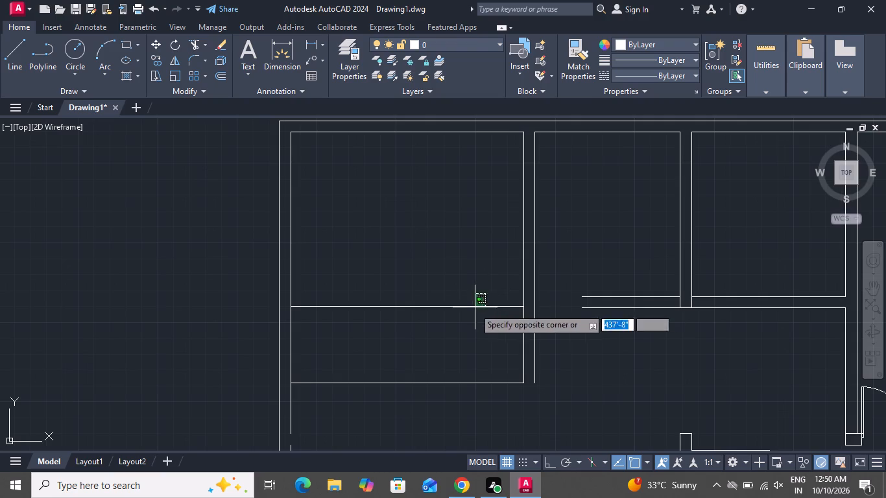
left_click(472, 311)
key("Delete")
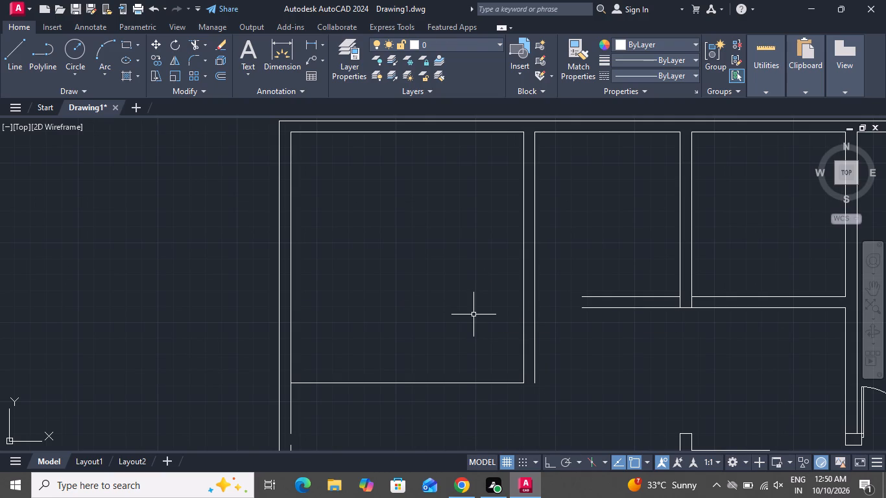
Offset the new horizontal line below the upper-left room downward by 9" to form the partition wall.
type("o 9")
key("shift+quotedbl")
key("Return")
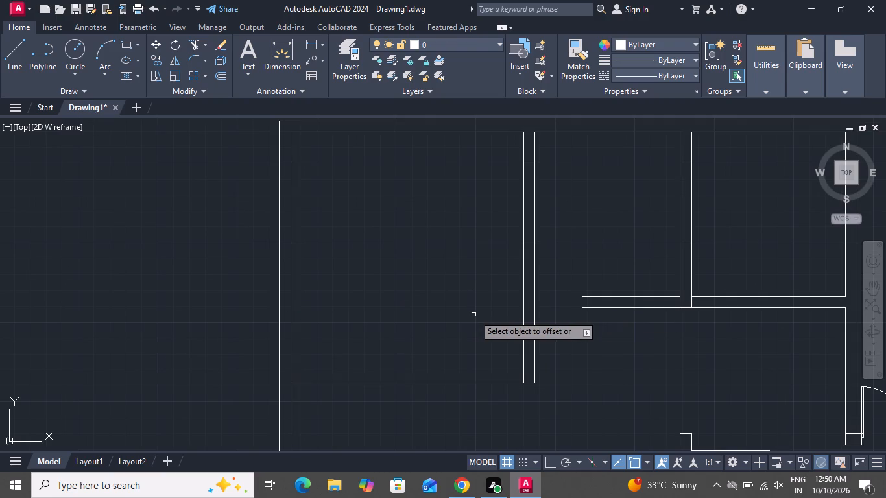
scroll(686, 247, "down", 1)
scroll(591, 285, "down", 2)
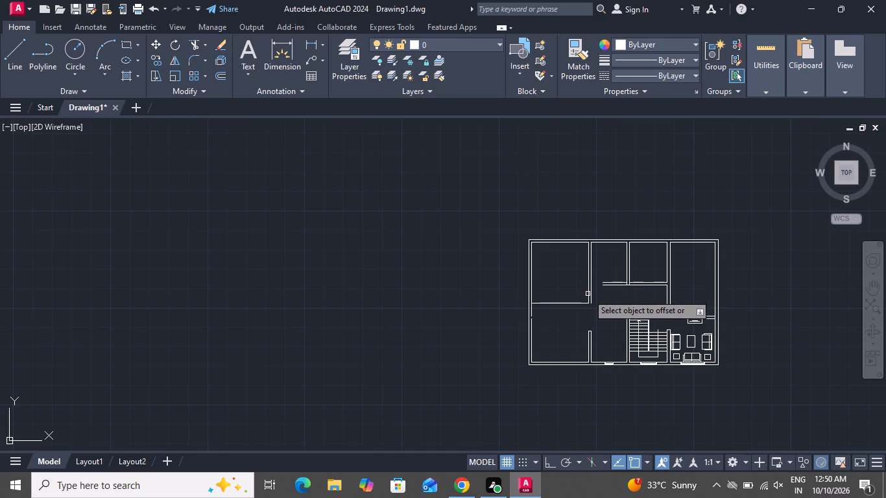
left_click(578, 303)
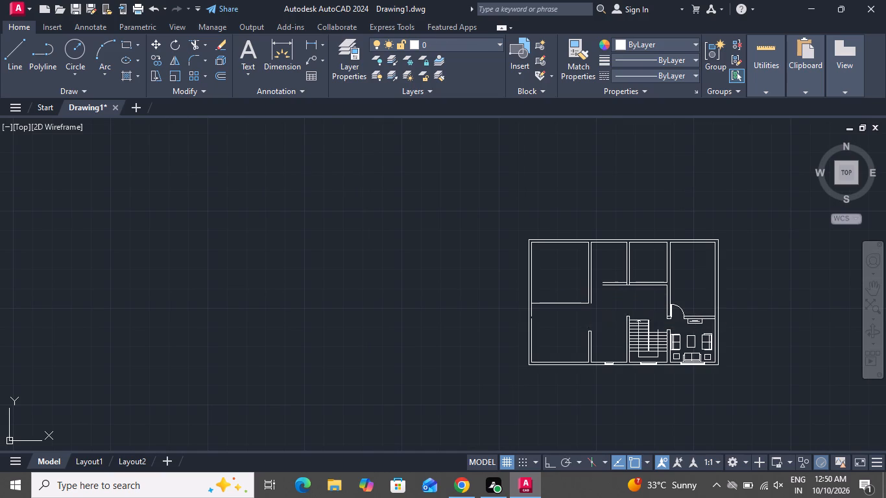
left_click(567, 322)
right_click(575, 318)
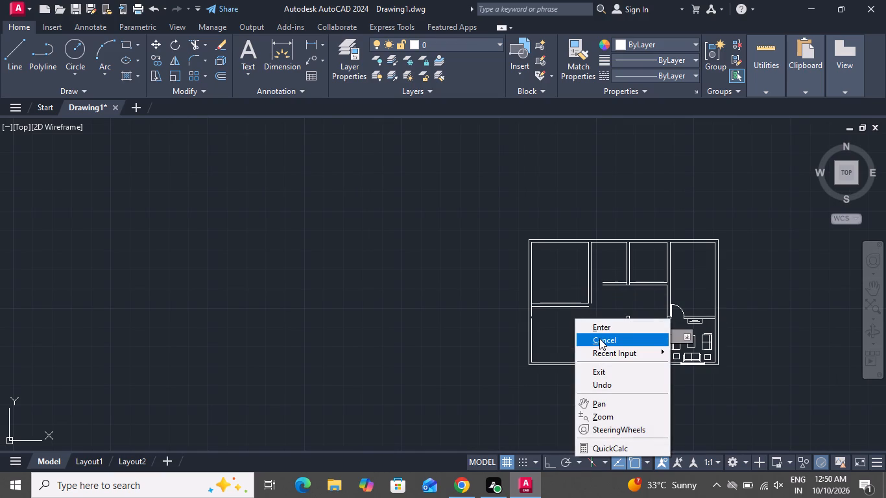
left_click(599, 338)
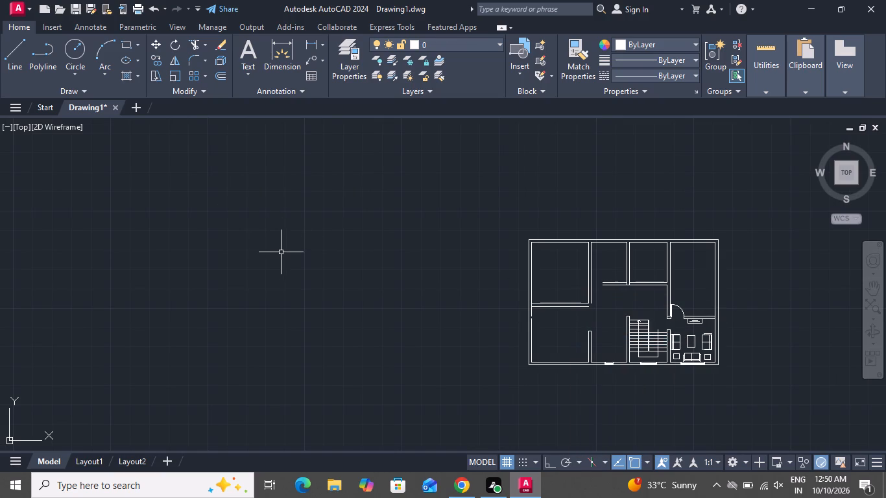
Extend the side wall's two face lines across the door opening beside the lower-left room to close the gap.
type("ex")
key("space")
key("space")
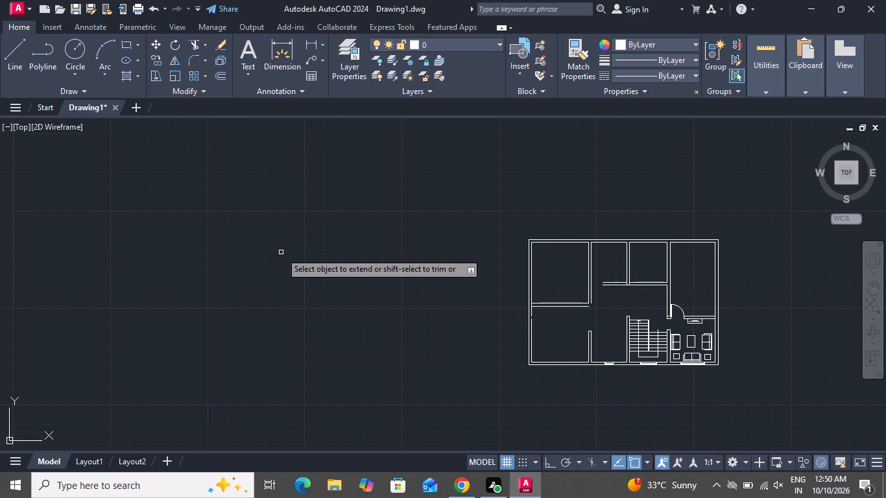
scroll(608, 334, "up", 3)
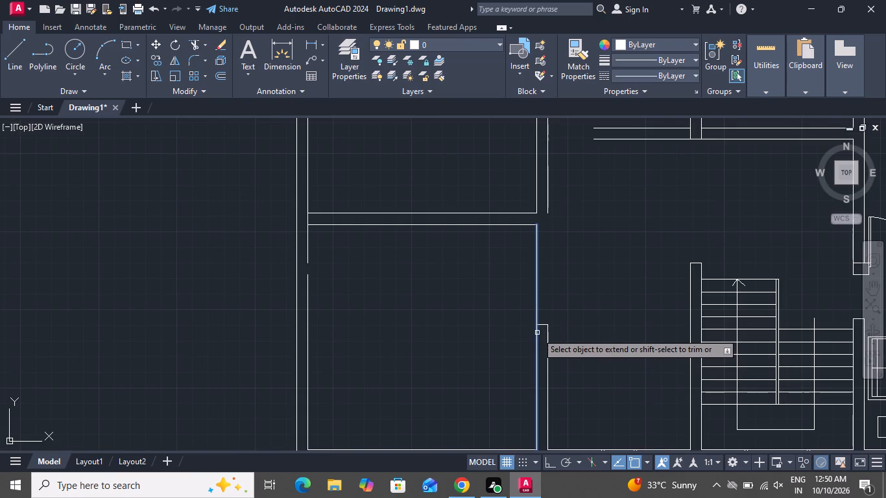
left_click(537, 333)
left_click(549, 337)
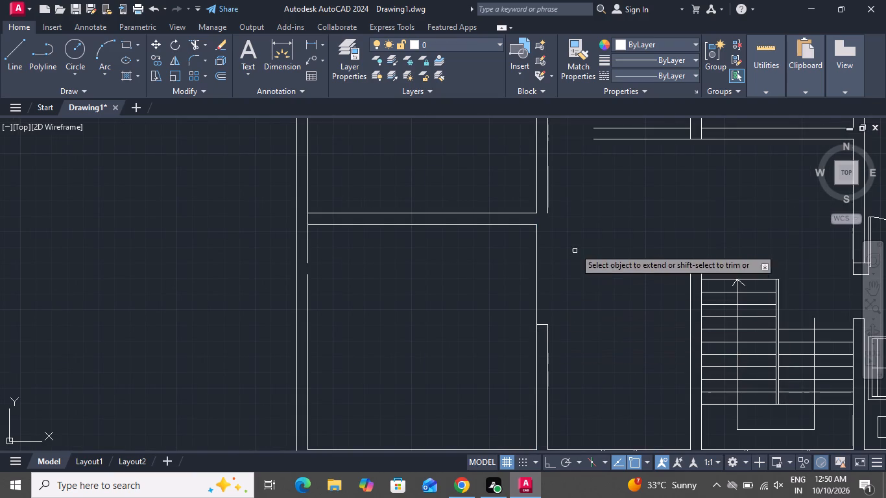
left_click(545, 203)
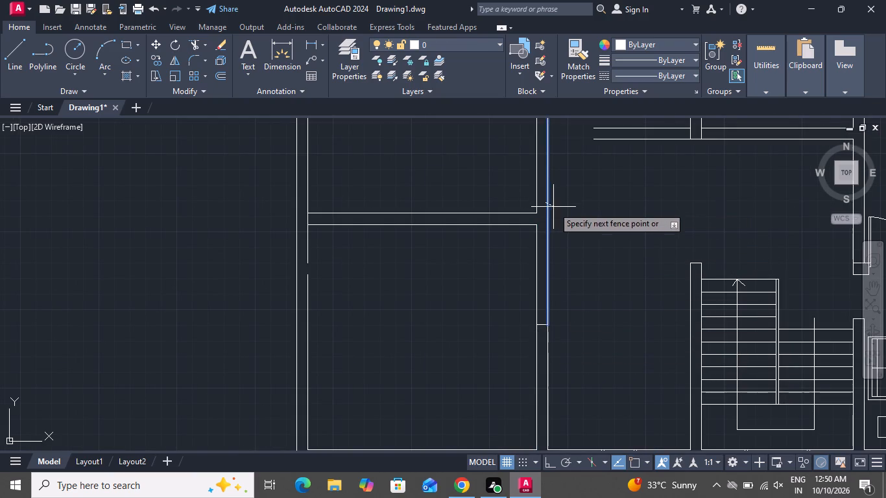
left_click(553, 207)
right_click(562, 232)
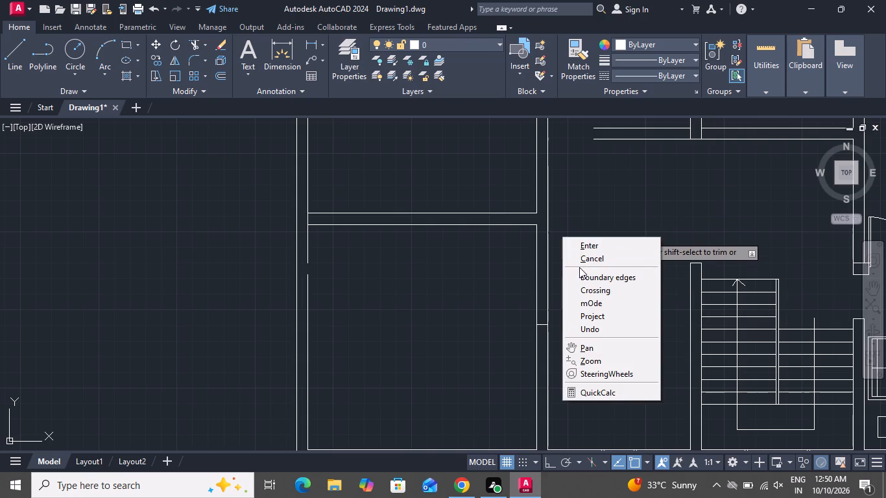
left_click(587, 255)
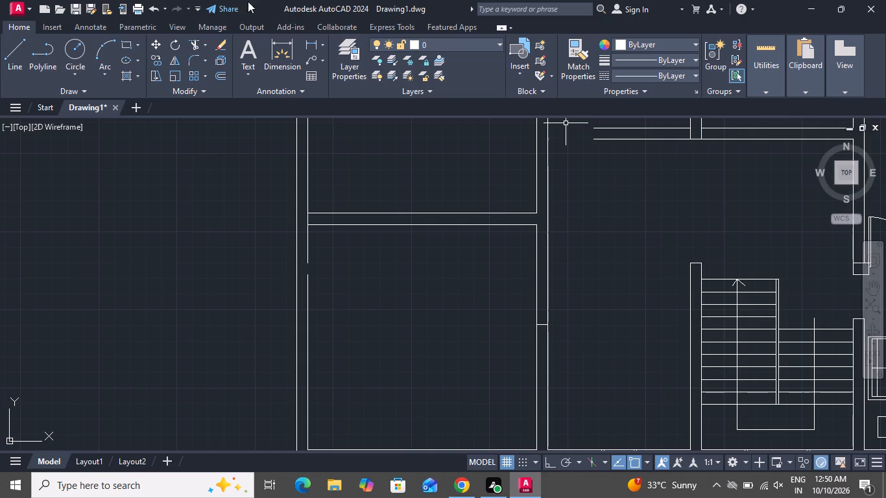
Trim the short cap line crossing the side wall at the lower end of the former door opening.
left_click(200, 48)
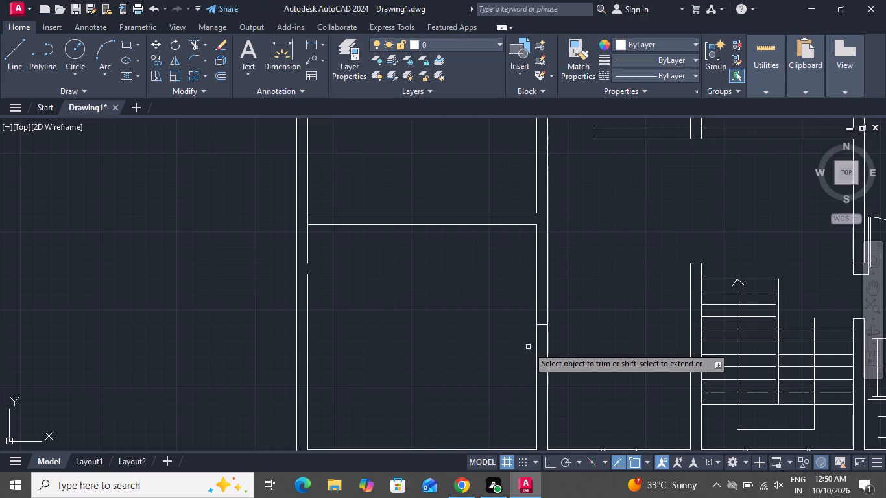
scroll(547, 347, "up", 2)
scroll(548, 346, "down", 1)
left_click_drag(535, 329, 539, 280)
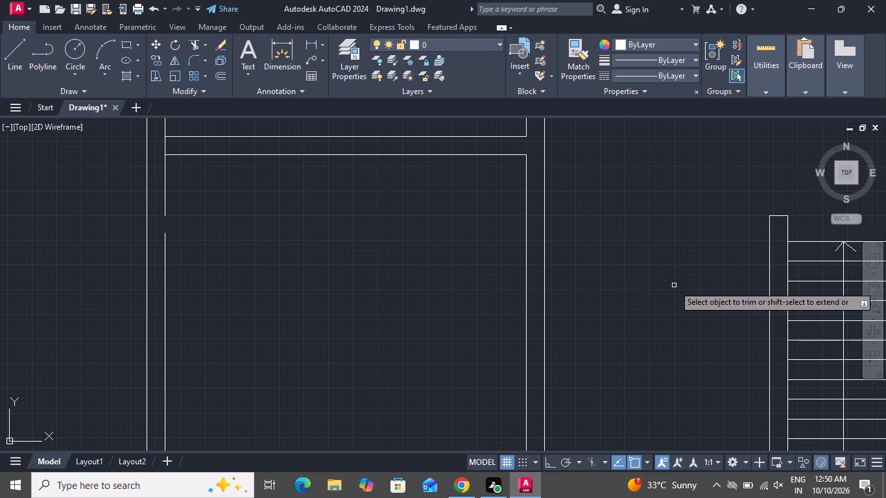
scroll(675, 285, "down", 3)
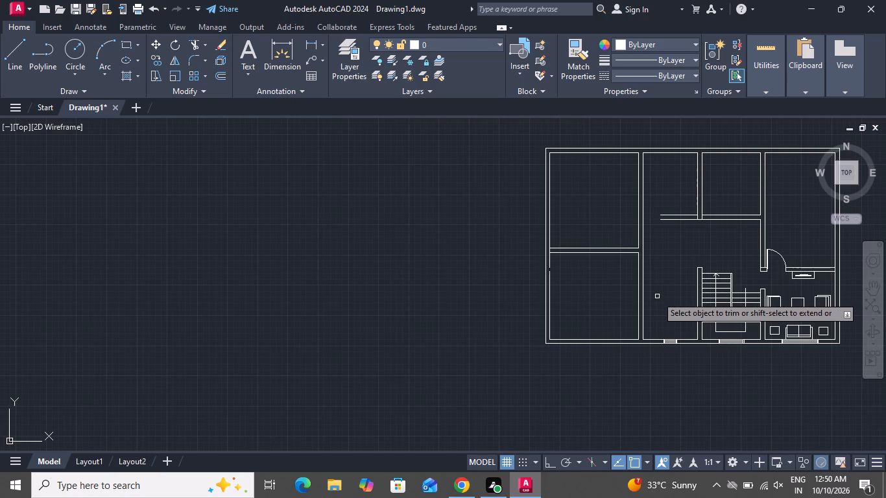
right_click(657, 296)
left_click(701, 142)
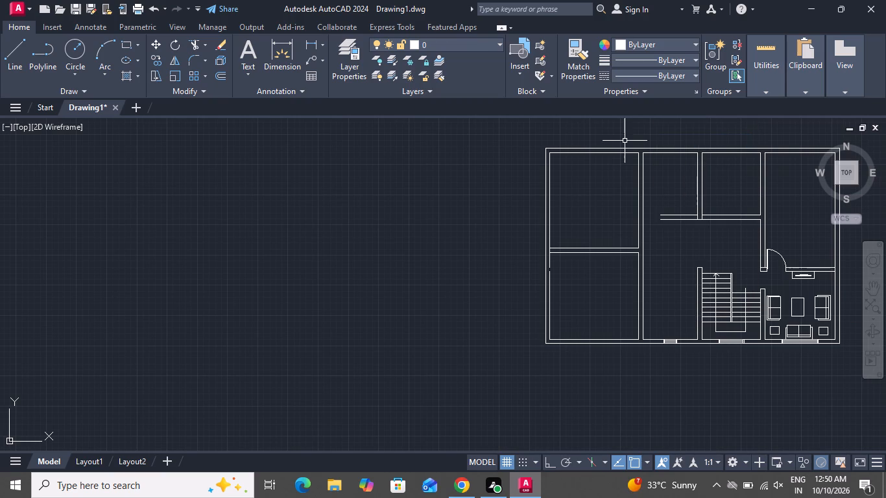
Draw a horizontal line about 5'-9" long from the side wall toward the staircase, level with the staircase wall's upper end.
left_click(1, 53)
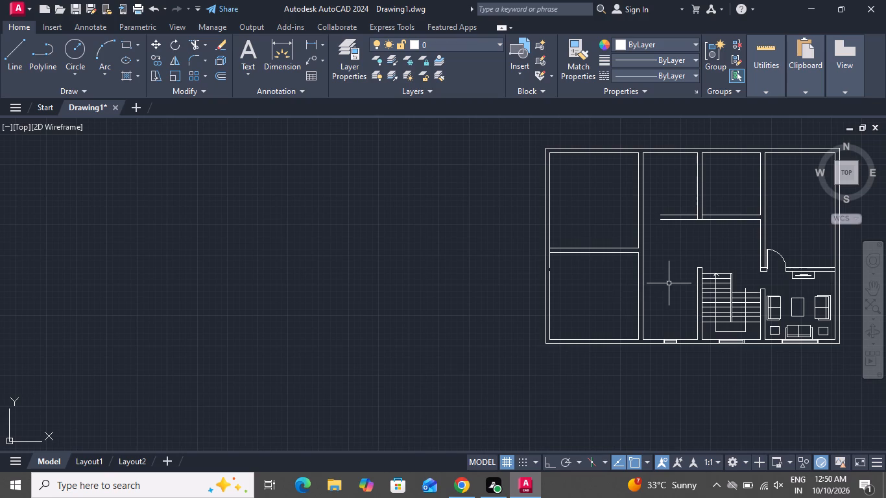
scroll(669, 284, "up", 2)
scroll(669, 284, "down", 1)
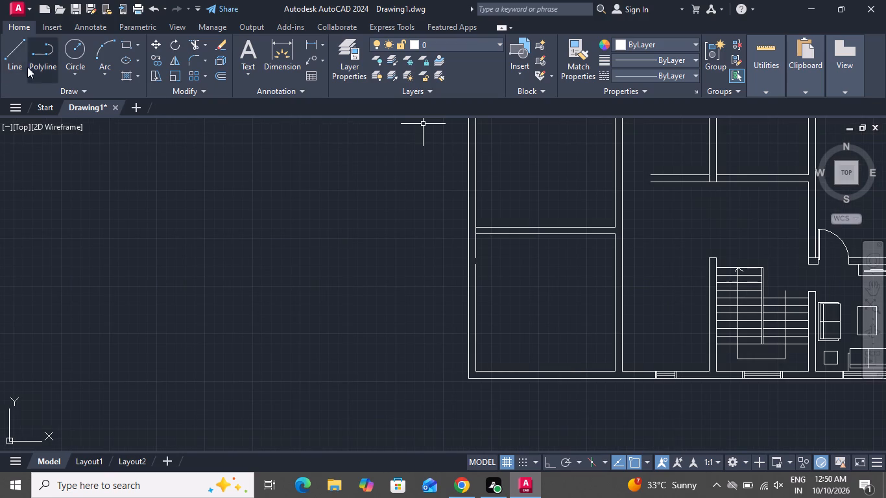
left_click(22, 60)
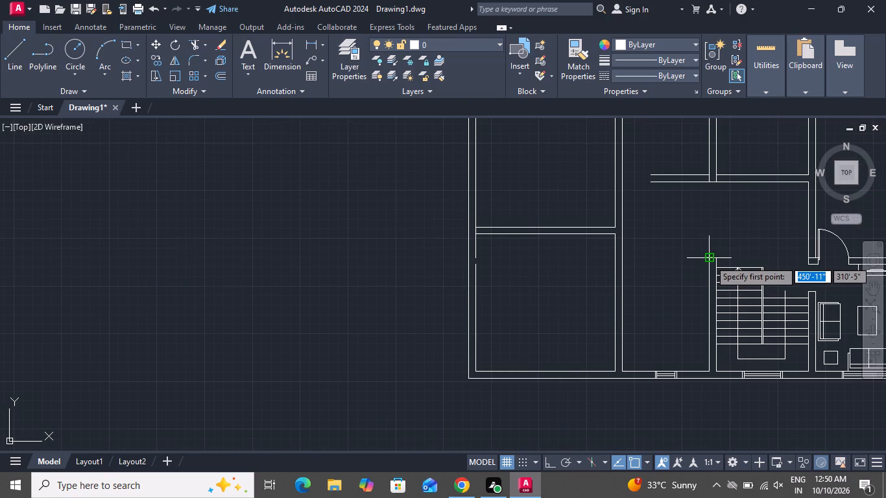
left_click(625, 257)
scroll(637, 291, "up", 1)
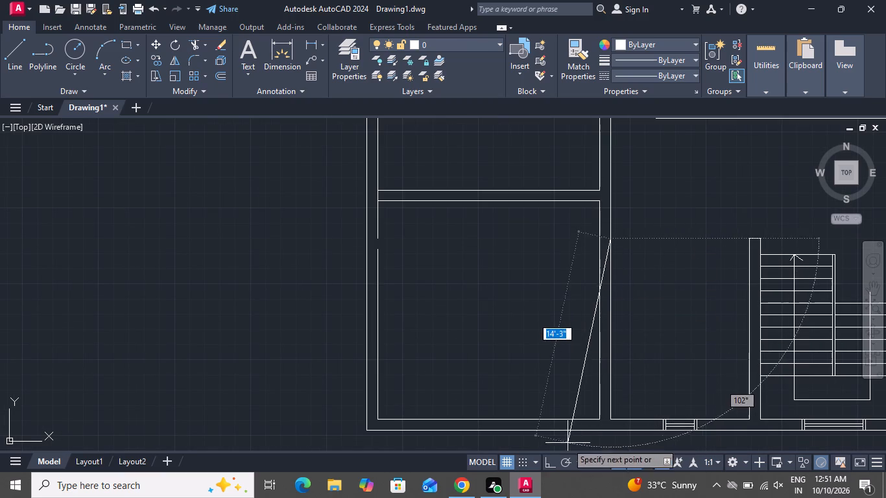
left_click(555, 462)
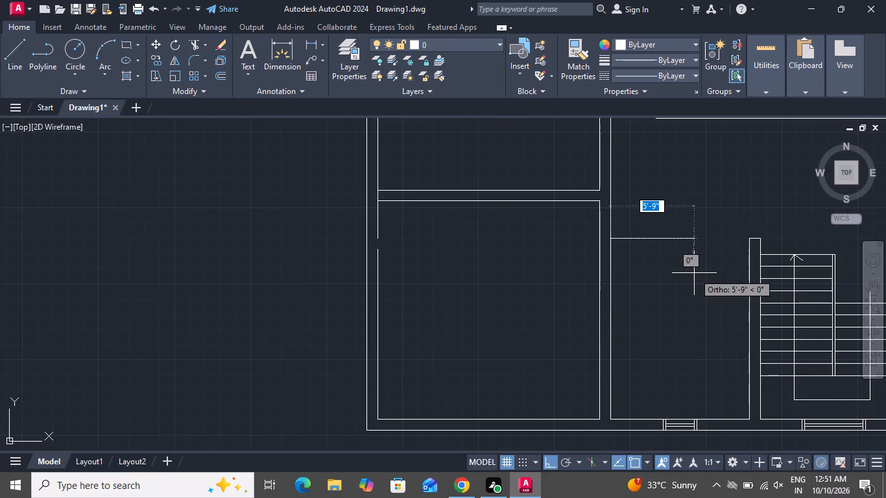
left_click(695, 272)
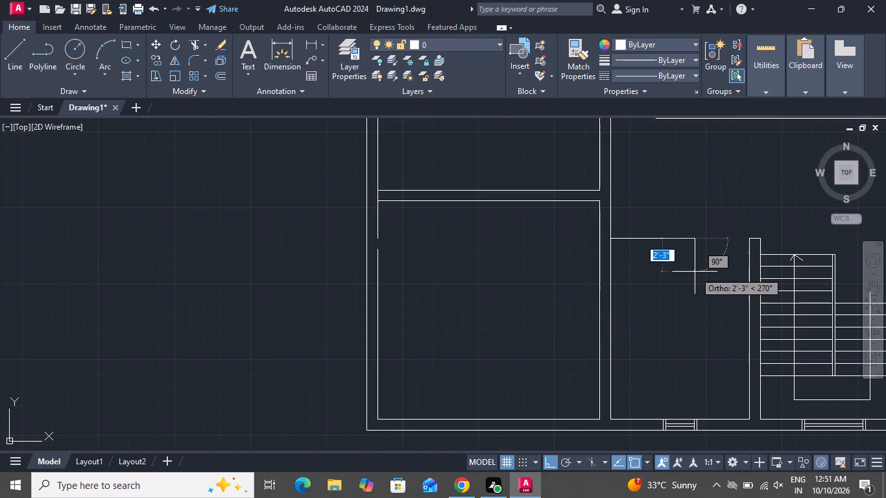
right_click(695, 272)
left_click(700, 287)
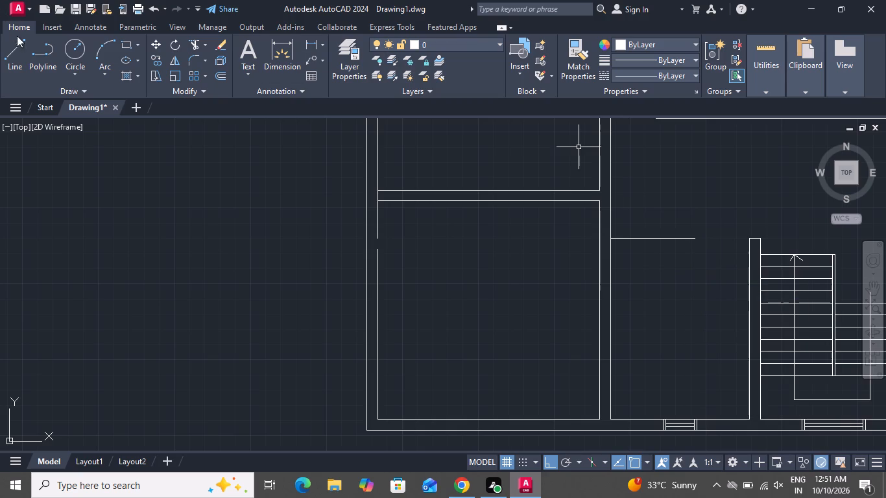
Offset the new horizontal line beside the staircase downward by 9" to form a short wall.
type("o")
key("space")
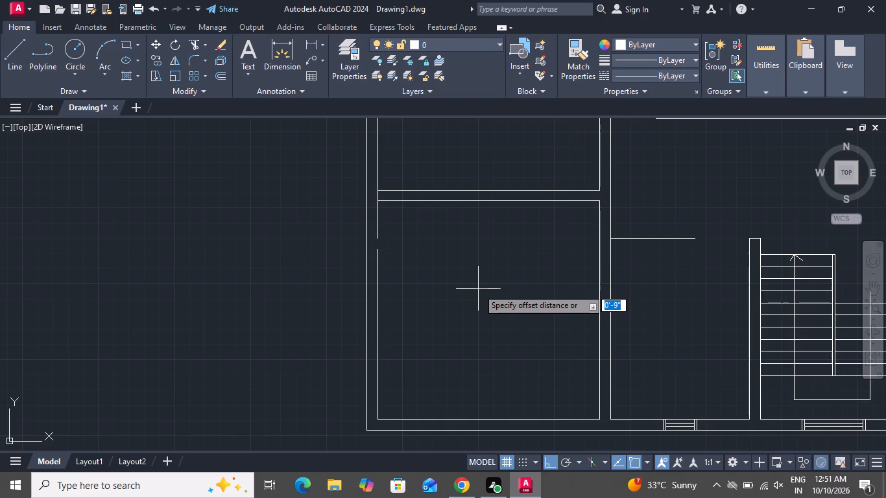
key("9")
key("shift+quotedbl")
key("Return")
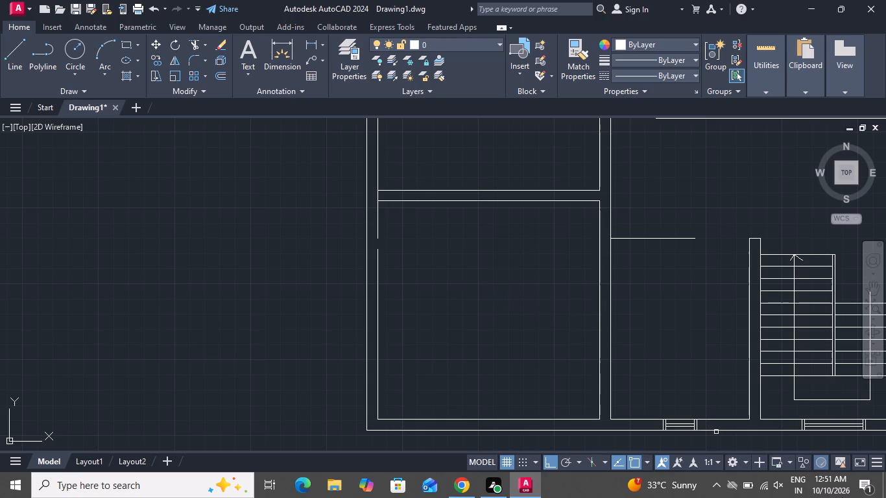
left_click(670, 235)
left_click(671, 237)
left_click(667, 277)
right_click(667, 279)
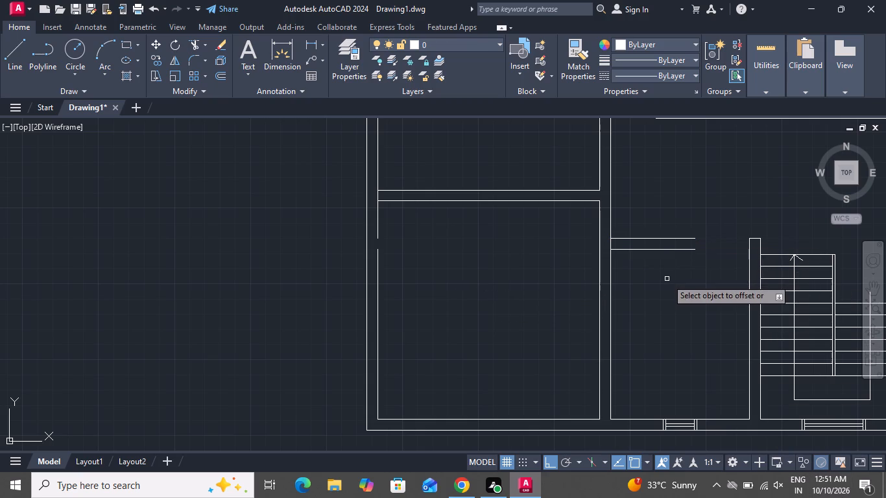
left_click(683, 296)
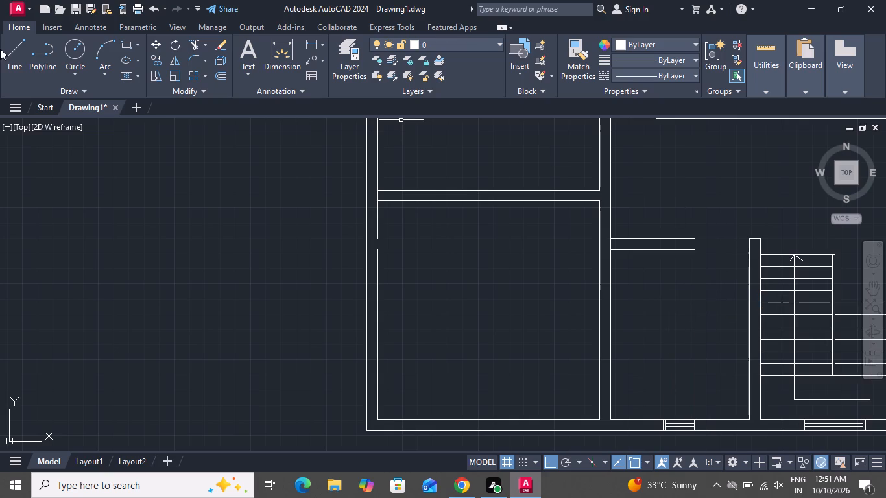
Trim the side wall line between the short wall's two faces to open the junction.
left_click(193, 42)
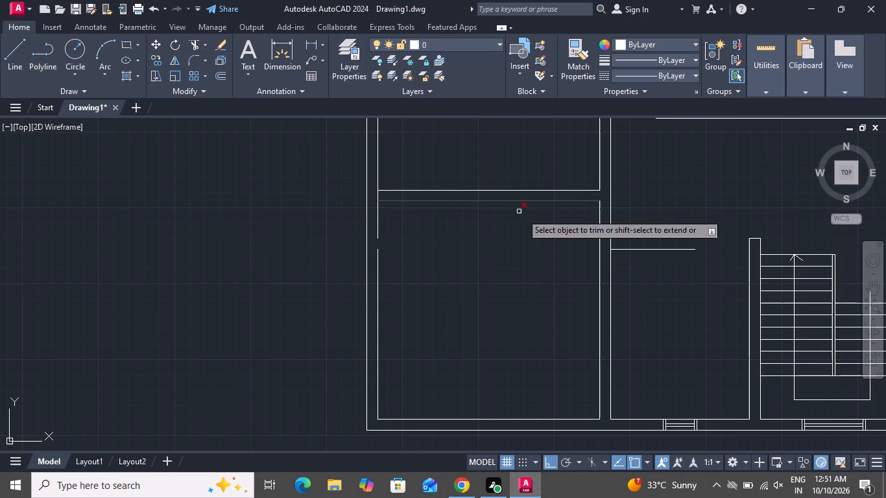
left_click(612, 246)
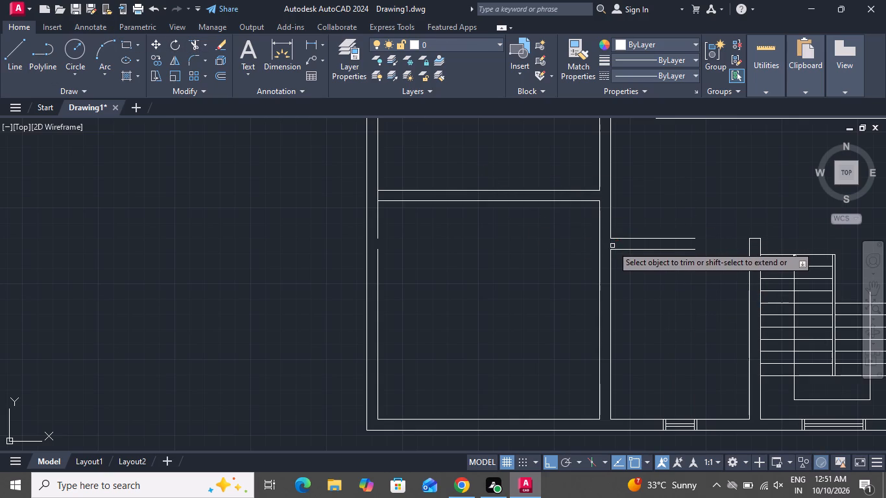
right_click(647, 283)
left_click(673, 308)
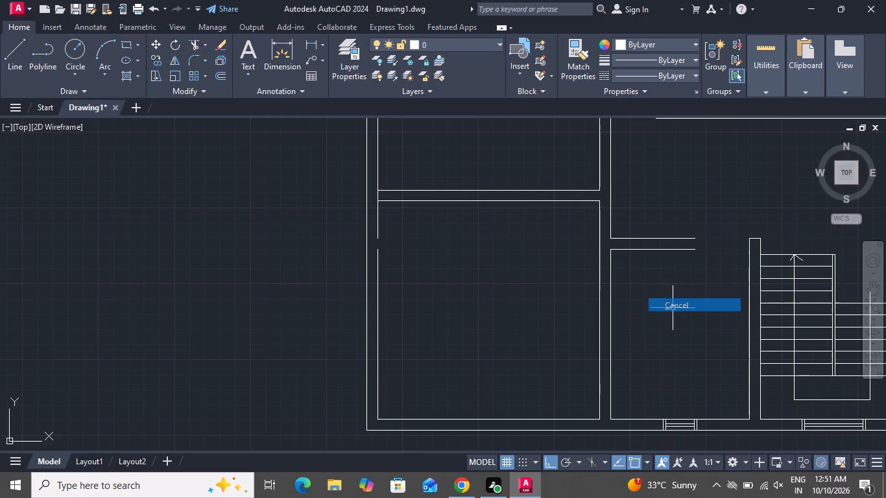
Draw a vertical line closing the short wall's free end facing the staircase.
left_click(11, 59)
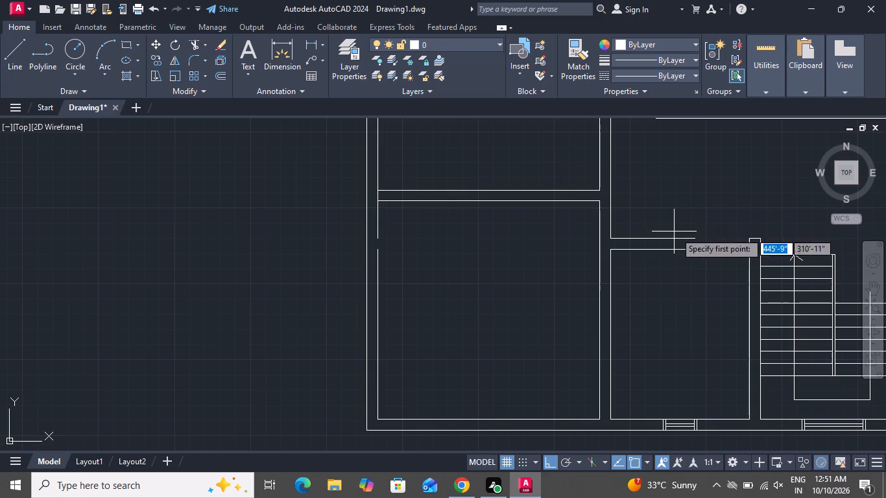
left_click(691, 239)
left_click(696, 248)
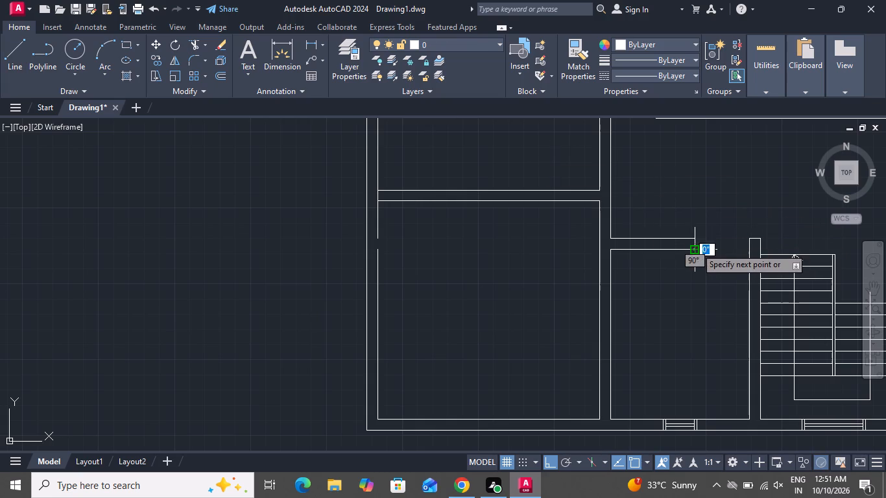
right_click(698, 246)
left_click(723, 264)
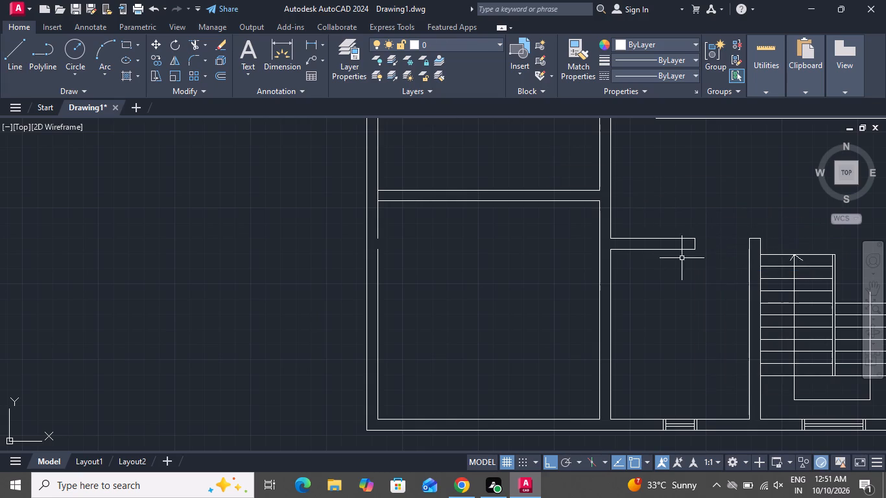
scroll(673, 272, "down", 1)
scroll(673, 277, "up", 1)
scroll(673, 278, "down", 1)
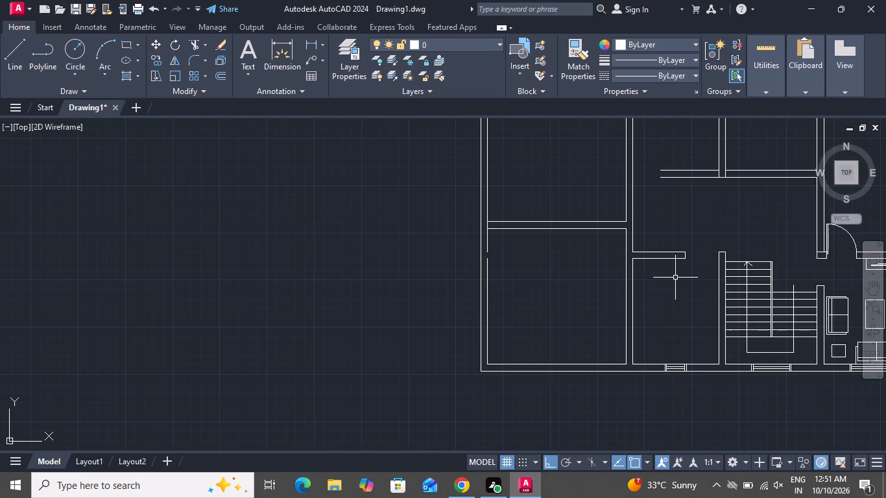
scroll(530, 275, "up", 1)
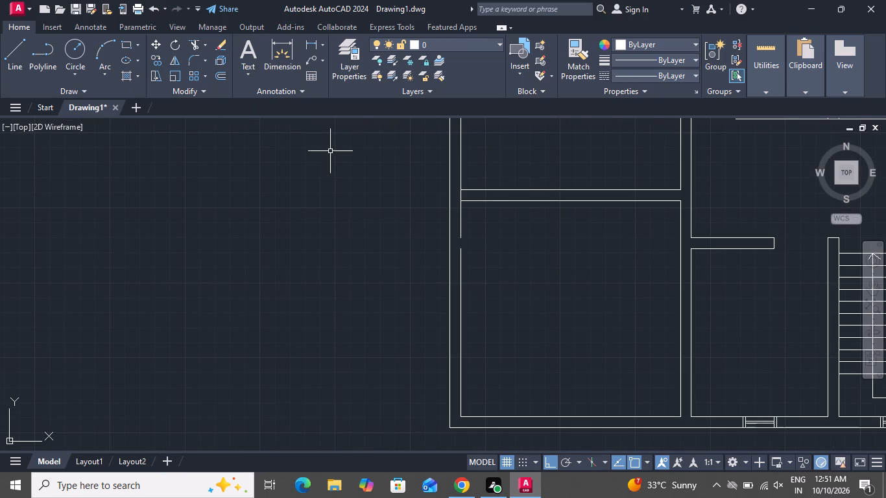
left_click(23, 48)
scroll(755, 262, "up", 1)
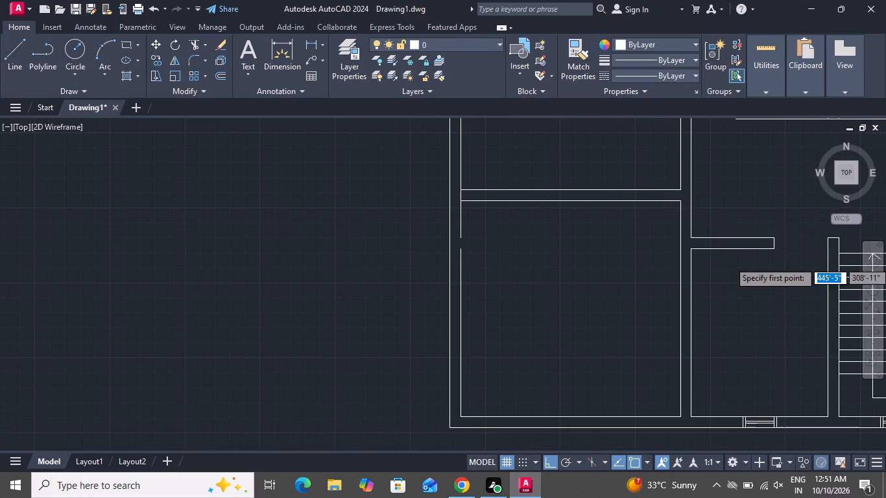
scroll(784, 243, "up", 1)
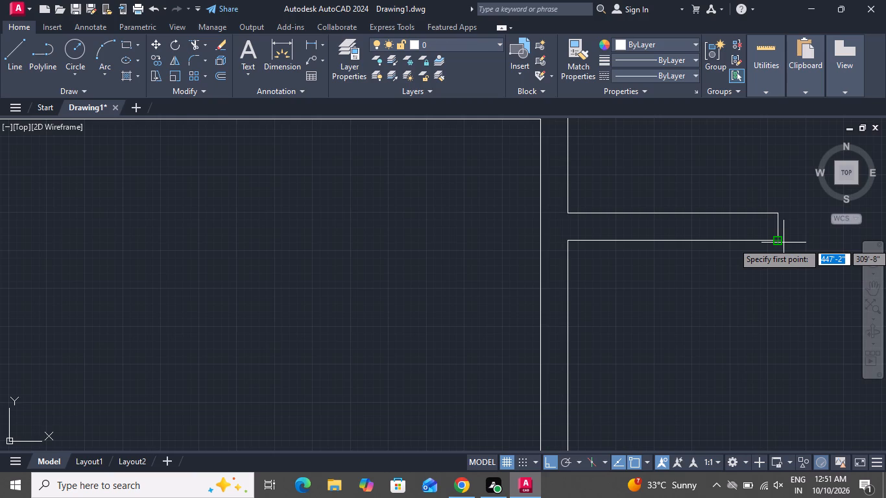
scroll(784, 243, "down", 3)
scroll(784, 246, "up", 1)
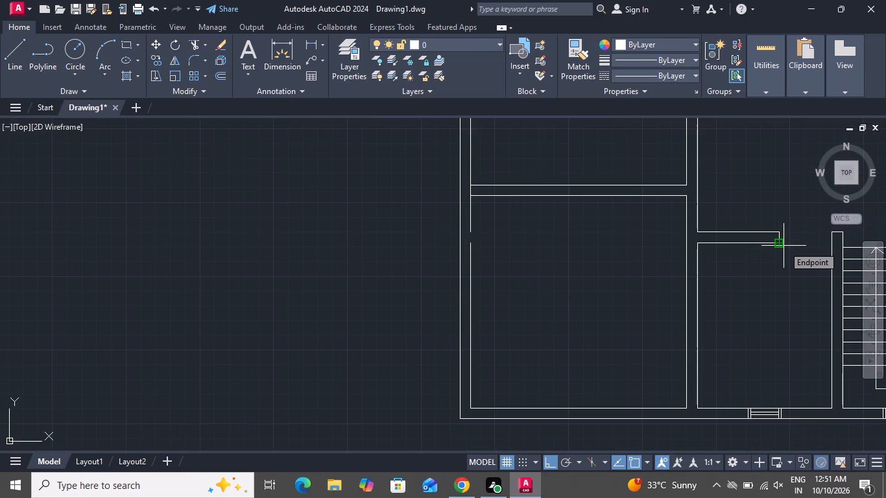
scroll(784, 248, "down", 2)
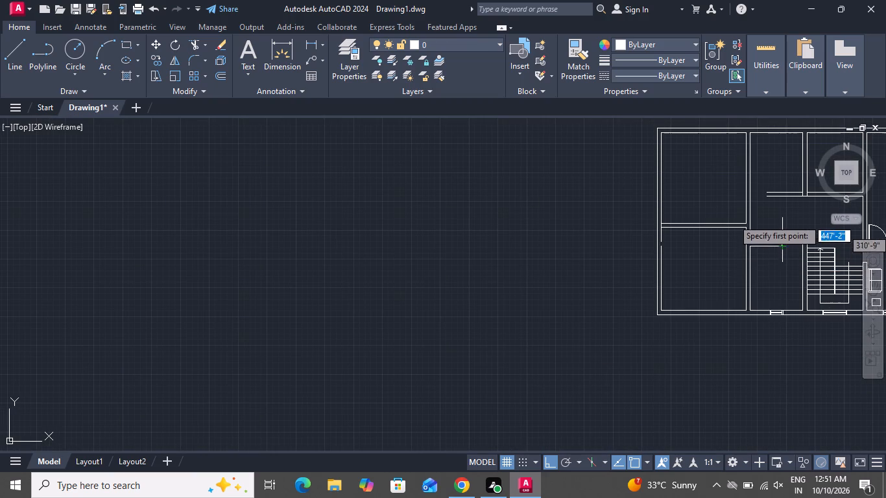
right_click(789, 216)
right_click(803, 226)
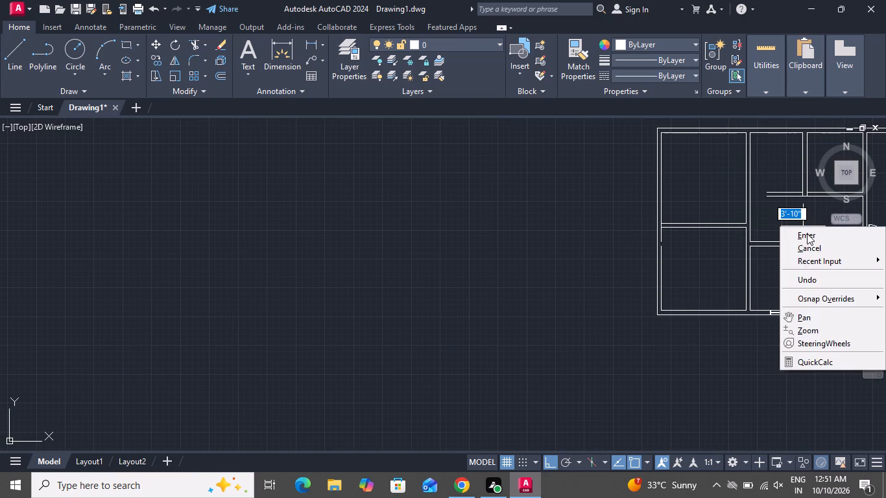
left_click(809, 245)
Delete the short wall's lines between the side wall and the staircase wall.
scroll(793, 240, "up", 1)
left_click_drag(772, 229, 763, 246)
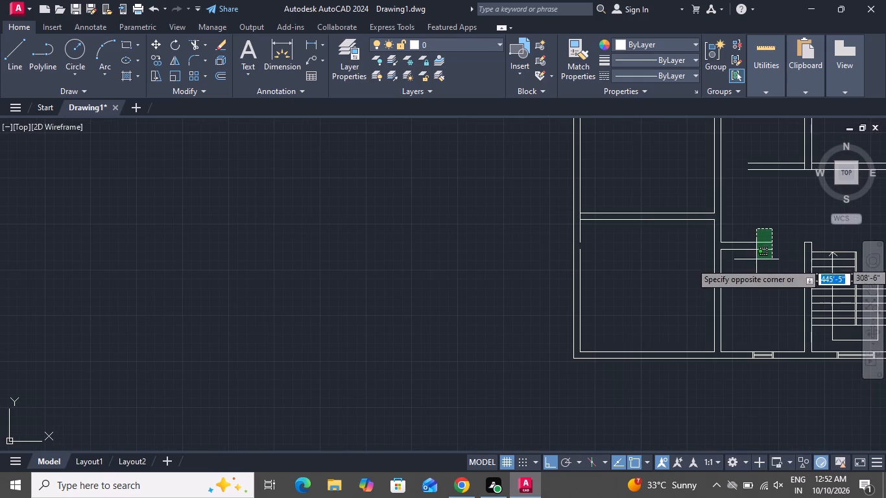
left_click(756, 265)
key("Delete")
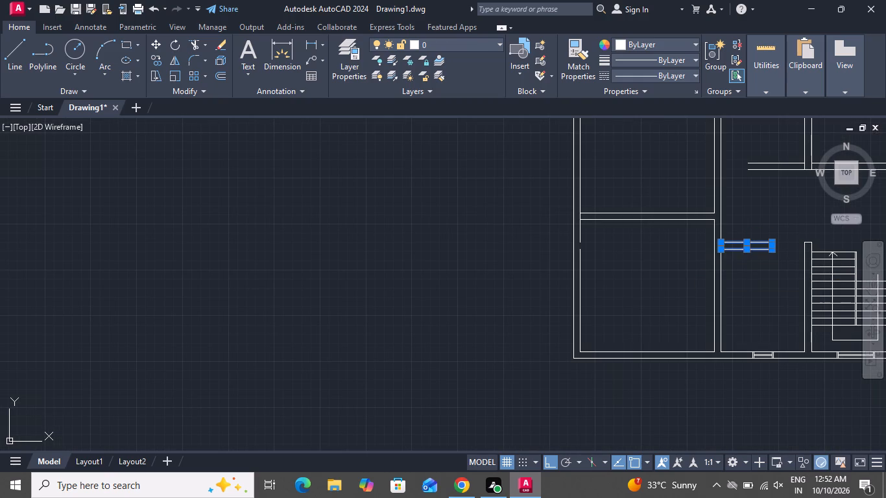
Draw a horizontal line from the staircase wall across to the side wall, a little below the staircase wall's upper end.
left_click(10, 47)
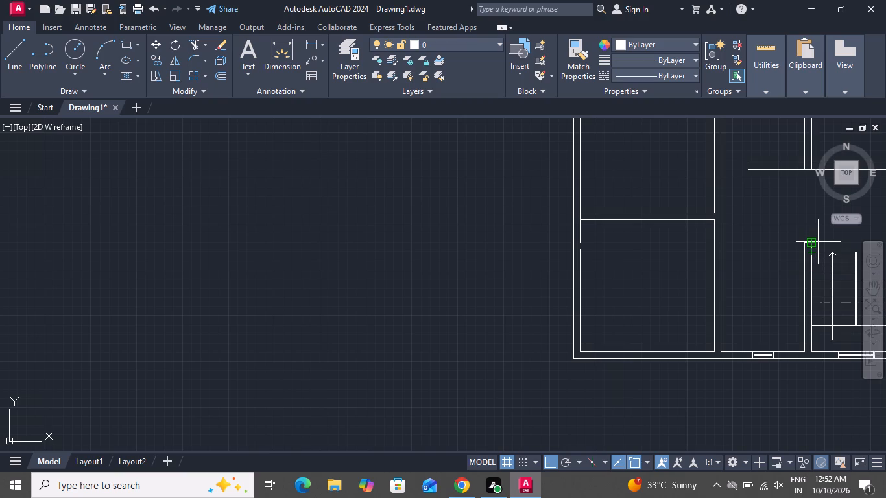
scroll(789, 257, "down", 2)
scroll(789, 257, "up", 1)
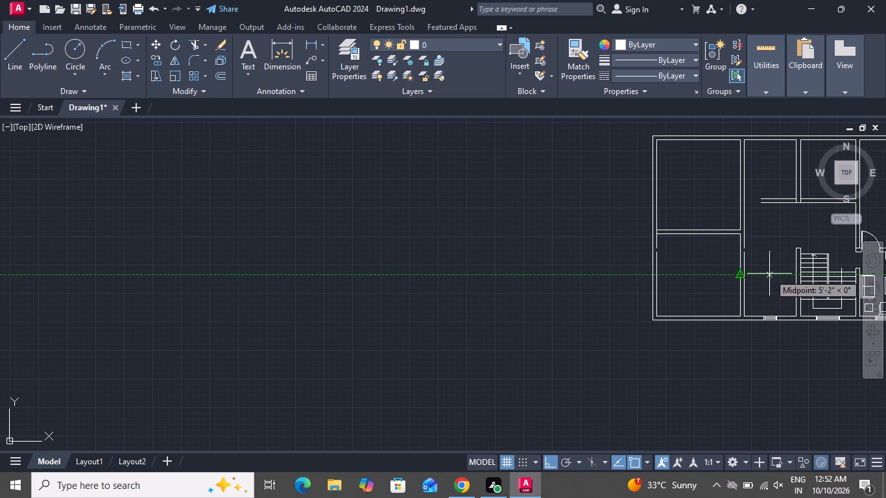
scroll(833, 187, "down", 1)
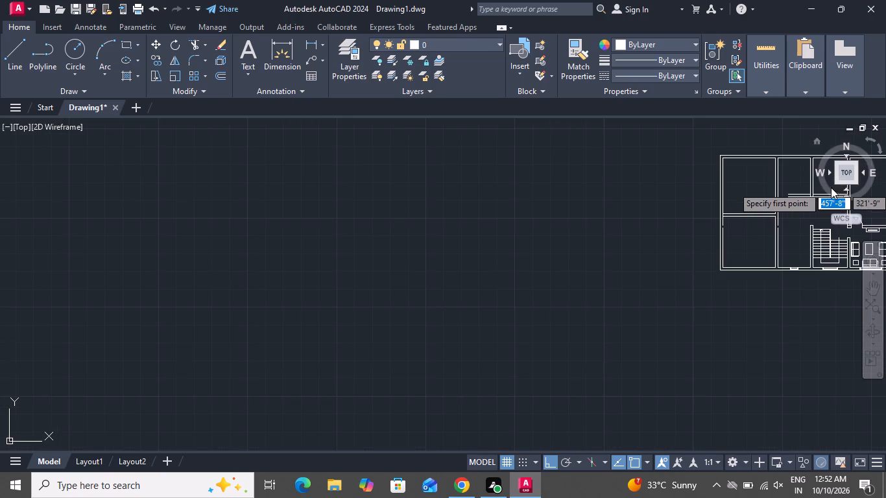
scroll(700, 239, "down", 2)
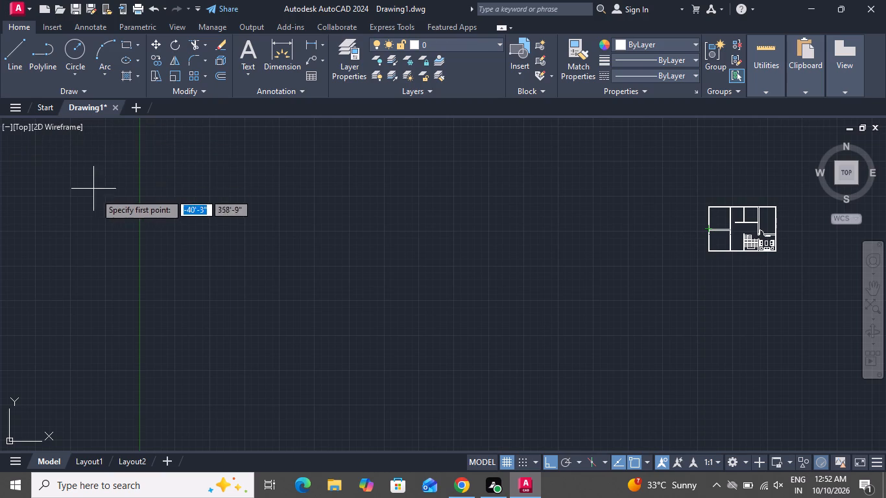
scroll(103, 206, "down", 1)
scroll(455, 226, "up", 2)
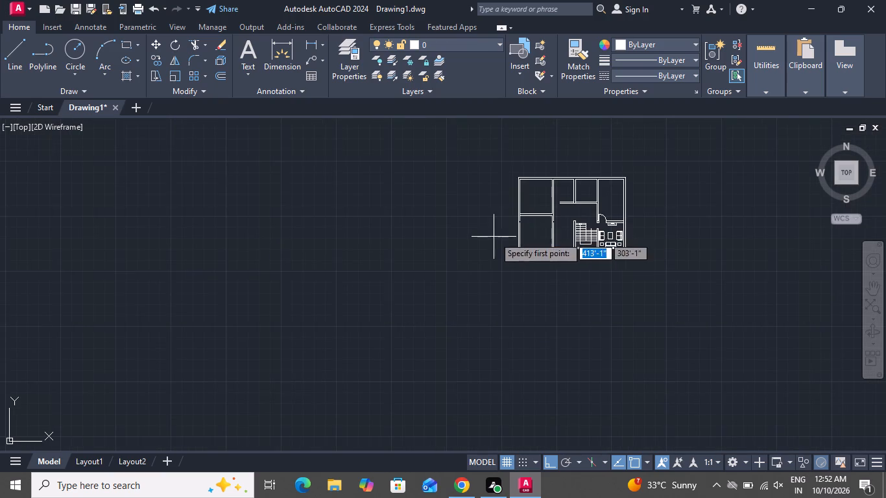
scroll(573, 234, "up", 4)
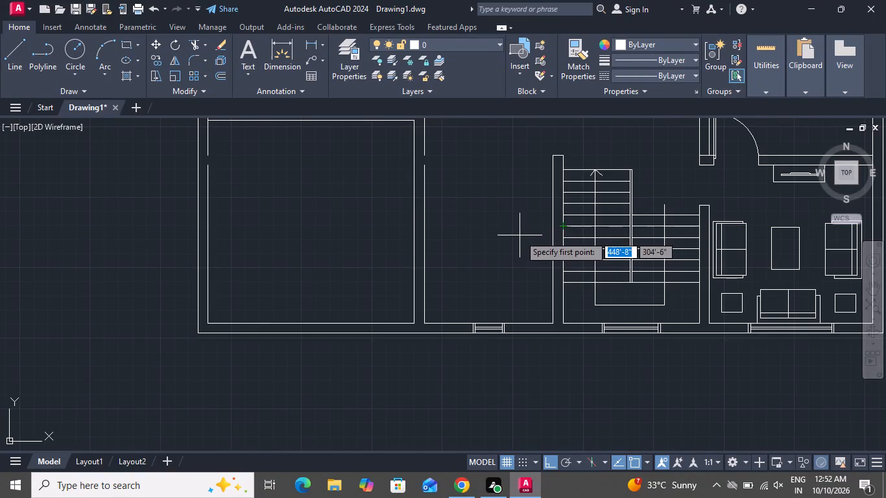
left_click(551, 195)
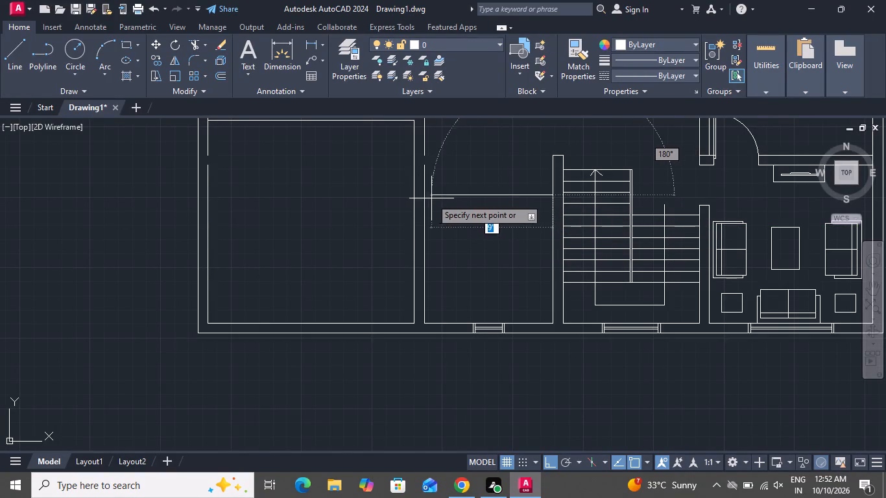
scroll(436, 220, "down", 2)
scroll(436, 220, "up", 2)
scroll(435, 220, "down", 1)
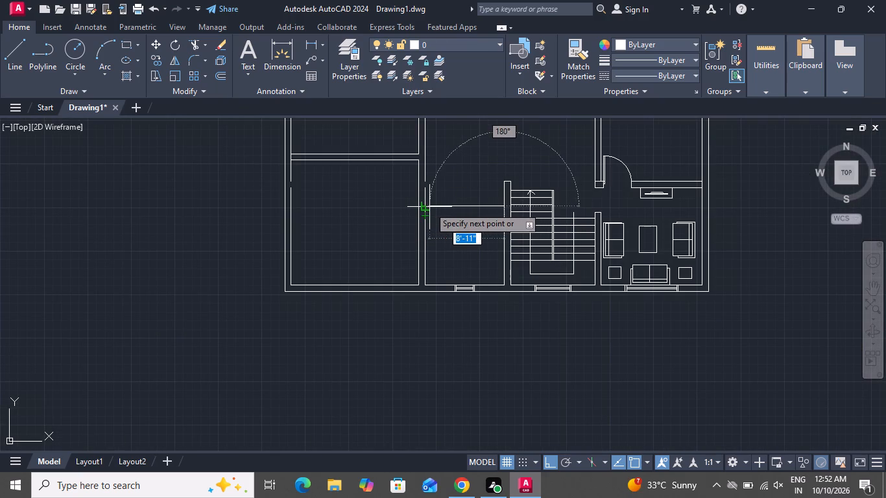
left_click(425, 207)
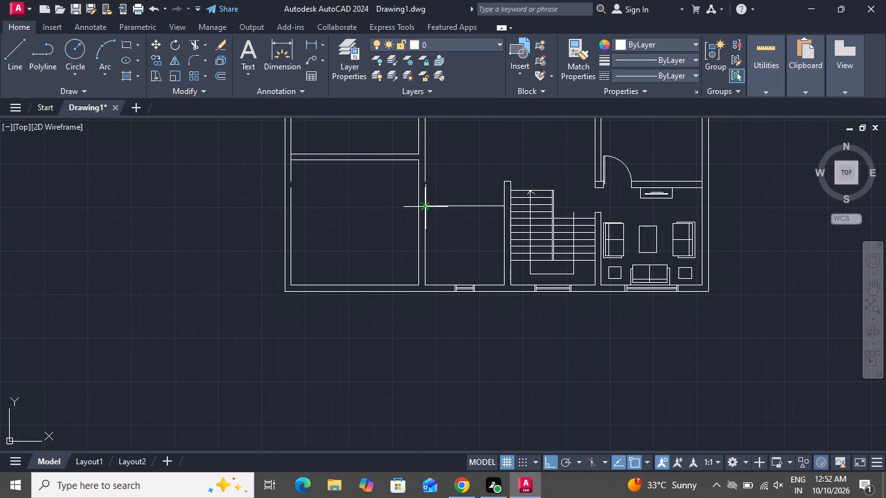
right_click(425, 207)
left_click(437, 222)
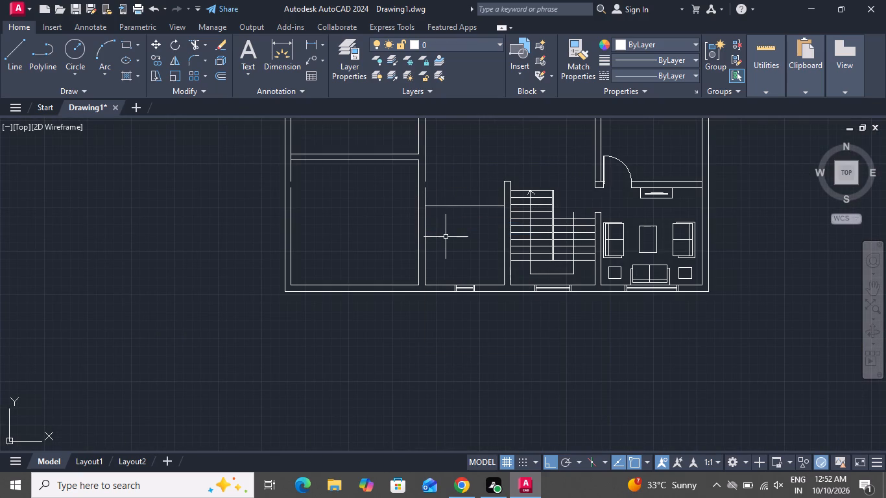
Offset the new horizontal line downward by 9" to form a partition wall beside the staircase.
type("o")
key("space")
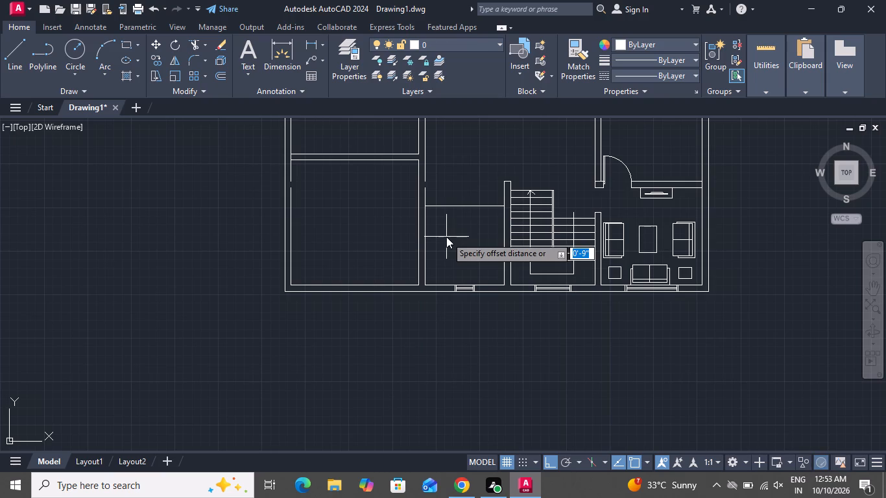
key("9")
key("shift+quotedbl")
key("Return")
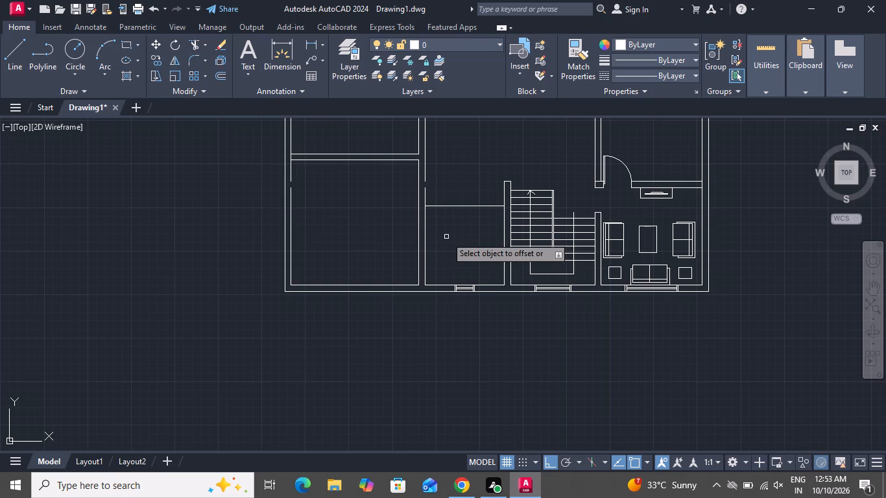
scroll(483, 207, "up", 3)
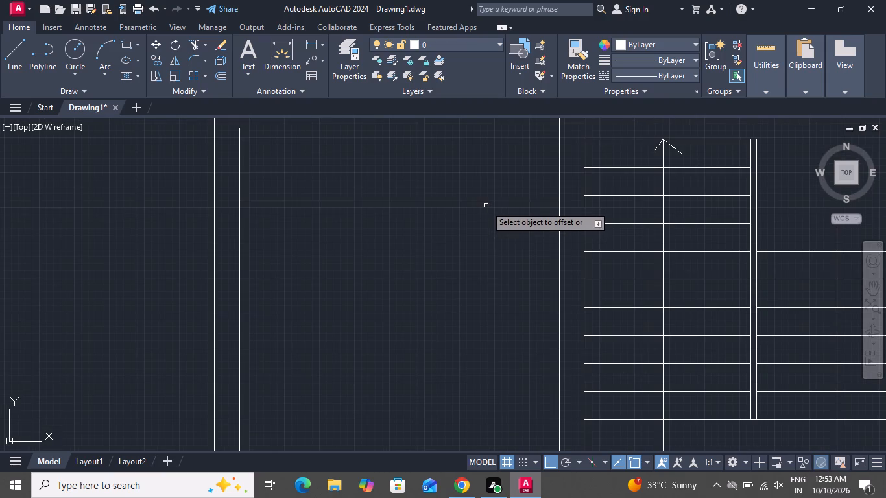
left_click(486, 202)
left_click(489, 236)
right_click(489, 245)
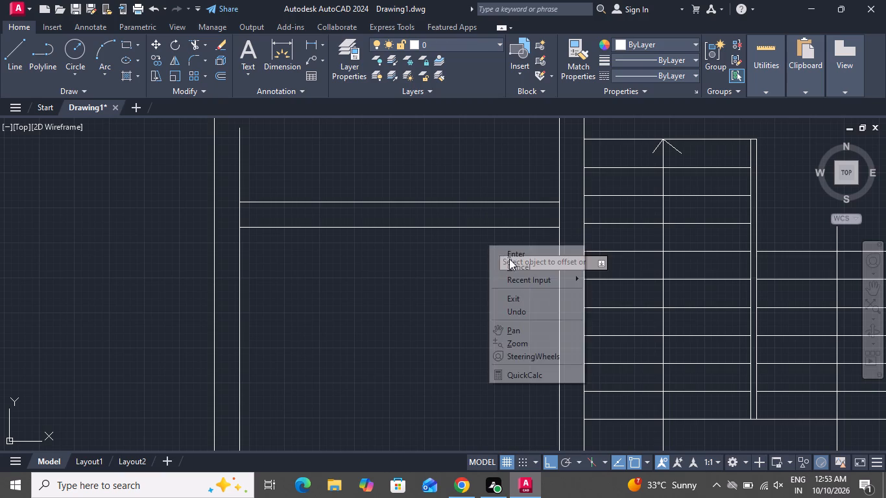
left_click(510, 261)
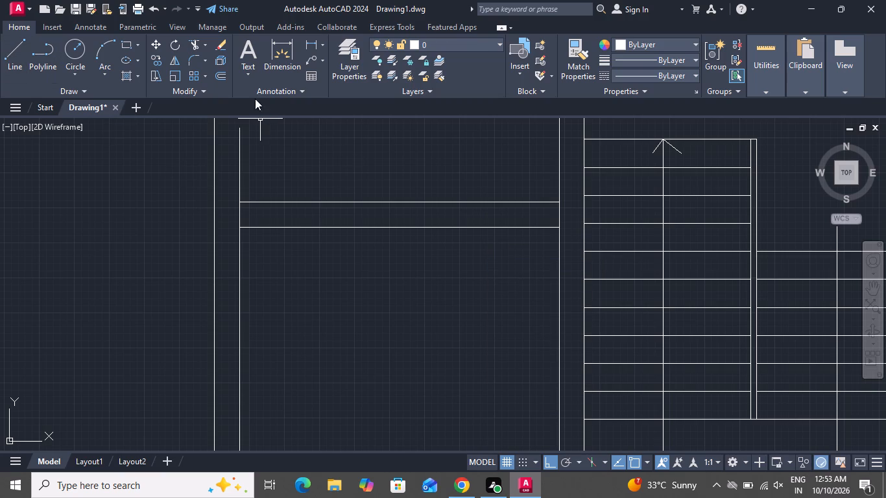
Trim the side wall and staircase wall lines between the new partition's two faces to open both junctions.
left_click(192, 43)
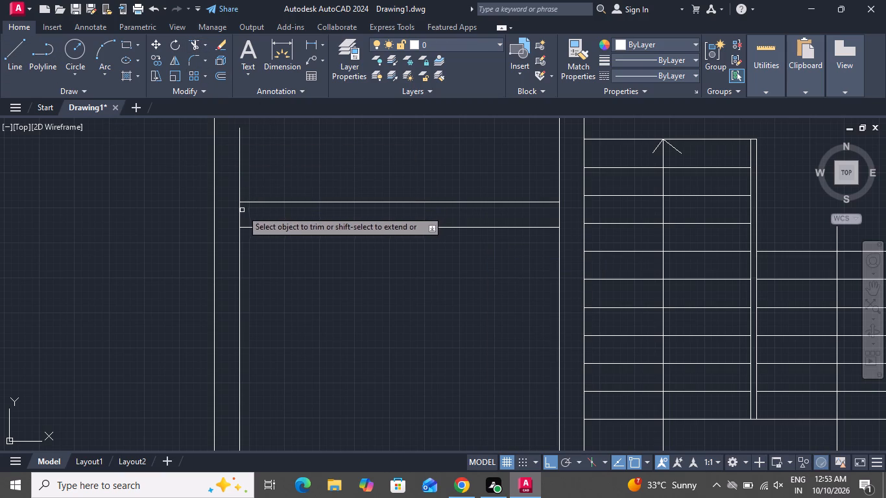
left_click(241, 213)
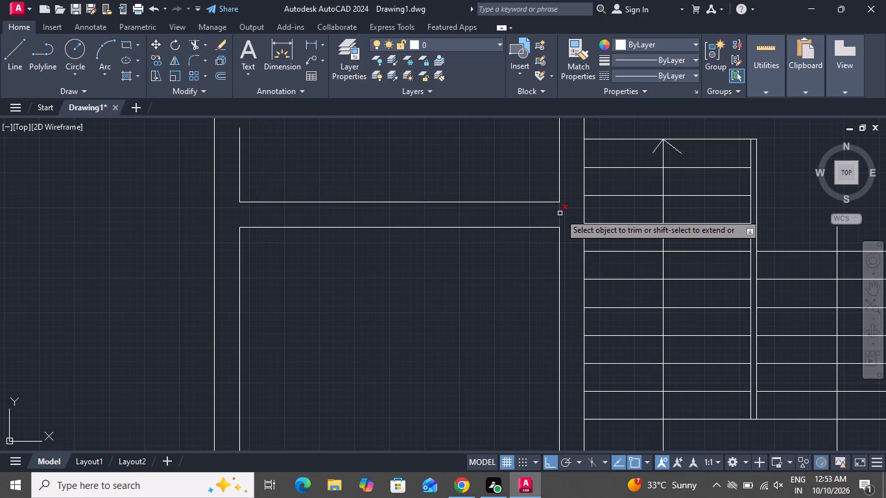
left_click(560, 213)
right_click(455, 275)
left_click(466, 298)
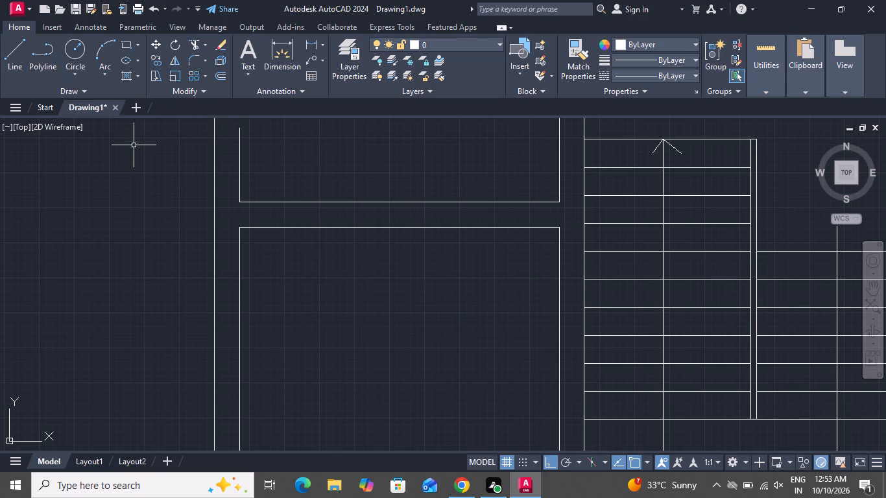
Draw a 9" vertical line across the partition's end at the staircase wall, joining its two faces.
left_click(6, 57)
left_click(563, 203)
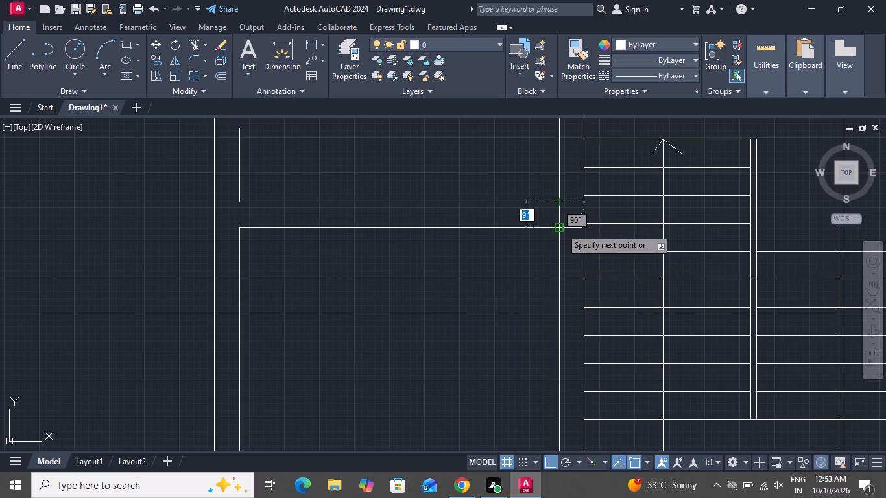
left_click(561, 229)
right_click(561, 230)
left_click(581, 248)
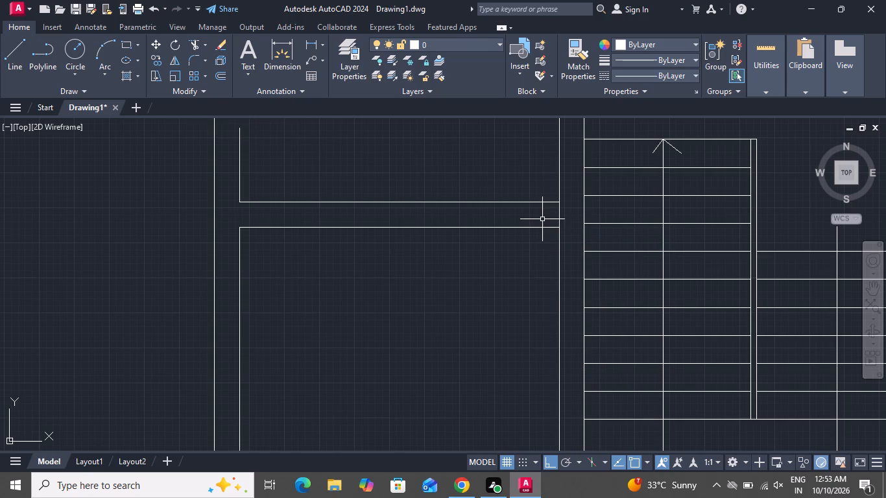
Offset the partition's vertical end line by 3" toward the side wall.
key("o")
key("space")
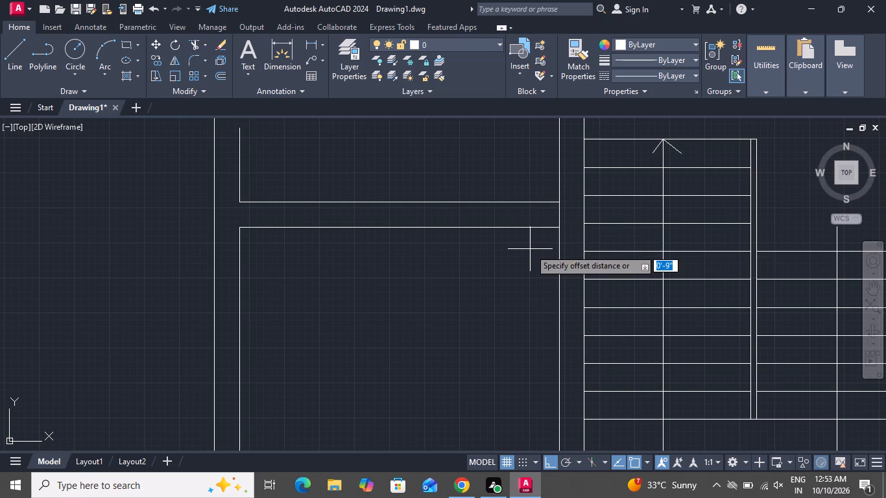
key("3")
key("shift+quotedbl")
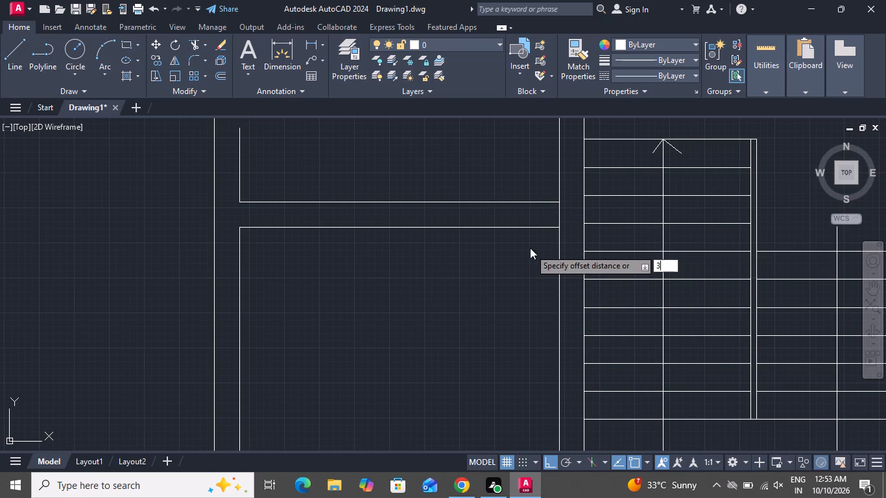
key("Return")
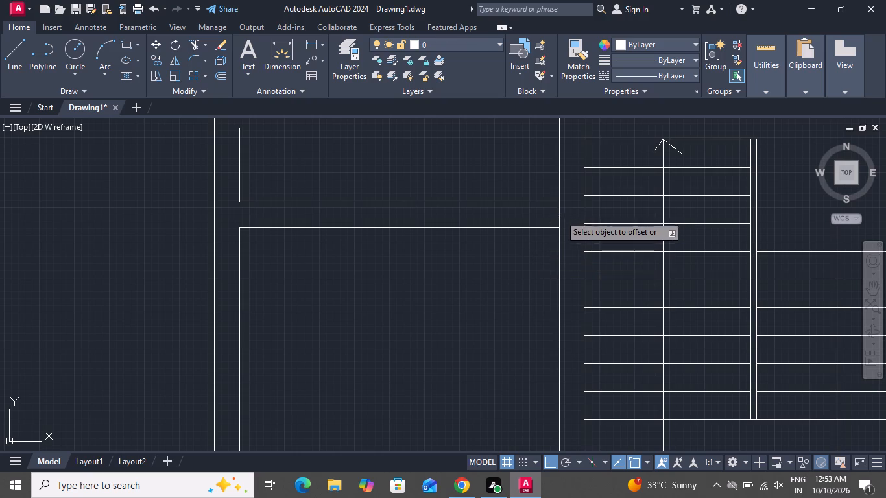
left_click(558, 214)
left_click(523, 219)
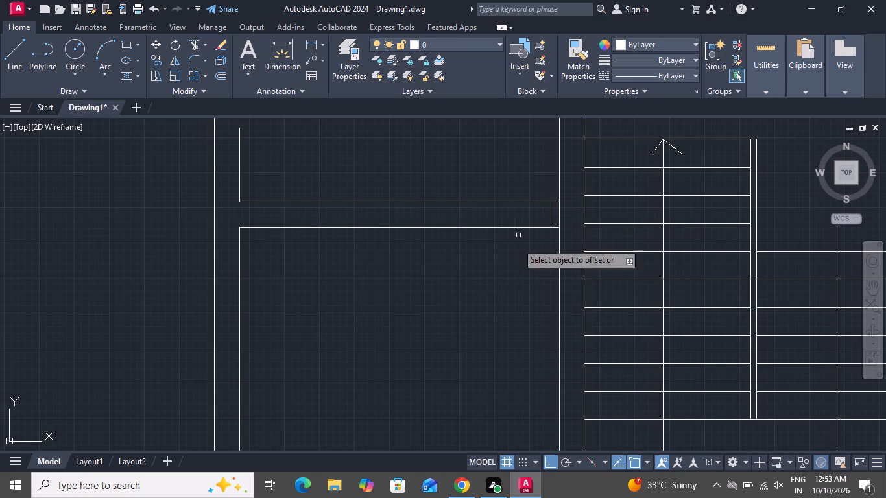
right_click(517, 259)
left_click(533, 278)
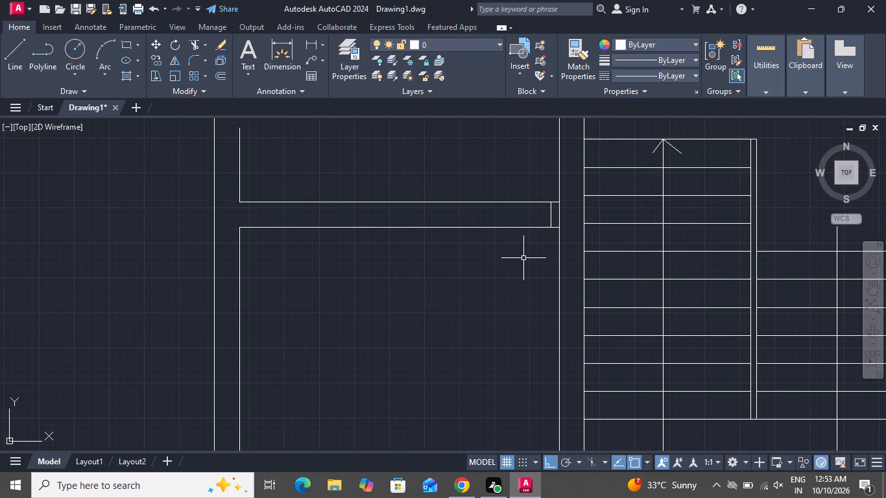
Offset the 3" jamb line in the partition by 3' toward the side wall to mark the door opening.
type("o")
key("space")
key("3")
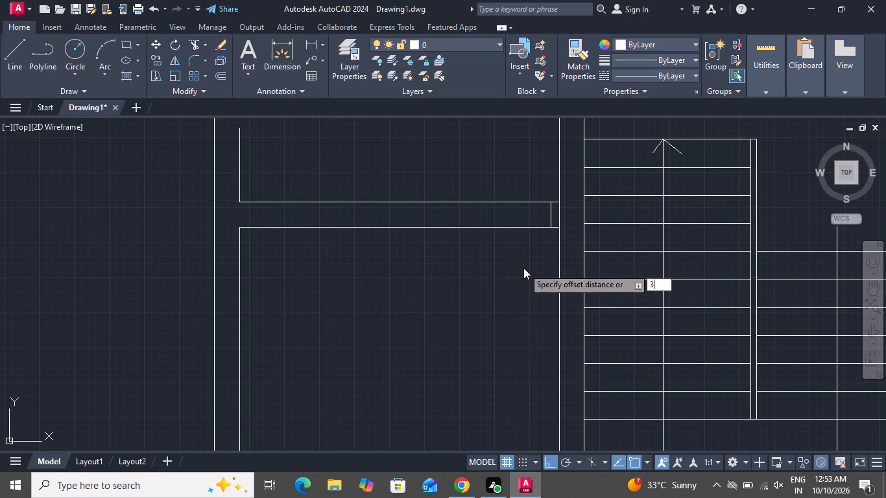
key("apostrophe")
key("Return")
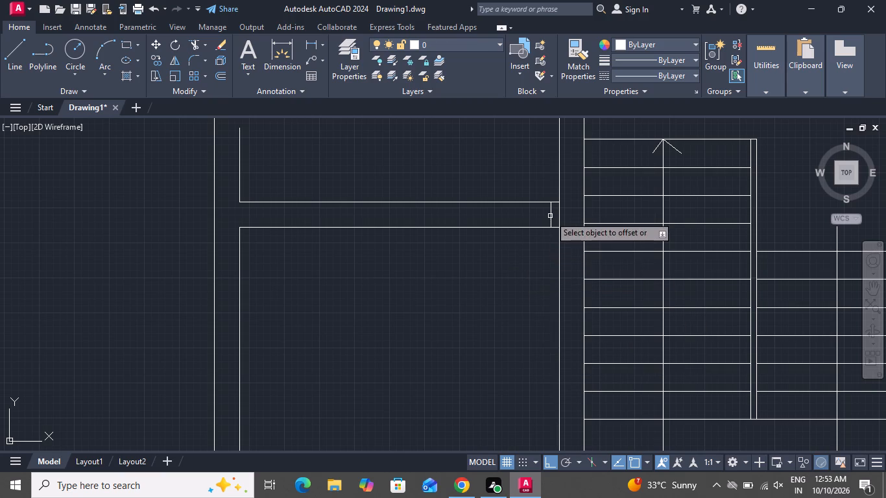
left_click(550, 215)
left_click(478, 220)
right_click(489, 267)
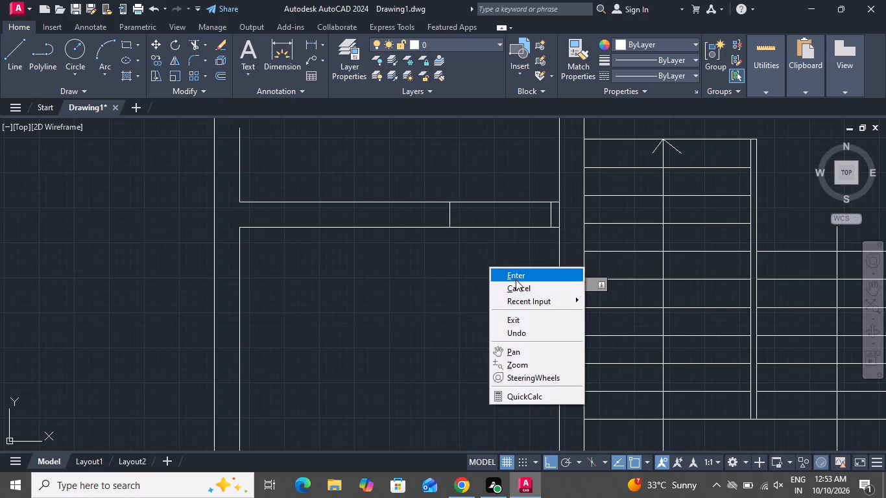
left_click(517, 285)
Draw a 3' vertical line downward from the midpoint of the jamb line nearest the staircase wall as the door leaf.
left_click(14, 49)
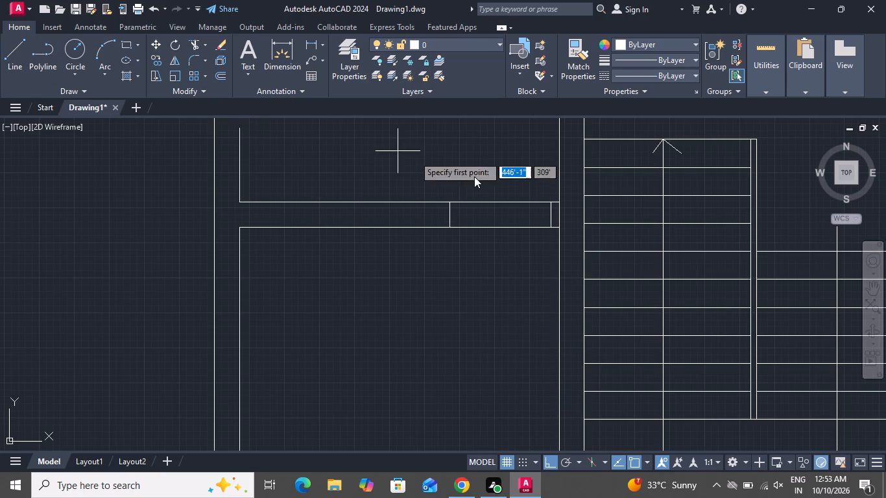
left_click(550, 215)
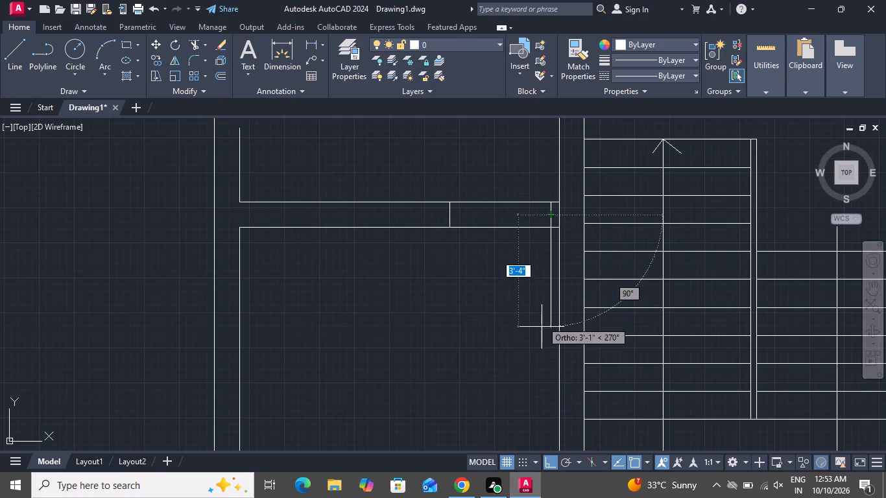
type("3'")
key("Return")
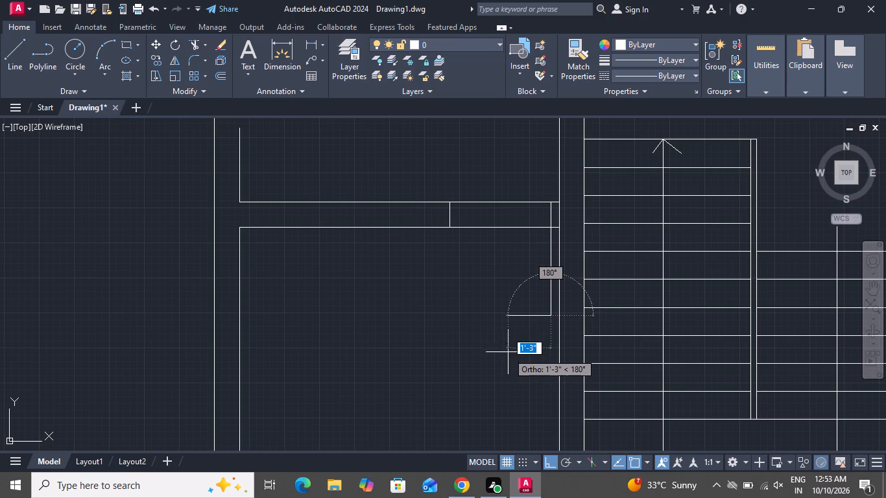
right_click(508, 348)
left_click(542, 231)
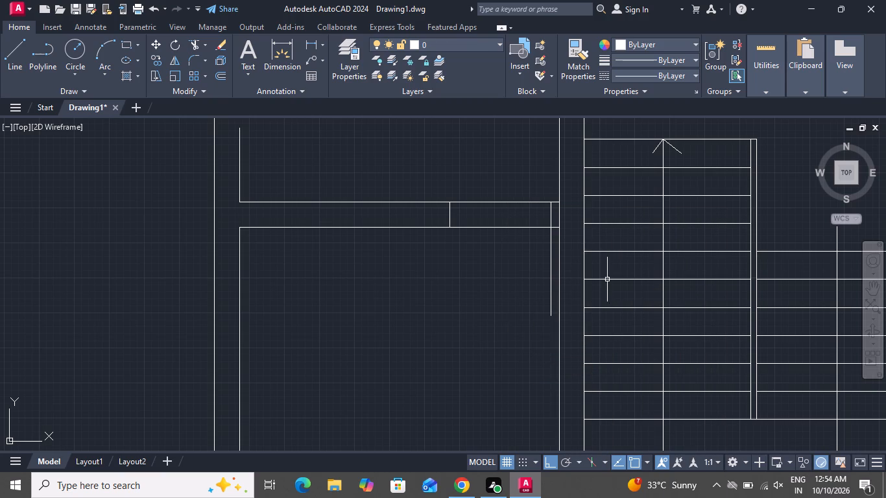
Offset the door leaf line by 2" toward the door opening to give the leaf its thickness.
scroll(588, 274, "up", 1)
type("o")
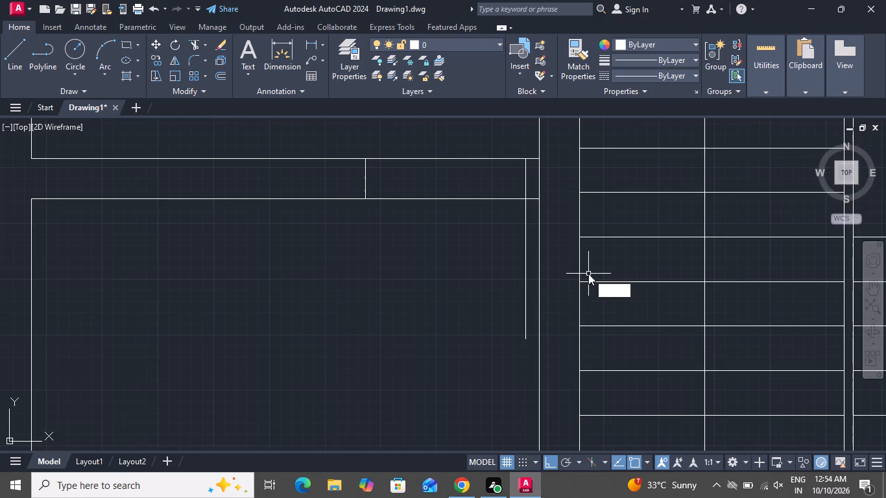
key("space")
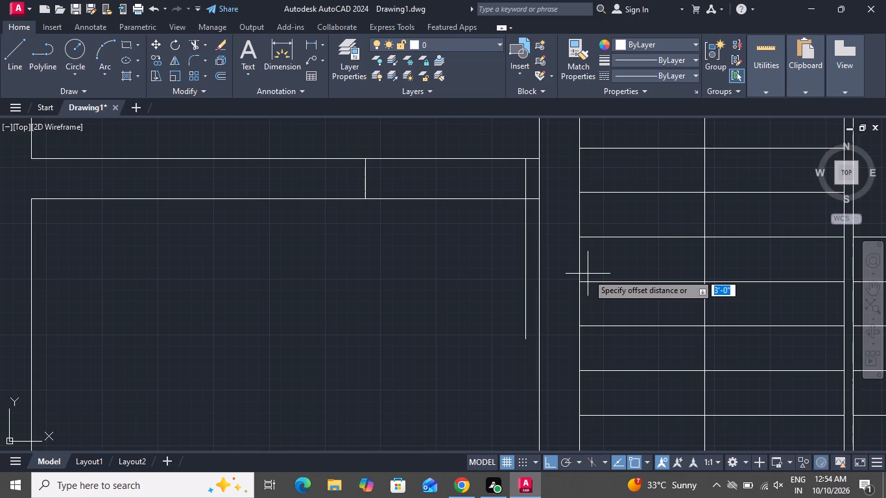
key("2")
key("shift+quotedbl")
key("Return")
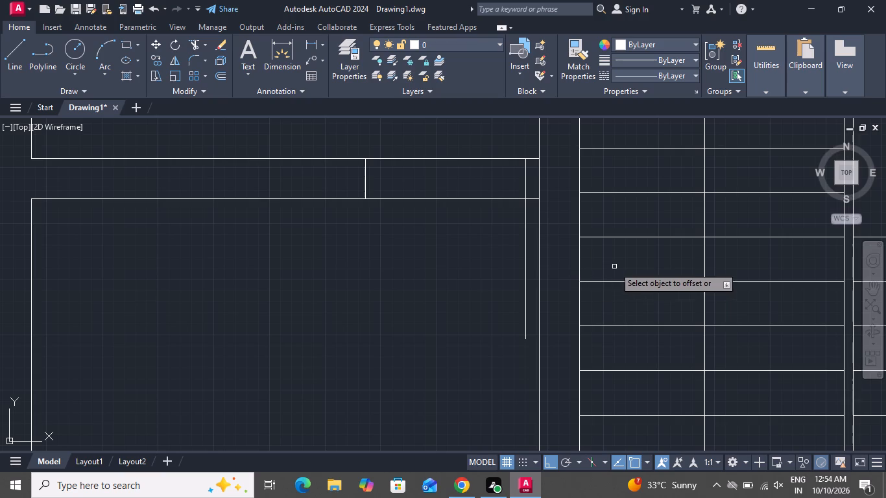
scroll(529, 279, "up", 1)
scroll(529, 279, "down", 1)
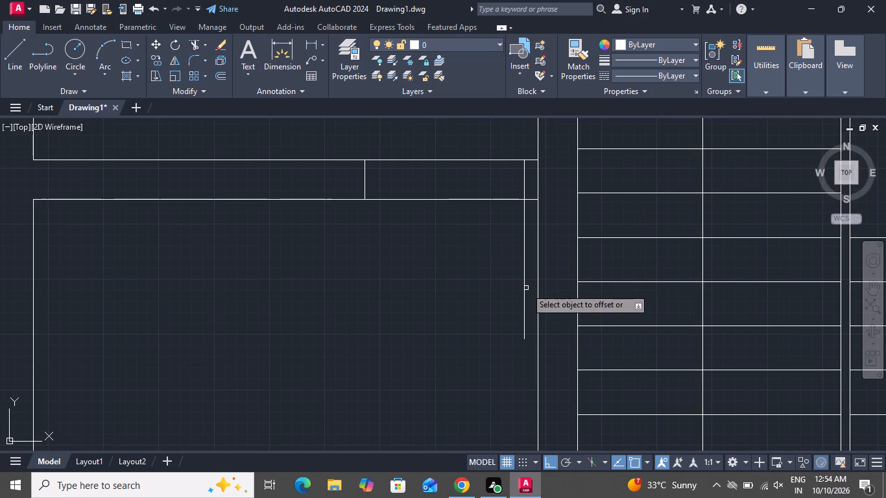
left_click(525, 289)
left_click(505, 293)
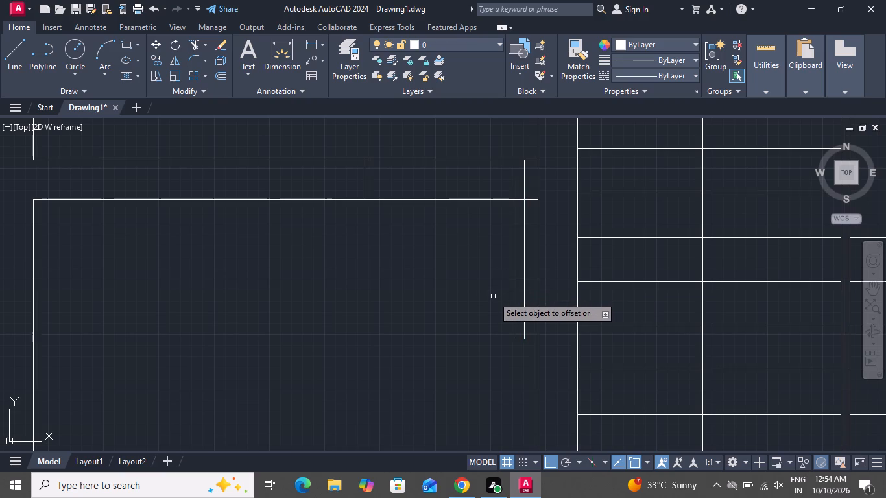
right_click(493, 296)
left_click(530, 312)
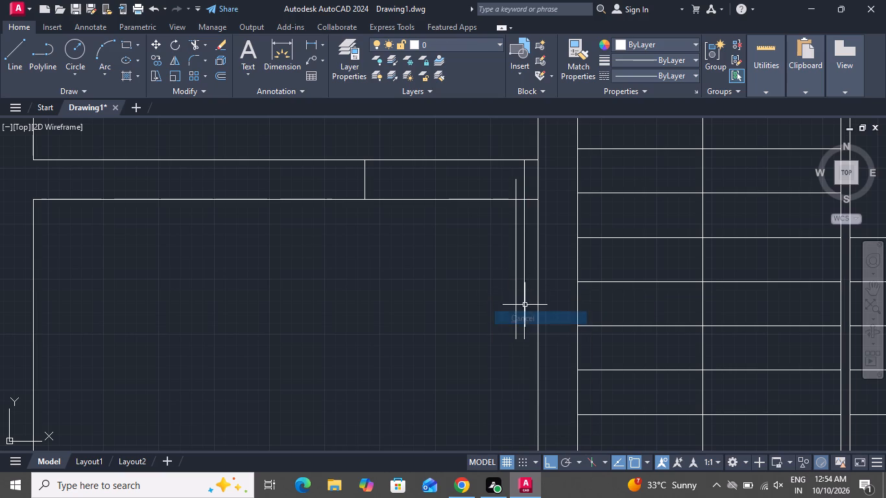
Draw the door swing arc from the far jamb's midpoint through the two lower ends of the leaf lines.
key("a")
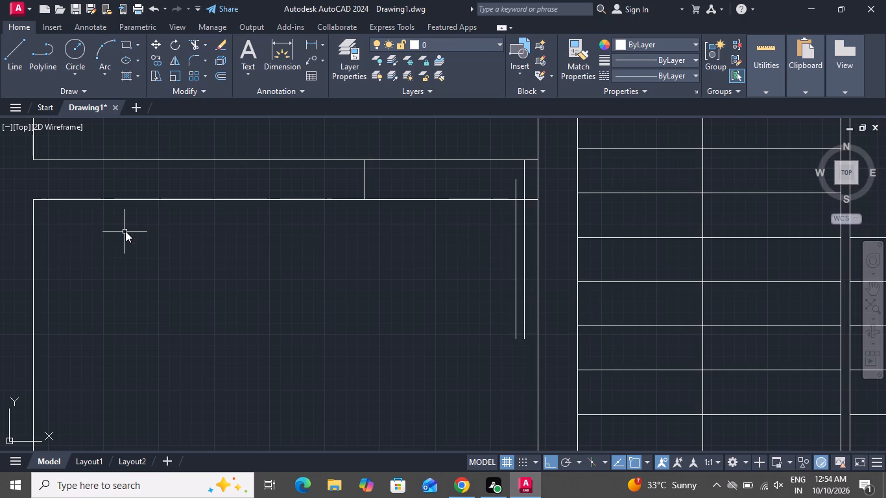
key("space")
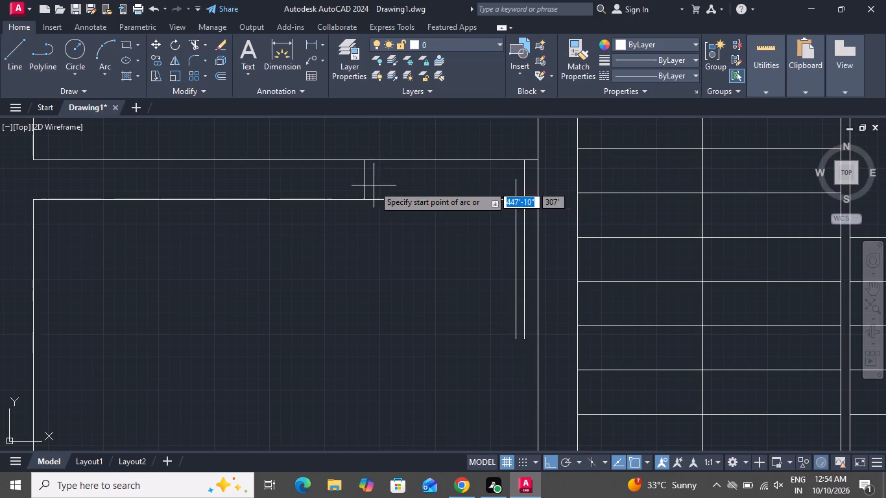
left_click(366, 182)
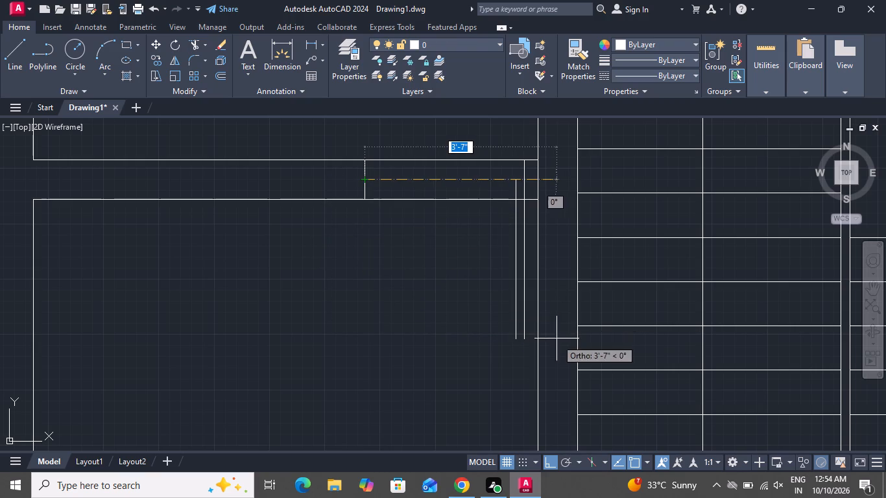
left_click(514, 343)
left_click(528, 343)
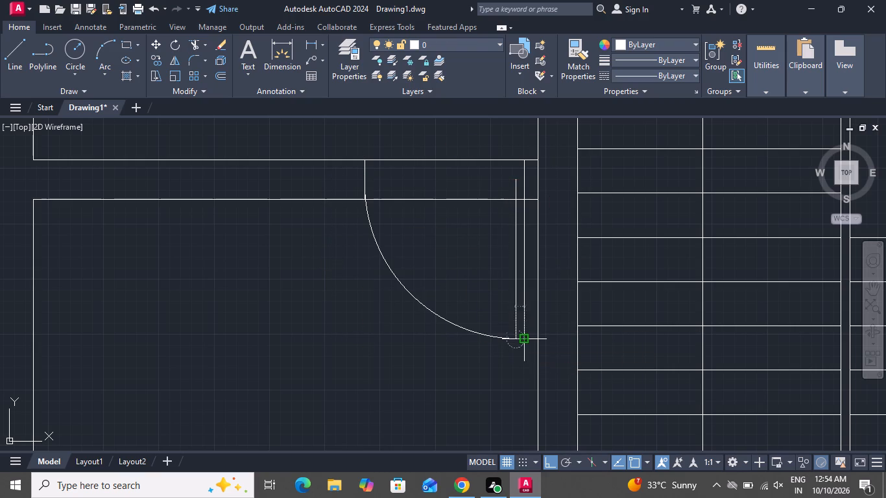
Draw a short horizontal line joining the two leaf lines at the upper end of the door leaf.
left_click(18, 58)
left_click(515, 183)
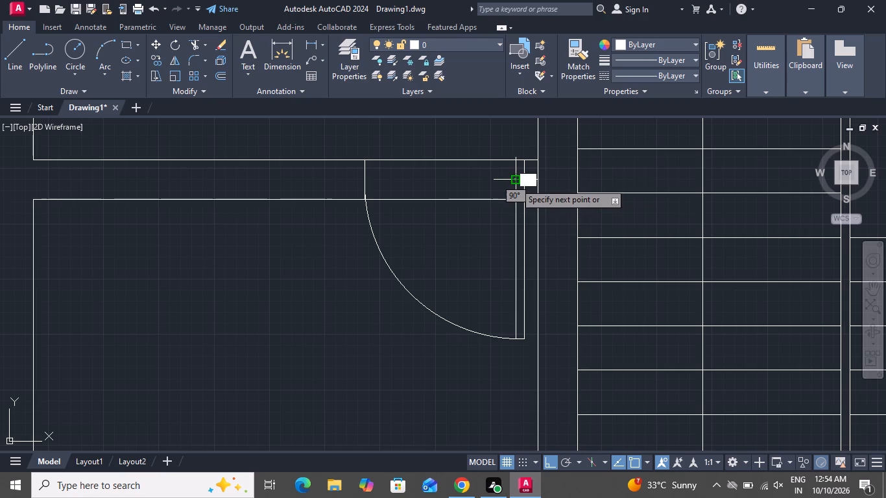
left_click(523, 184)
right_click(523, 184)
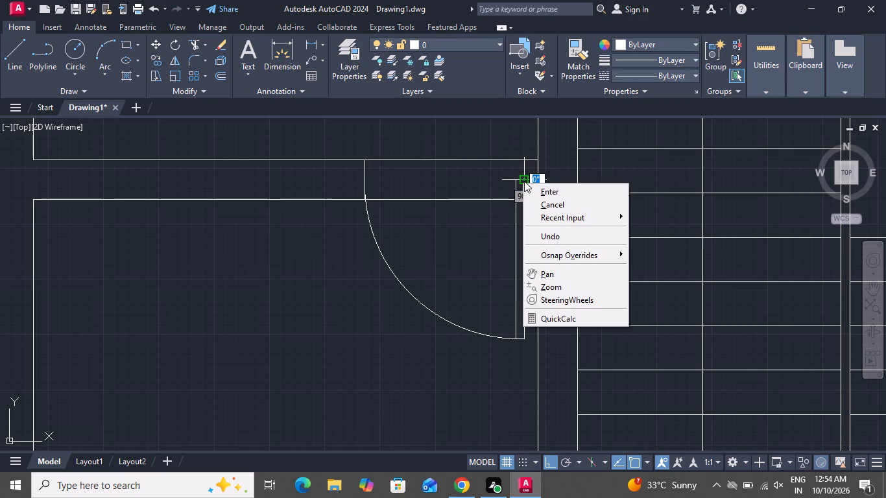
left_click(531, 205)
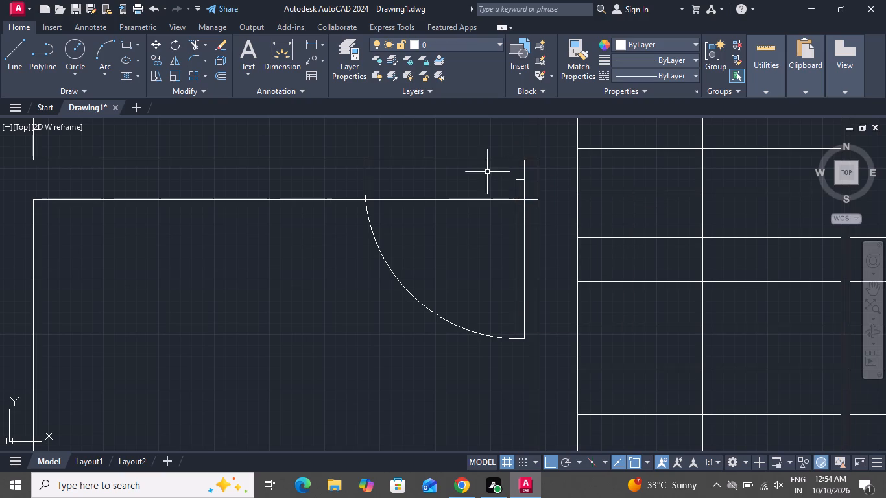
Trim both partition face lines across the door opening and the overlapping line segments at the upper end of the door leaf.
left_click(192, 43)
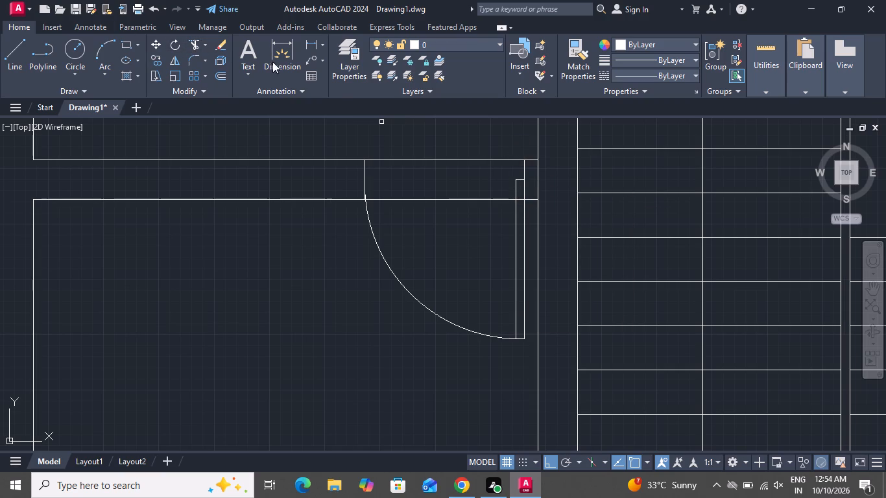
left_click(455, 154)
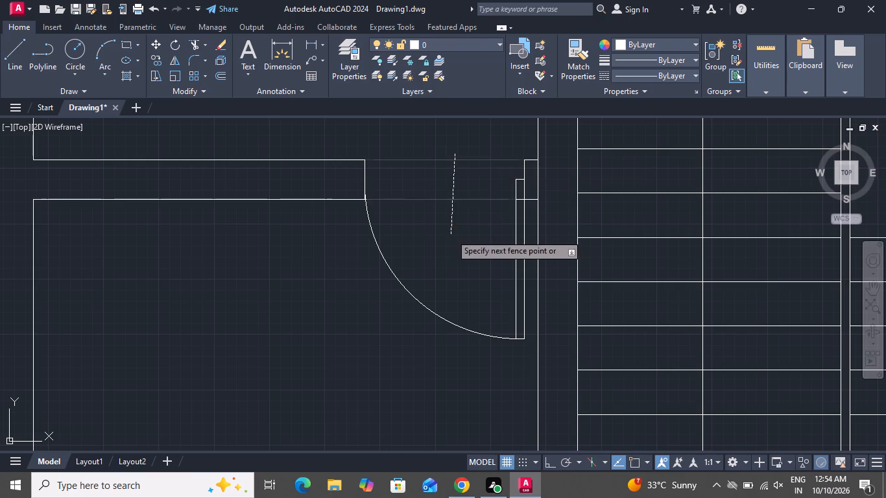
left_click(451, 234)
scroll(525, 190, "up", 2)
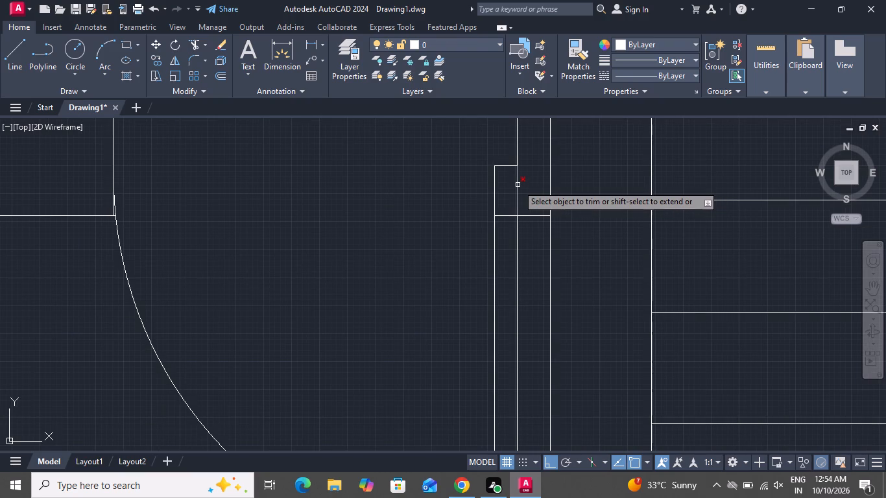
left_click(518, 185)
scroll(586, 227, "down", 2)
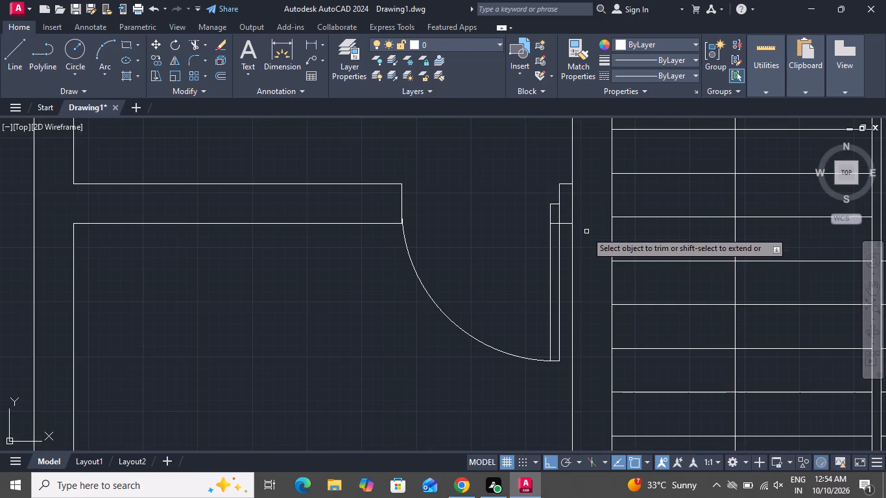
scroll(586, 241, "up", 1)
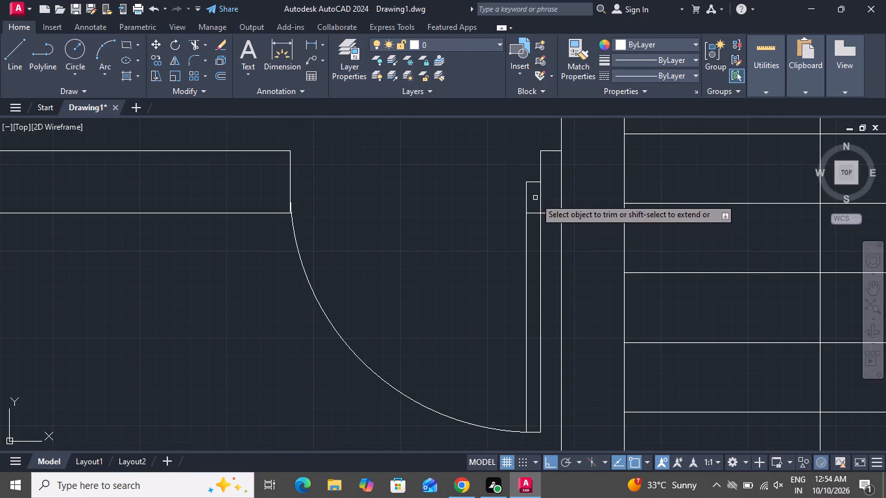
left_click(535, 198)
left_click(546, 196)
scroll(417, 278, "down", 1)
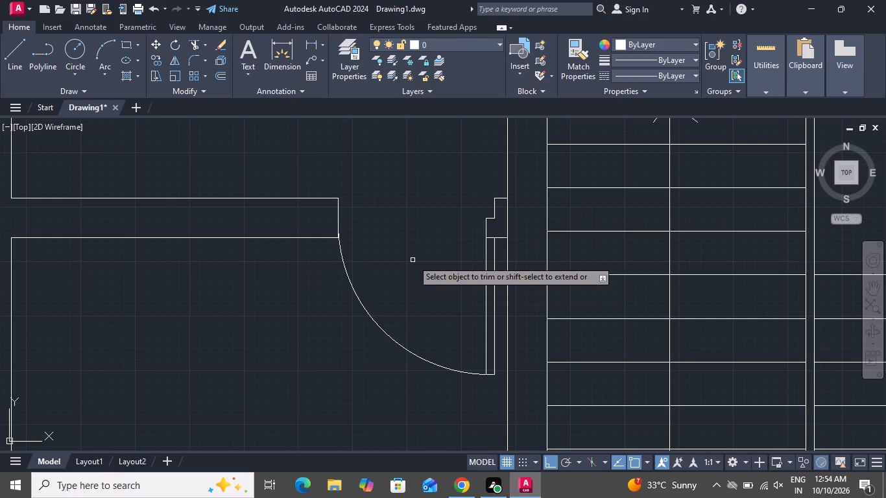
scroll(412, 259, "up", 1)
scroll(414, 260, "down", 4)
right_click(406, 220)
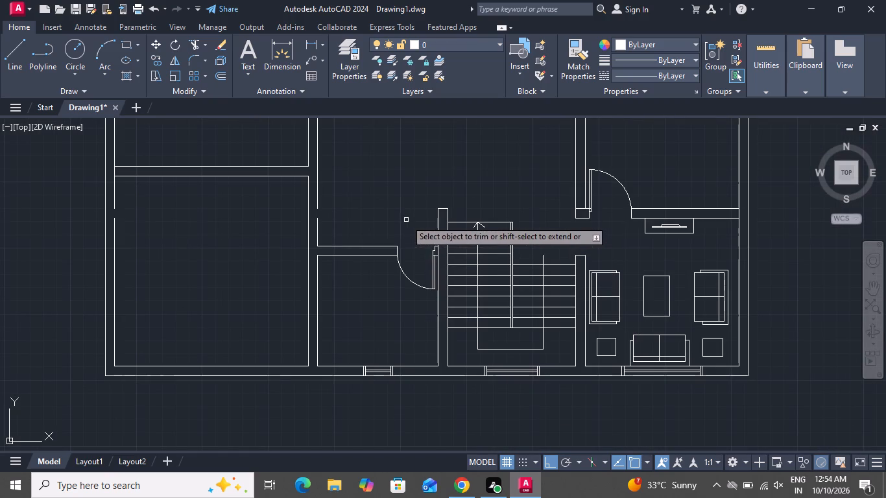
left_click(433, 240)
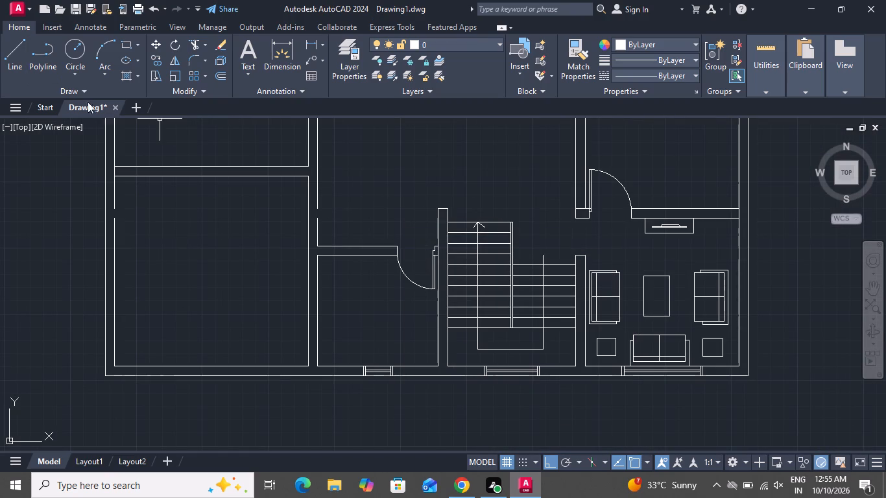
Draw a 9" horizontal line across the side wall in line with the lower face of the left rooms' dividing wall.
left_click(8, 53)
scroll(312, 182, "down", 1)
scroll(313, 183, "up", 2)
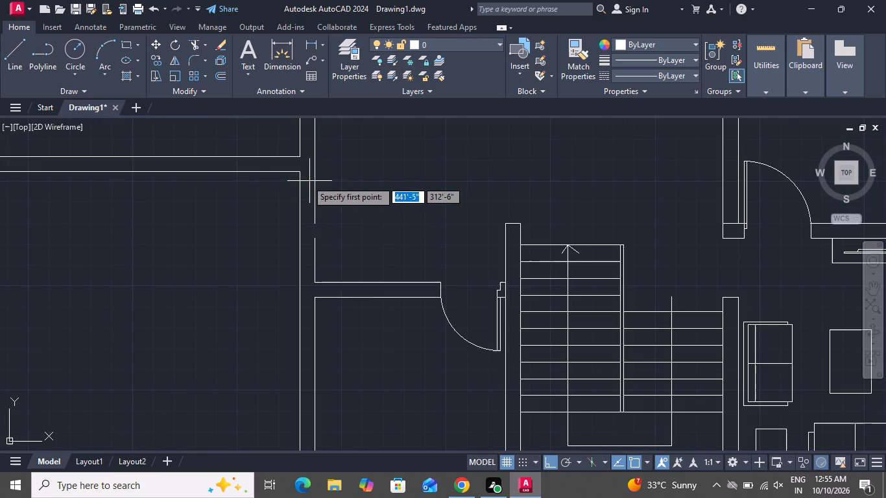
left_click(301, 173)
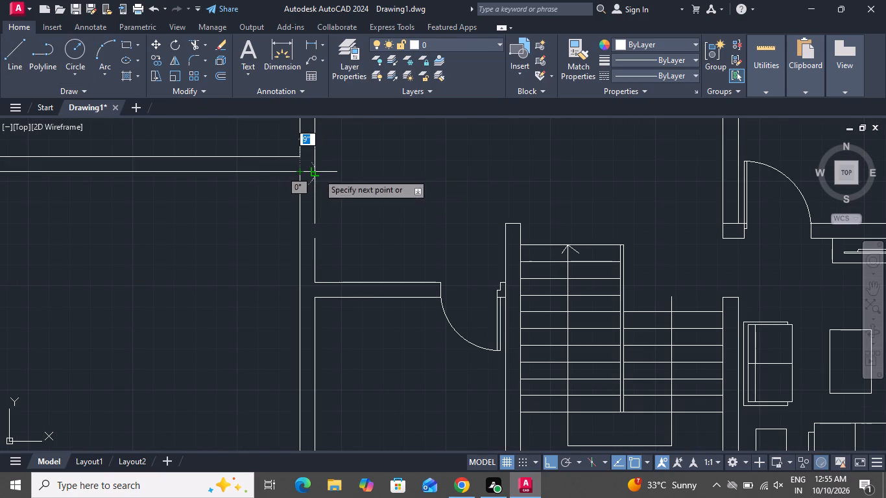
left_click(317, 172)
right_click(316, 172)
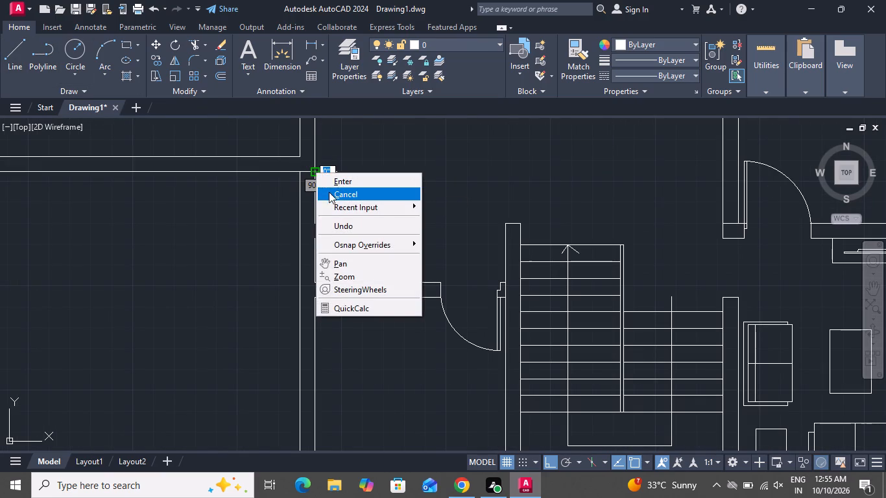
left_click(329, 192)
Offset the new line across the side wall downward by 3" to form a door jamb.
key("o")
key("space")
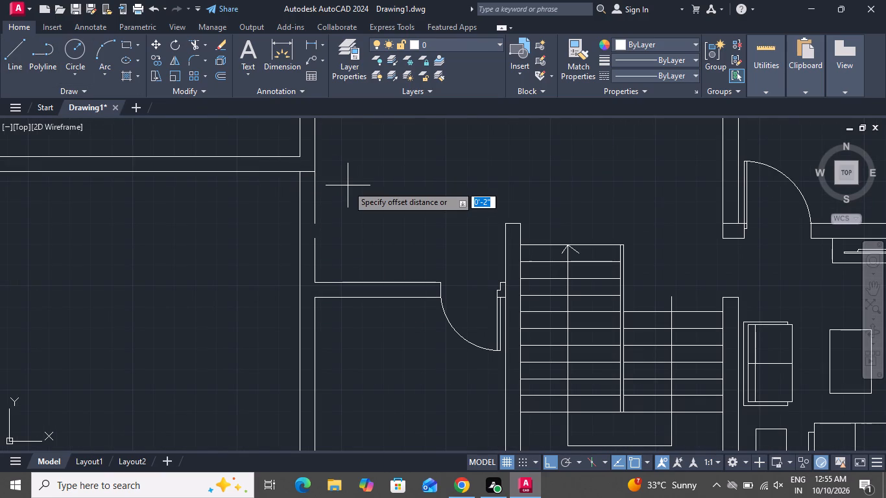
key("3")
key("shift+quotedbl")
key("Return")
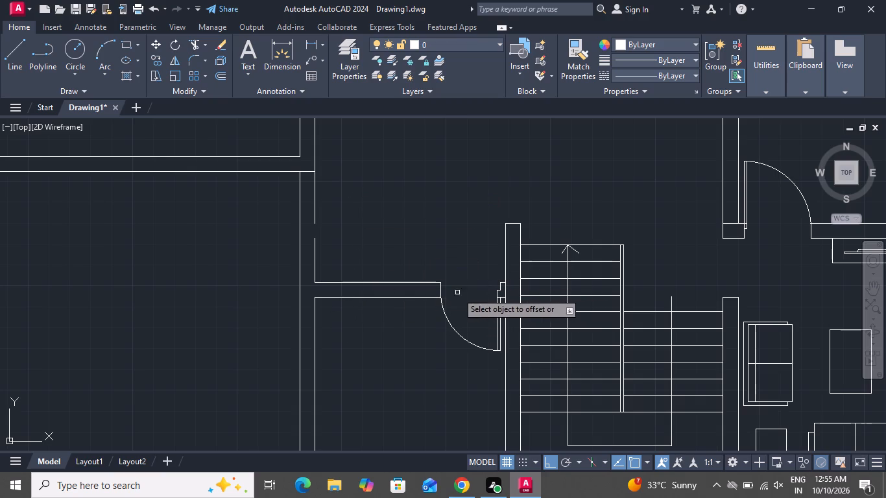
left_click(311, 170)
left_click(312, 196)
right_click(339, 202)
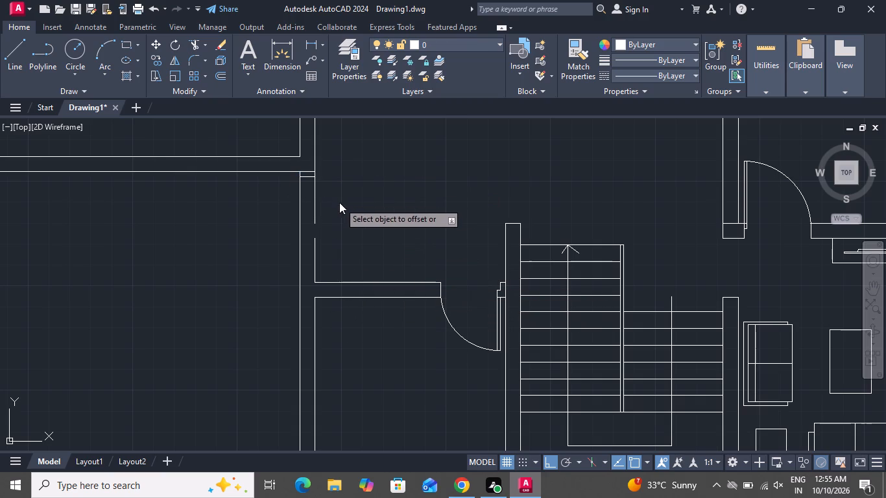
left_click(376, 226)
Offset the door jamb line across the side wall downward by 3' to mark the opening's other jamb.
type("o")
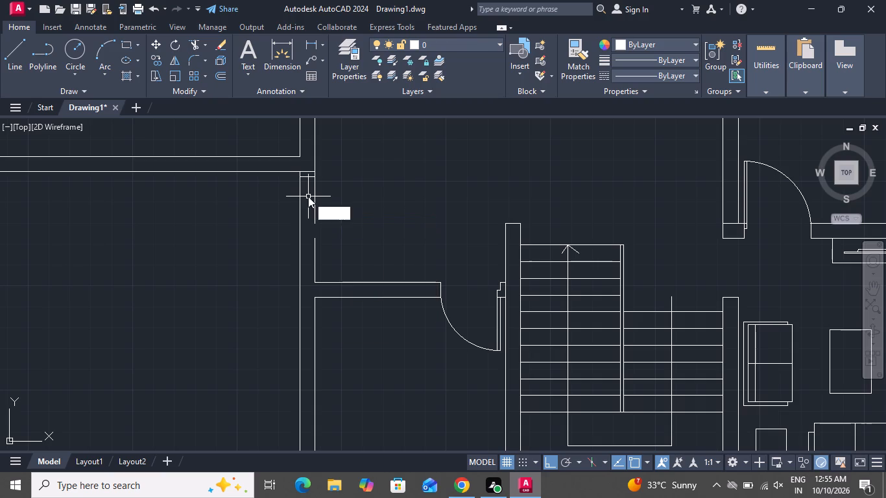
key("space")
type("3'")
key("Return")
left_click(307, 174)
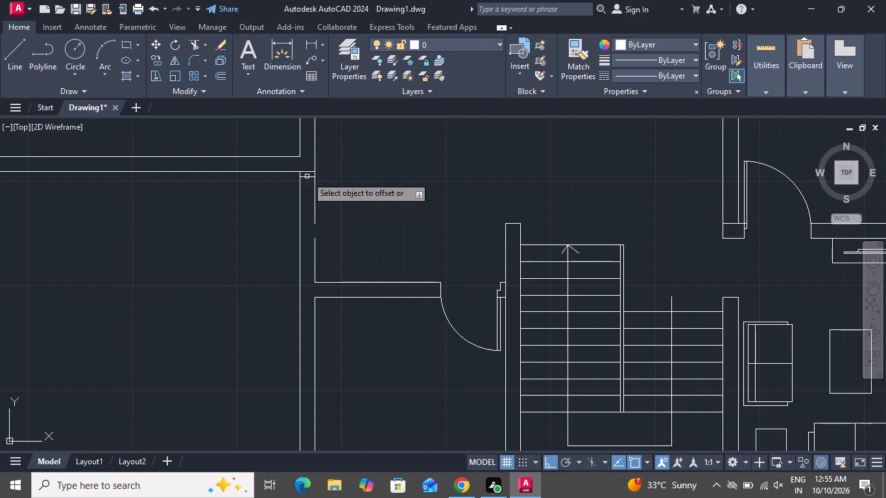
left_click(307, 175)
left_click(309, 204)
right_click(341, 189)
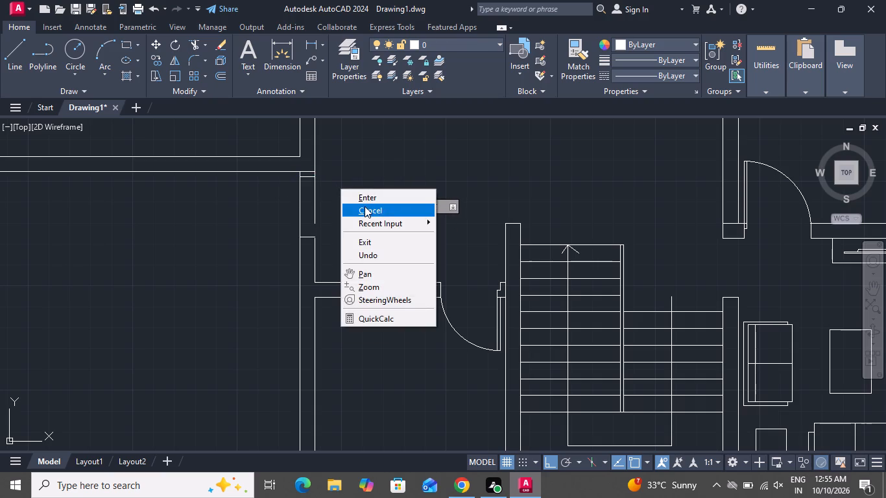
left_click(365, 207)
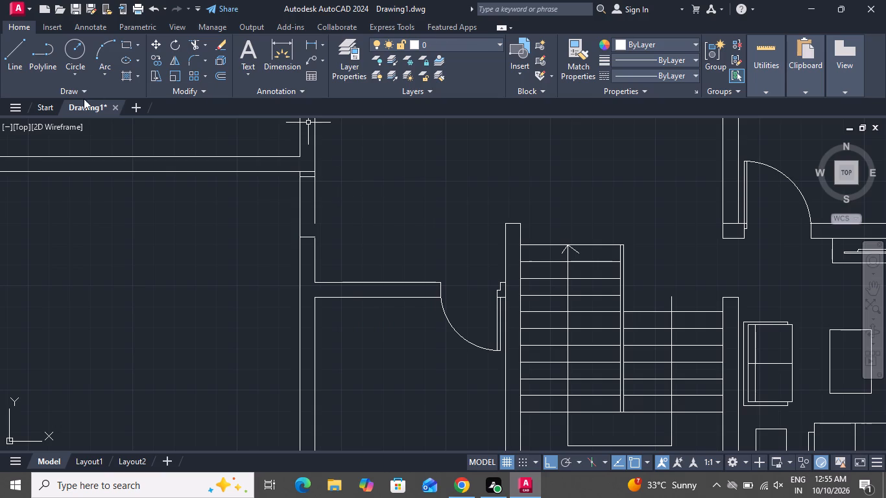
Draw a 3' horizontal door leaf line from the upper jamb line's midpoint into the left room.
left_click(5, 51)
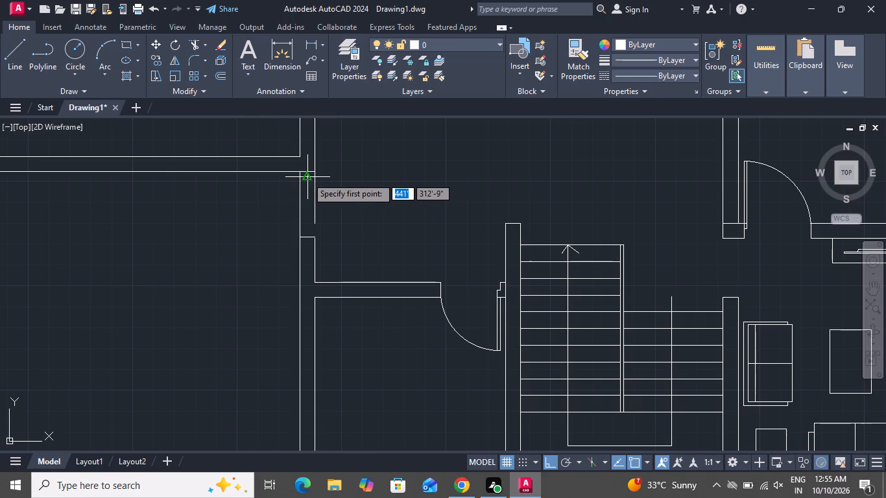
left_click(309, 177)
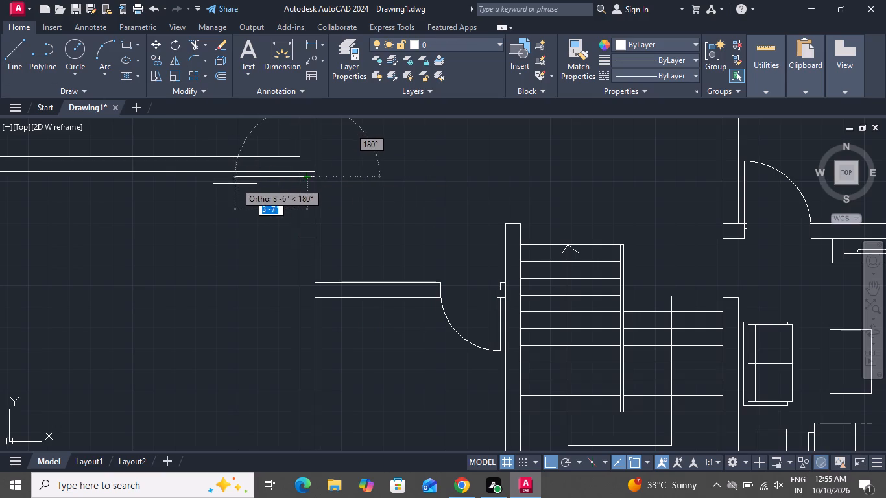
key("3")
key("apostrophe")
key("Return")
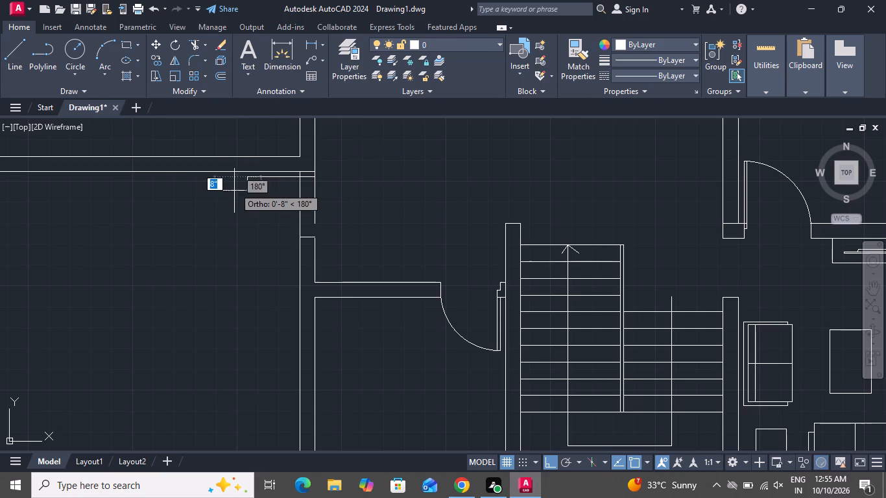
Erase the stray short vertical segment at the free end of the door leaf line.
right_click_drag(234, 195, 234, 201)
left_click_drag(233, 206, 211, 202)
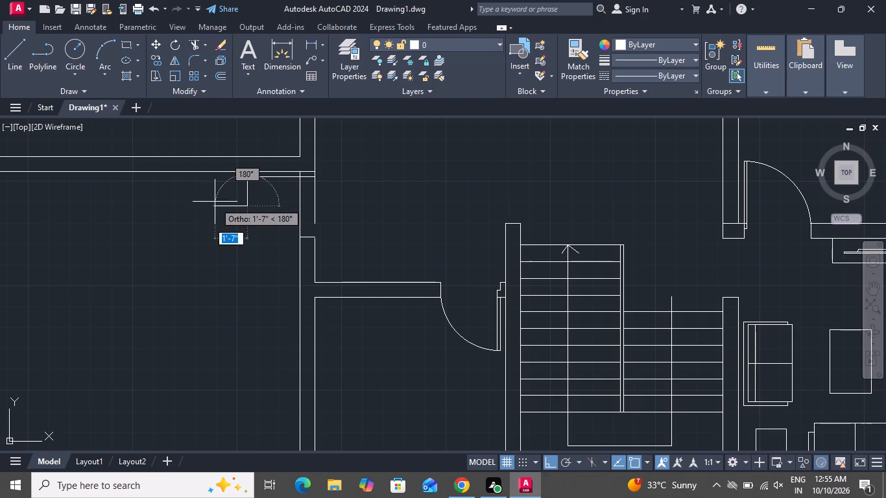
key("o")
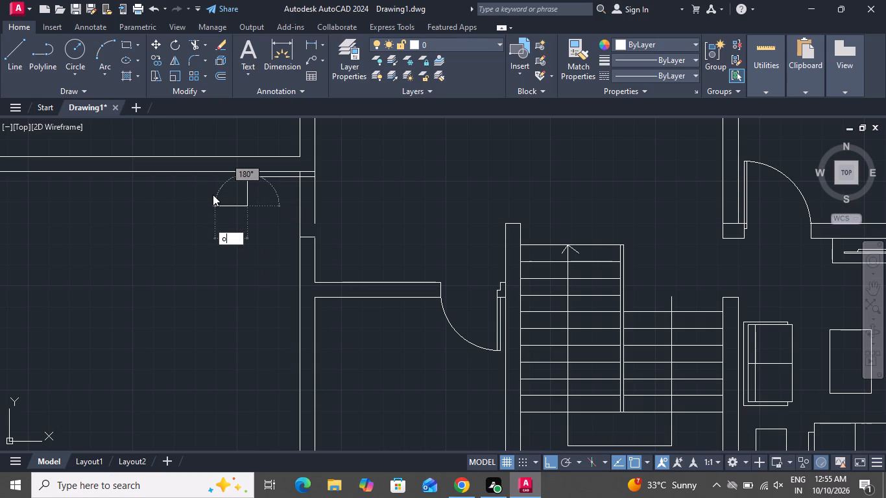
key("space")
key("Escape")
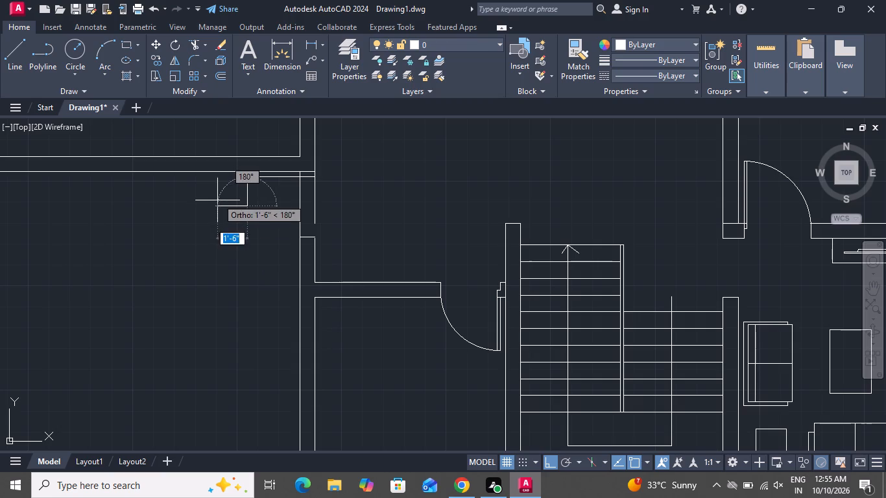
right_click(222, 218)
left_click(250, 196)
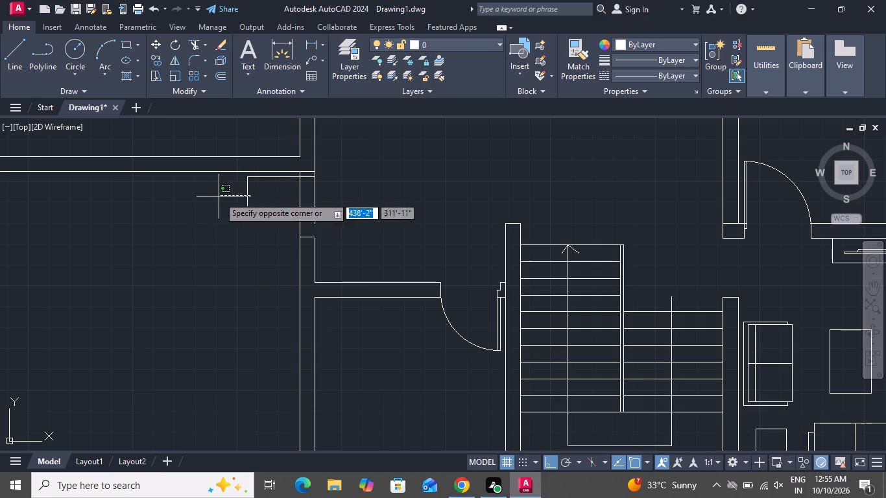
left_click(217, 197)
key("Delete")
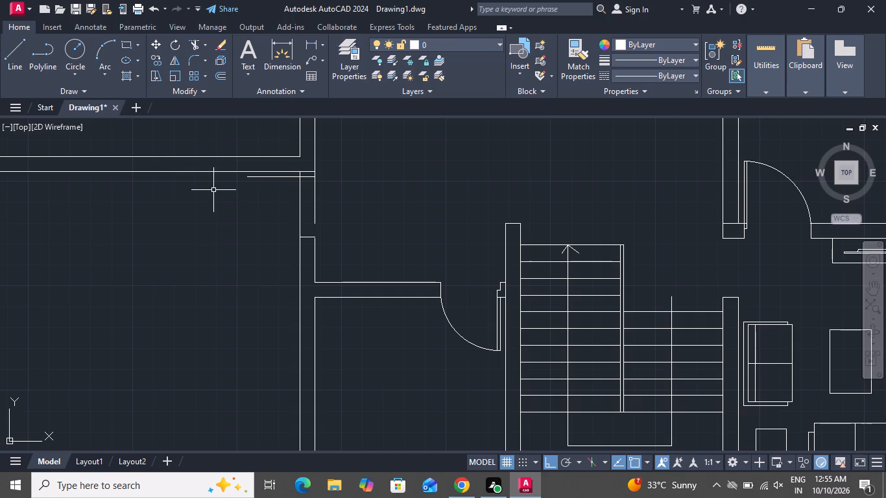
Offset the horizontal door leaf line downward by 2" to give the leaf its thickness.
key("o")
key("space")
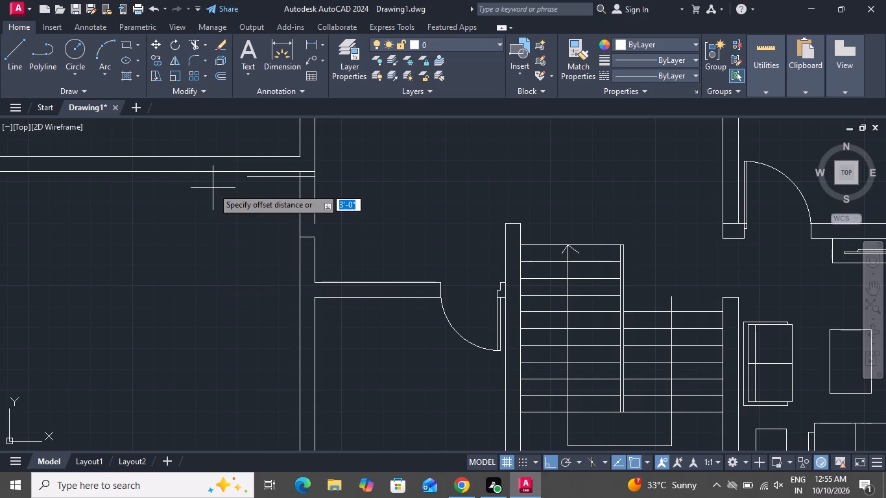
key("2")
key("shift+quotedbl")
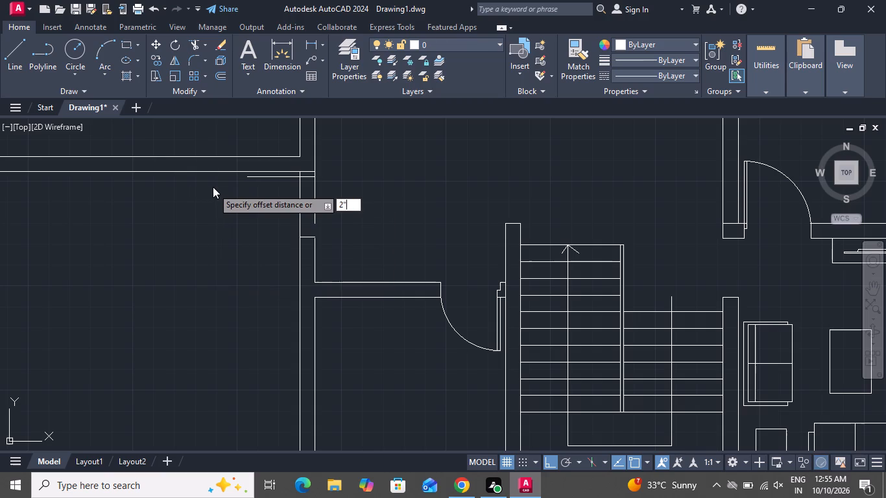
key("Return")
left_click(272, 176)
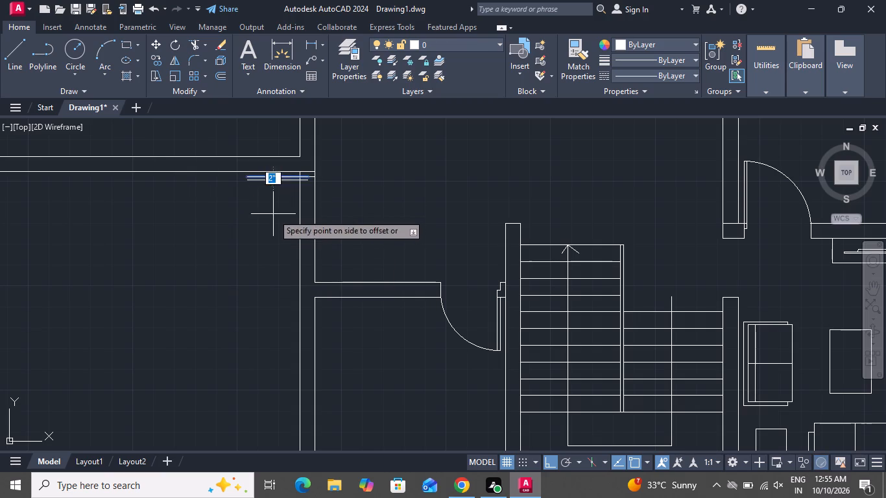
left_click(273, 214)
right_click(270, 216)
left_click(283, 231)
Draw the door swing as a three-point arc from the lower jamb line's midpoint through the leaf's free end to the dividing wall.
scroll(250, 307, "down", 1)
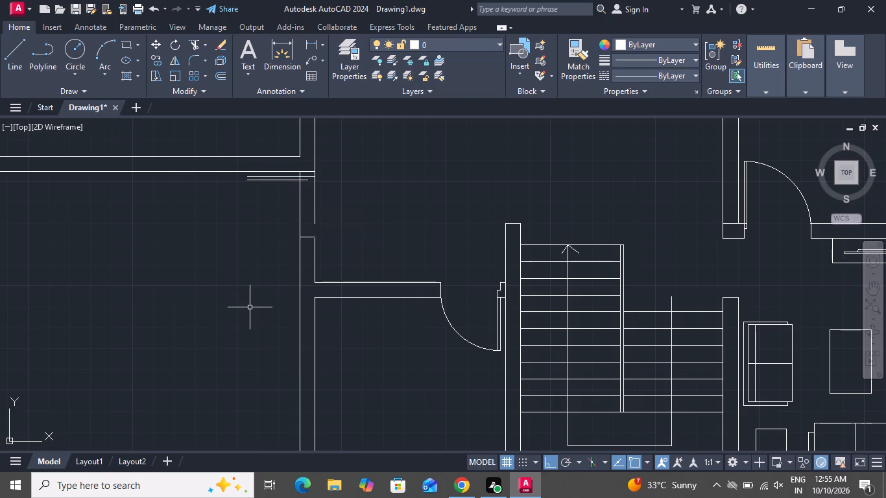
scroll(261, 252, "up", 2)
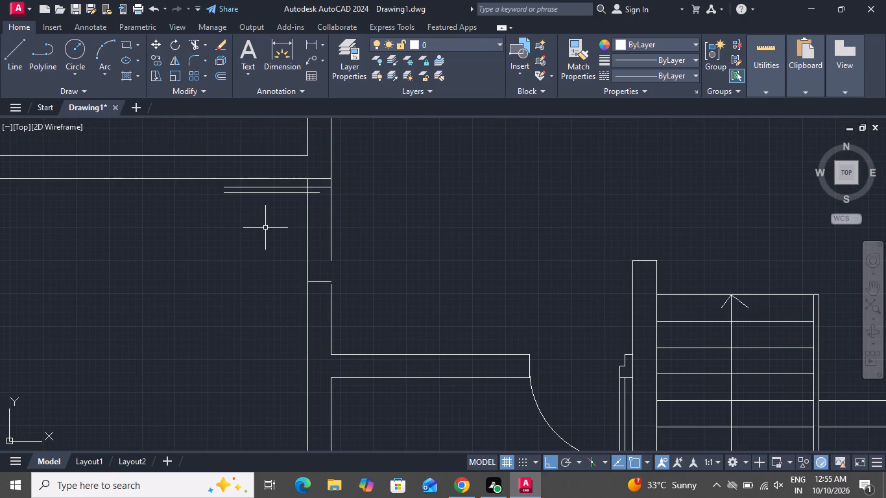
key("a")
key("space")
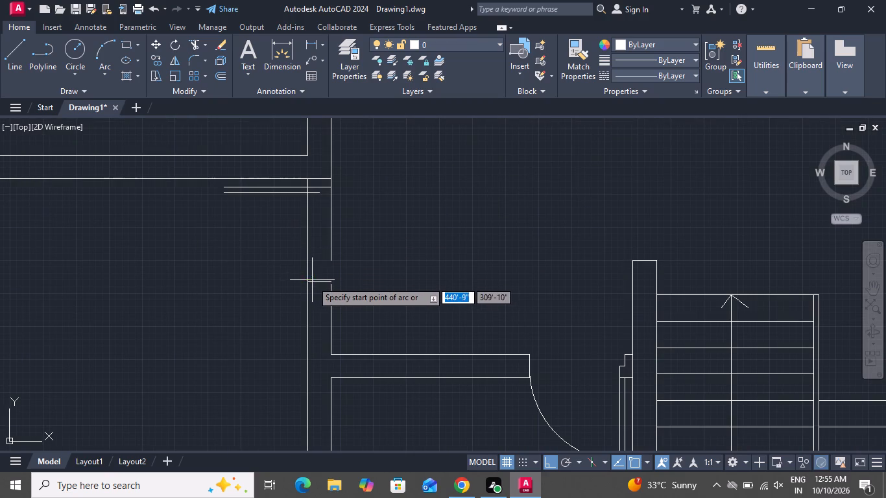
left_click(317, 283)
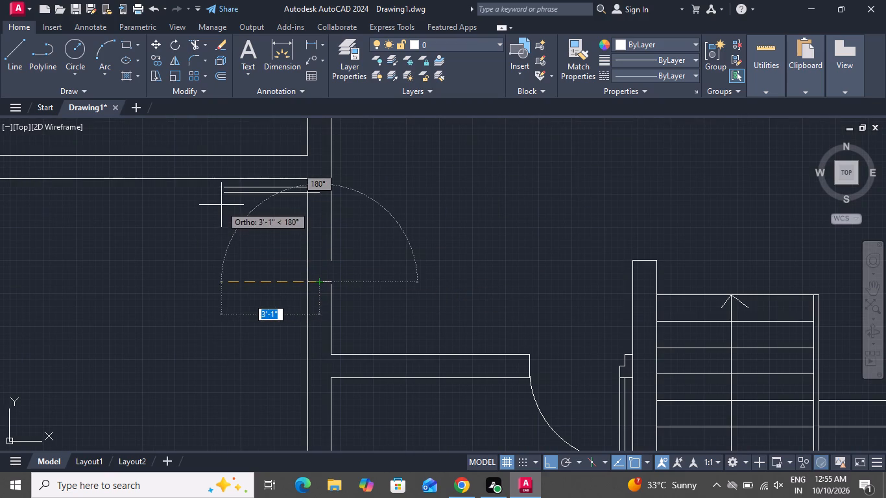
left_click(222, 194)
left_click(223, 180)
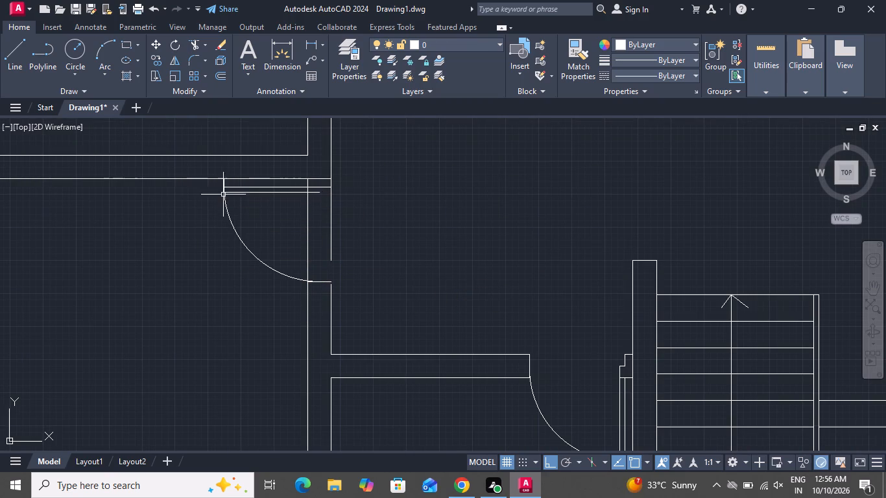
Trim the side wall's face lines across the door opening and the lower jamb line's segment beneath the swing arc.
left_click(193, 42)
left_click(346, 226)
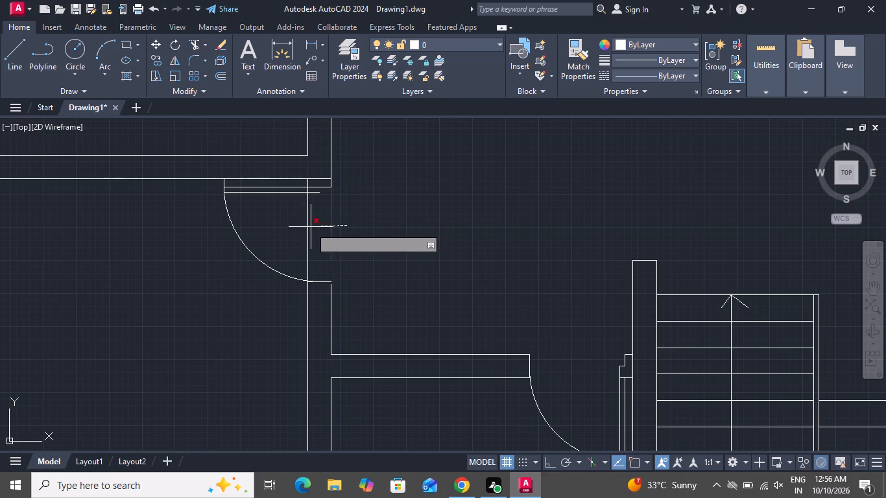
left_click(303, 226)
scroll(333, 275, "up", 5)
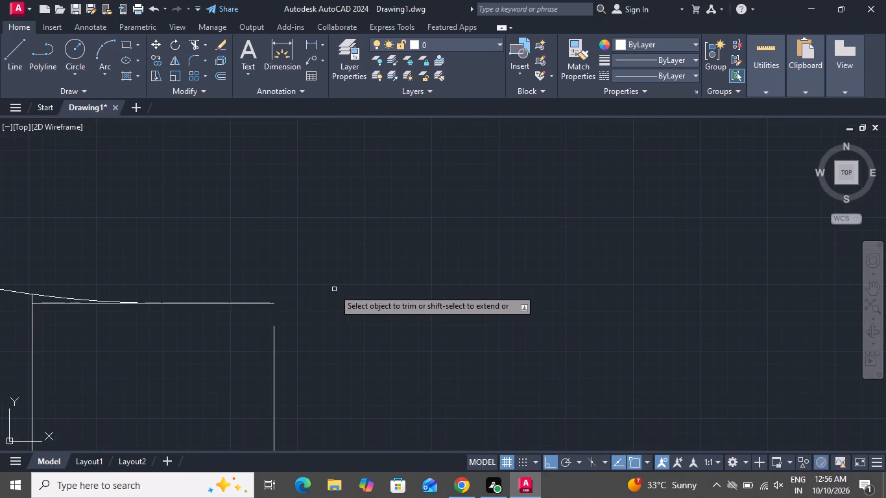
left_click(66, 304)
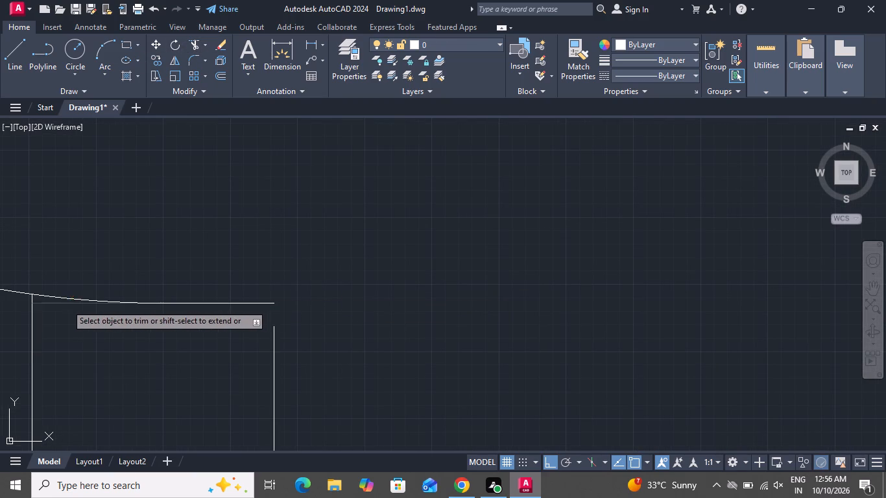
right_click(305, 289)
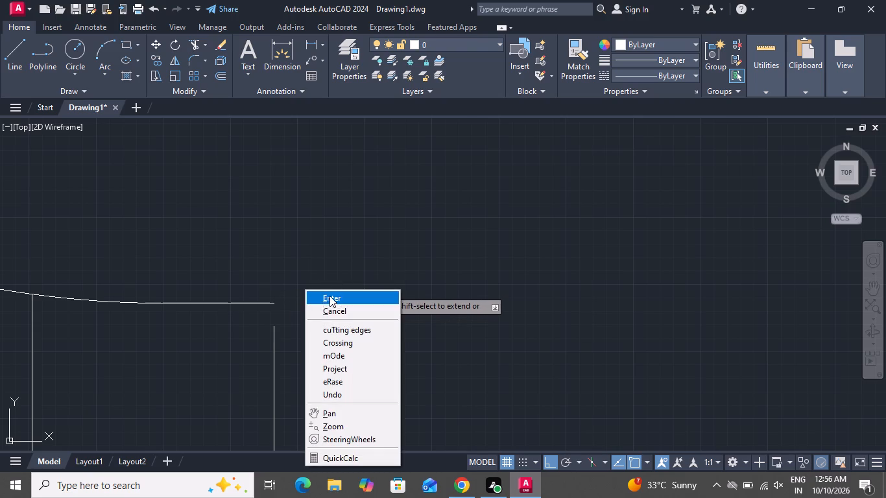
left_click(331, 305)
Draw a short vertical line joining the two leaf lines at the hinge end of the side-wall door leaf.
scroll(315, 300, "down", 5)
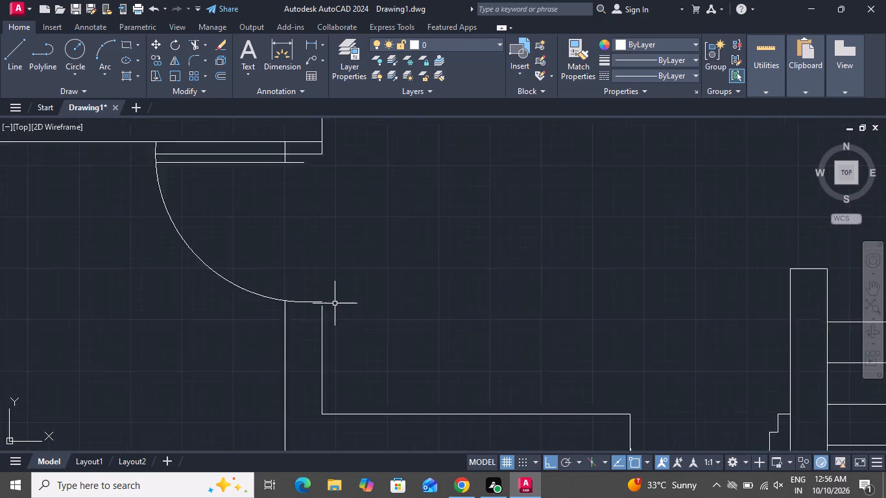
left_click(18, 56)
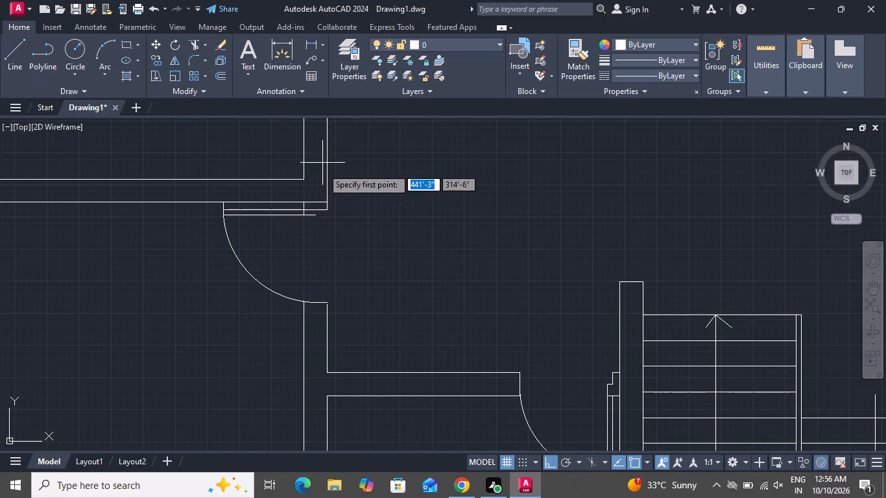
scroll(320, 187, "down", 1)
scroll(320, 188, "up", 4)
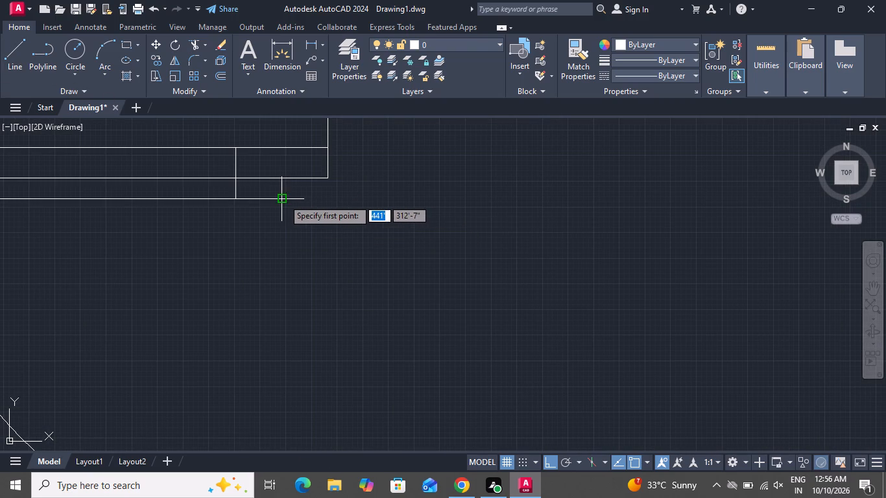
left_click(283, 199)
left_click(283, 181)
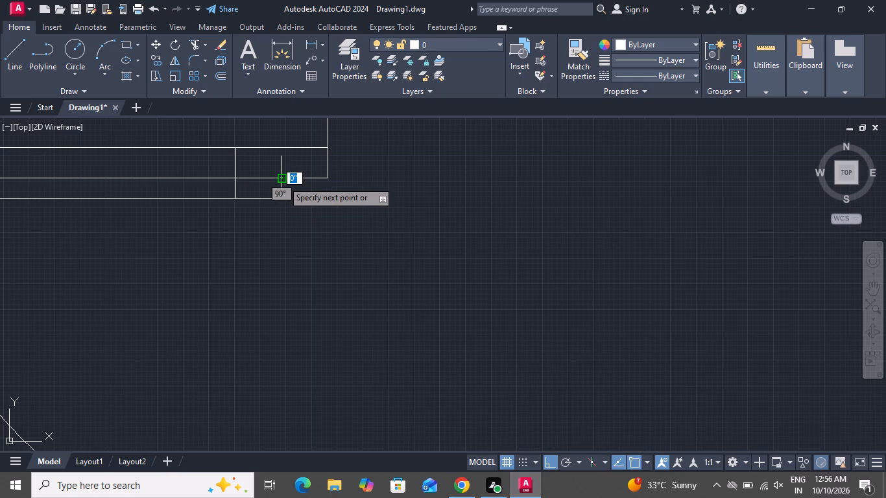
right_click(283, 180)
left_click(309, 204)
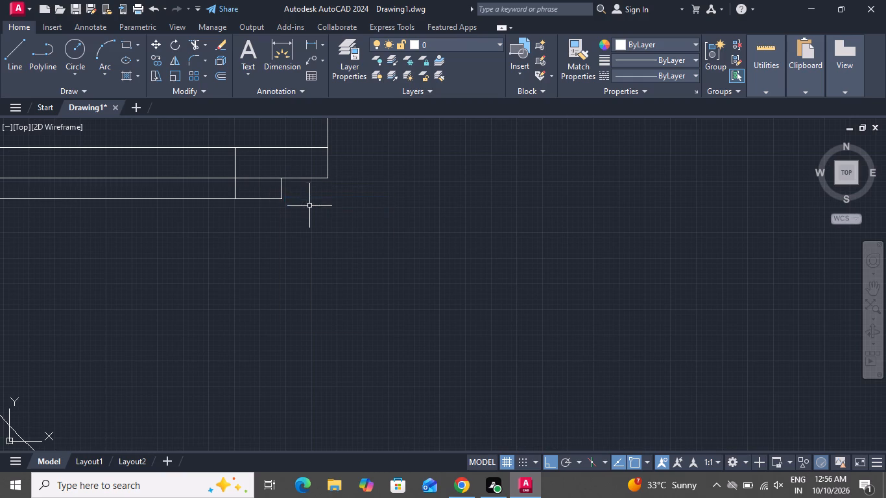
Extend the side wall's stair-side face line up to the lower door jamb line.
type("ex")
key("space")
key("space")
scroll(343, 267, "down", 2)
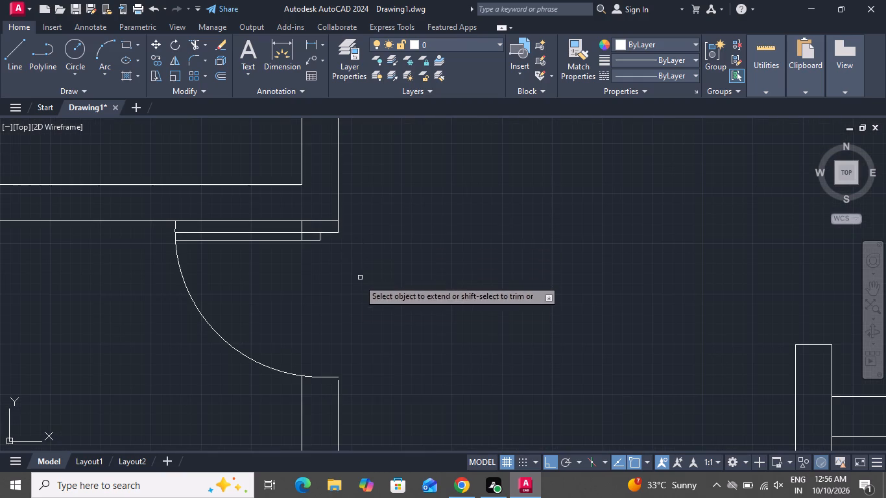
left_click(338, 387)
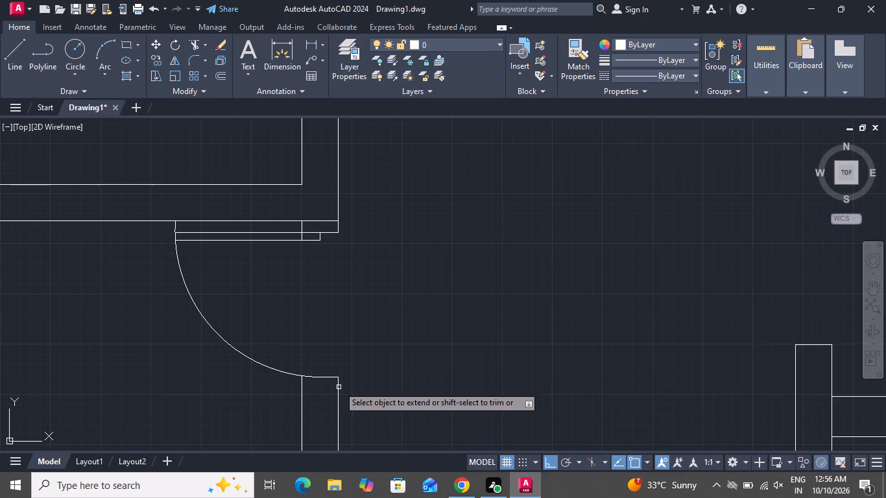
right_click(386, 307)
left_click(403, 326)
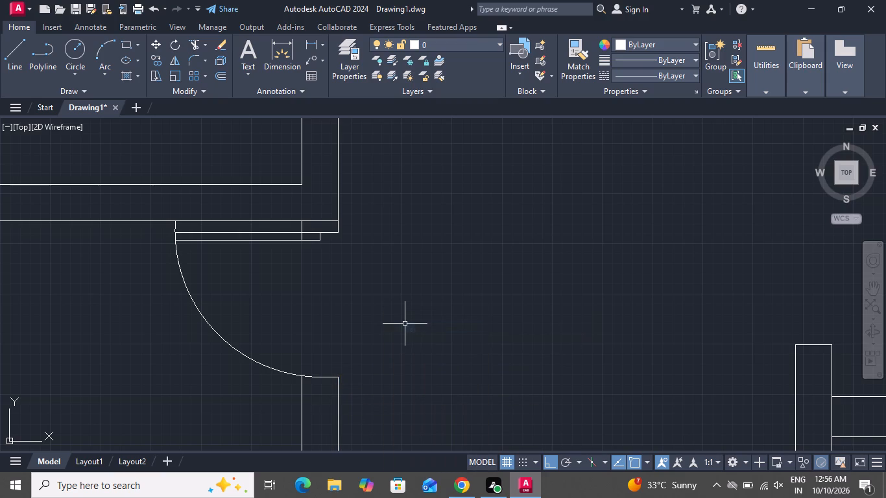
Trim the overlapping line segments where the upper door jamb meets the dividing wall and the leaf's hinge end.
left_click(194, 46)
scroll(304, 179, "up", 3)
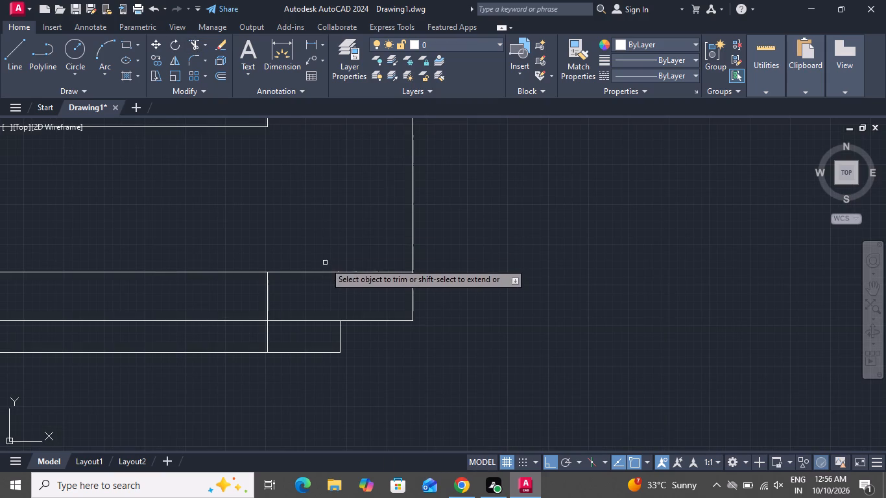
left_click(325, 272)
scroll(344, 247, "up", 1)
scroll(346, 249, "down", 2)
scroll(346, 244, "up", 1)
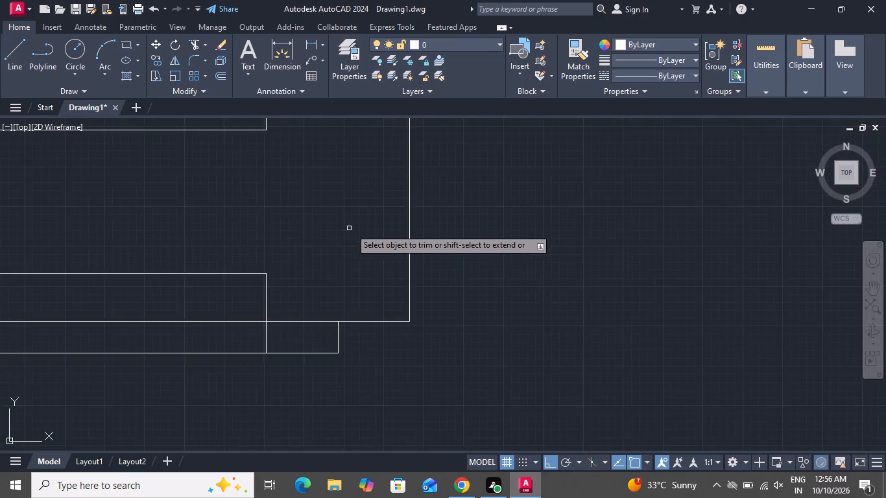
scroll(350, 228, "down", 1)
scroll(350, 228, "up", 1)
left_click(311, 319)
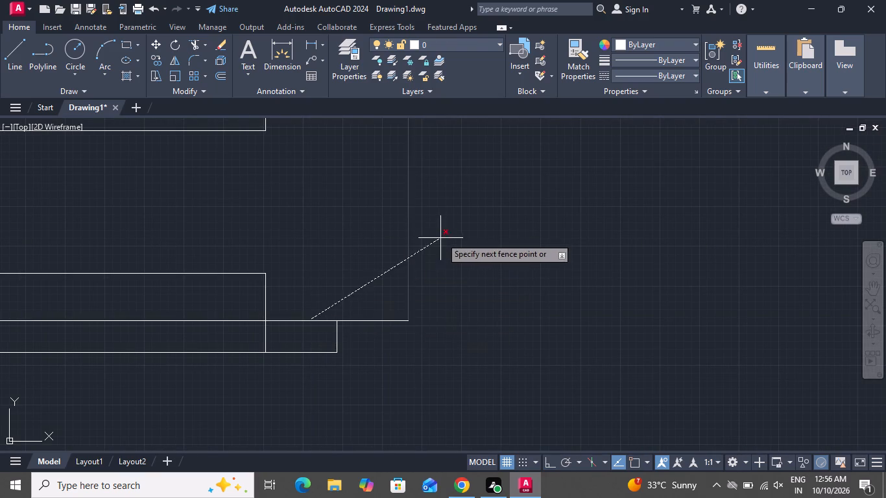
Trim the remaining line overlap where the upper jamb of the side-wall door meets the dividing wall.
scroll(444, 236, "down", 1)
left_click(359, 290)
scroll(446, 230, "down", 2)
scroll(446, 231, "up", 1)
scroll(446, 231, "down", 4)
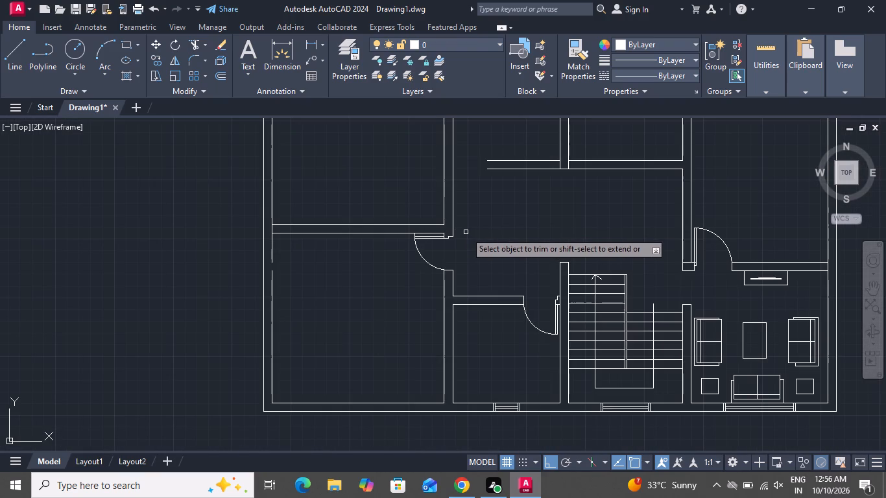
right_click(449, 244)
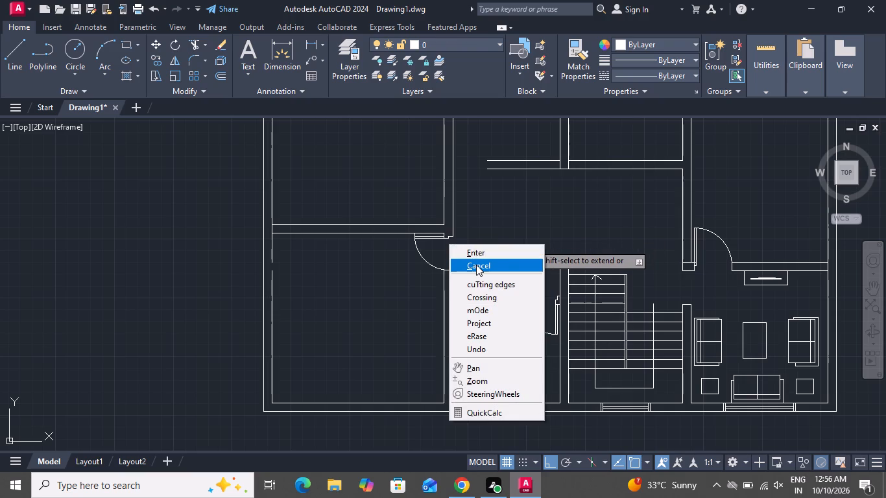
left_click(476, 265)
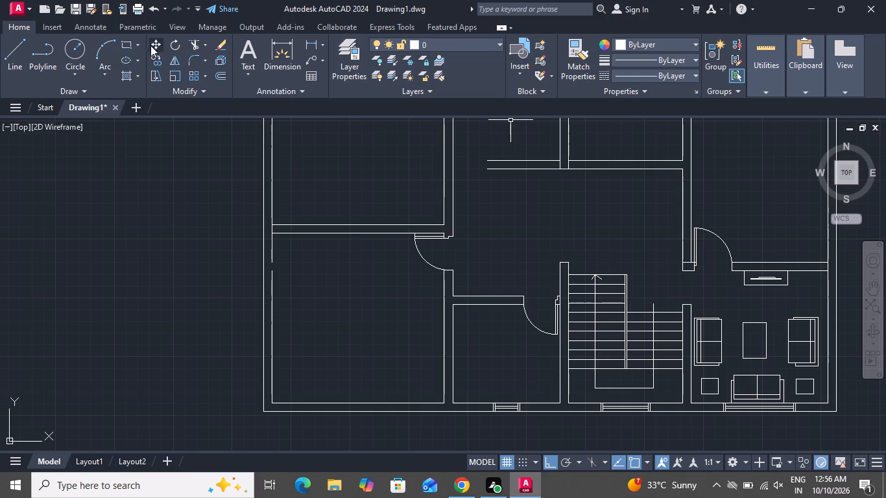
Draw a bed-outline rectangle against the inner face of the bottom wall in the lower-left room.
left_click(128, 47)
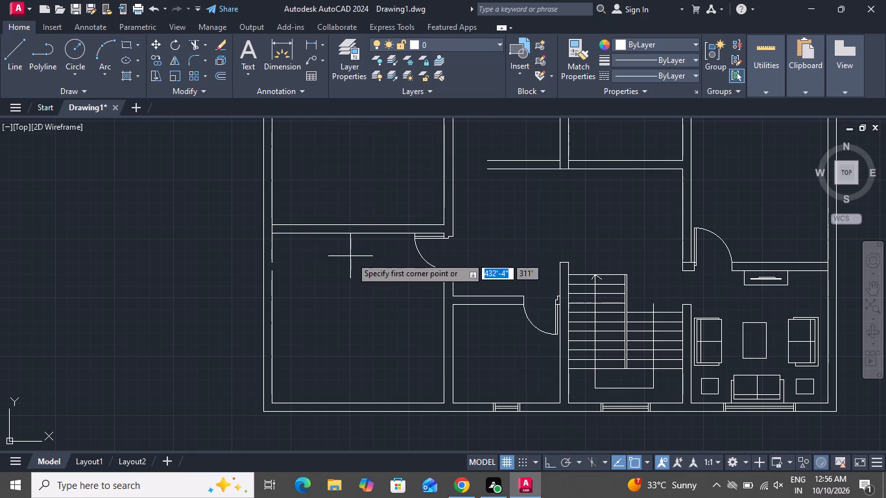
scroll(353, 259, "up", 1)
scroll(362, 251, "down", 2)
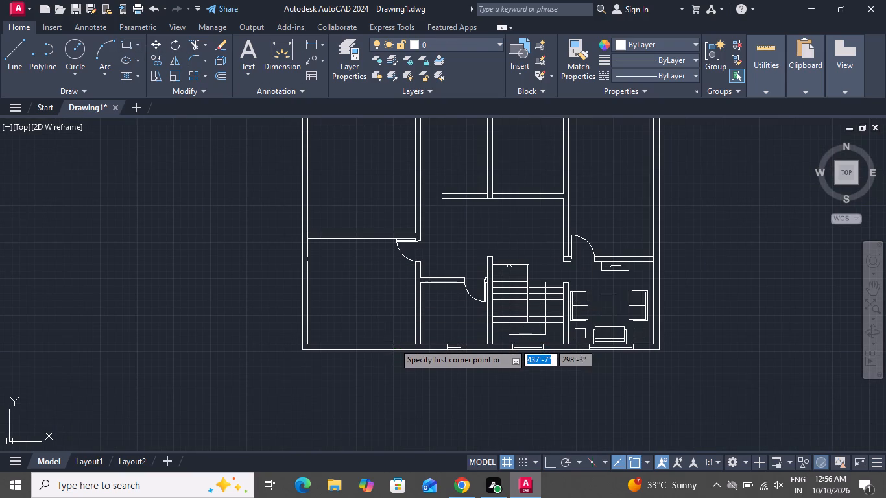
scroll(388, 341, "down", 1)
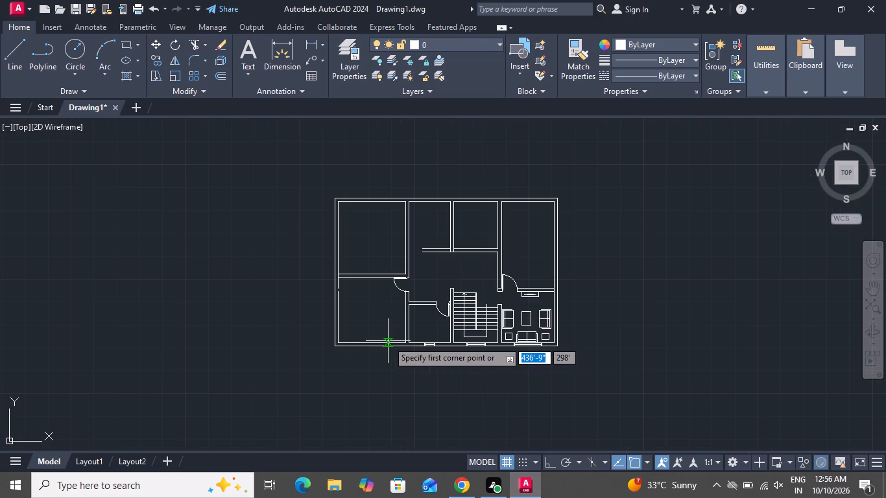
scroll(388, 341, "up", 3)
left_click(373, 351)
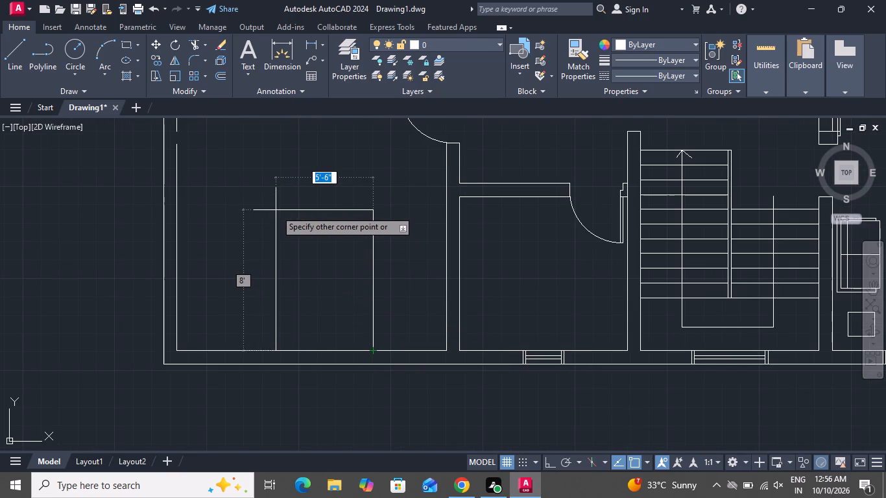
left_click(261, 224)
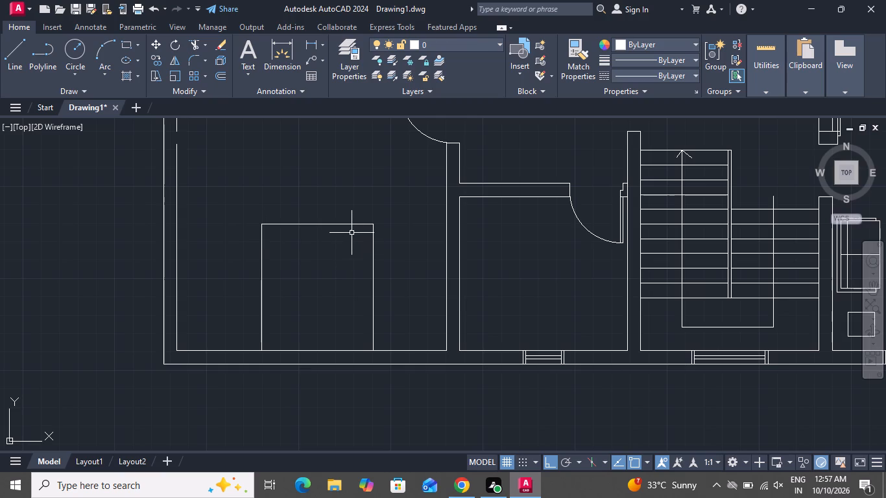
Offset the bed rectangle 1" inward.
key("o")
key("space")
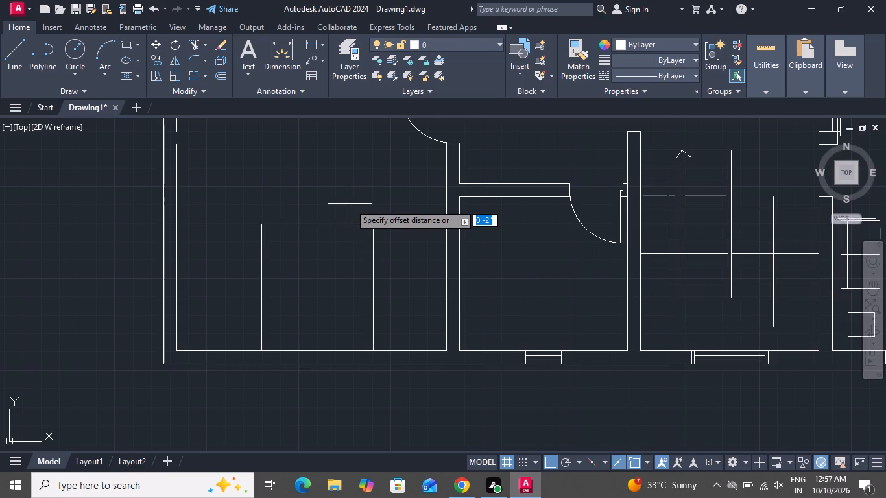
key("1")
key("shift+quotedbl")
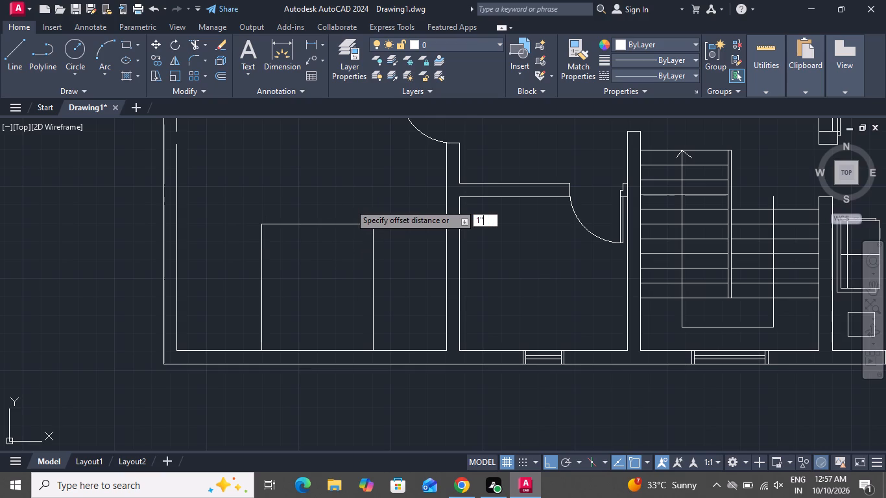
key("Return")
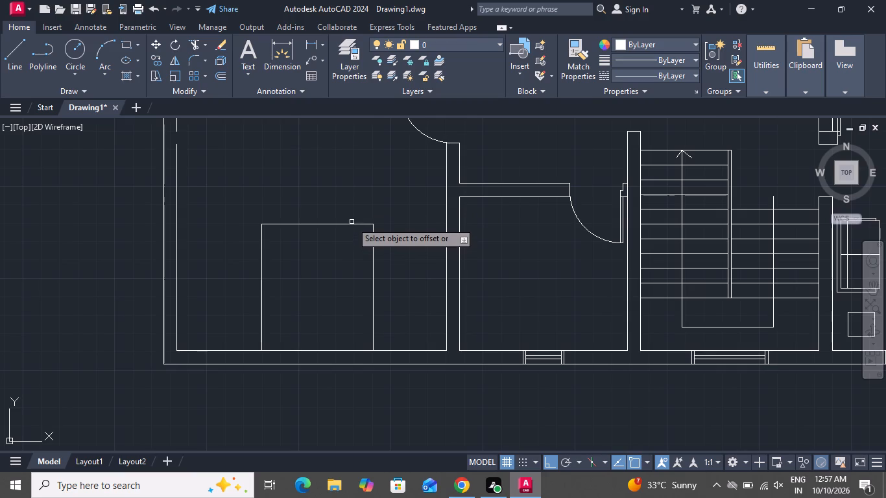
left_click(351, 224)
left_click(342, 262)
right_click(342, 261)
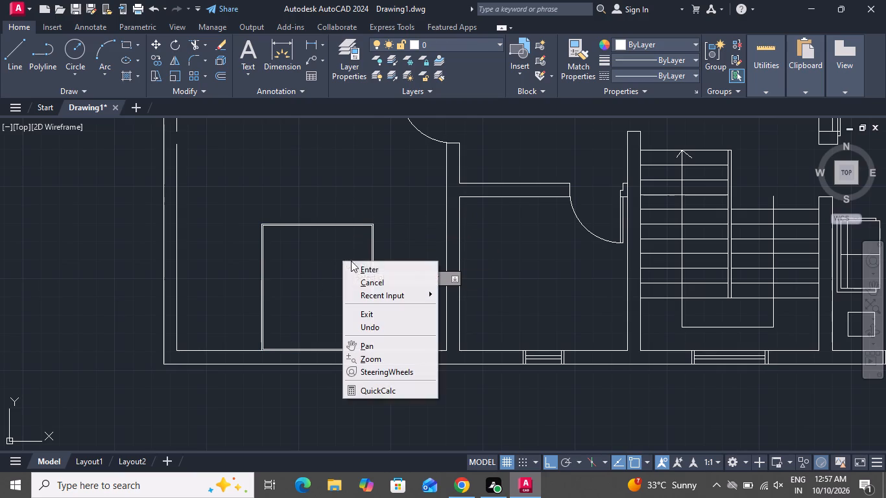
left_click(361, 278)
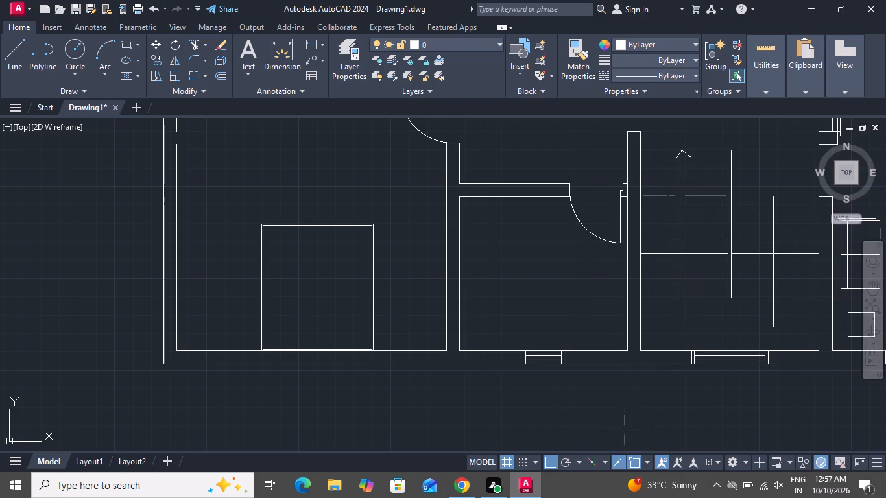
Draw a horizontal polyline across the bed between the inner rectangle's sides, near its wall end.
left_click(27, 40)
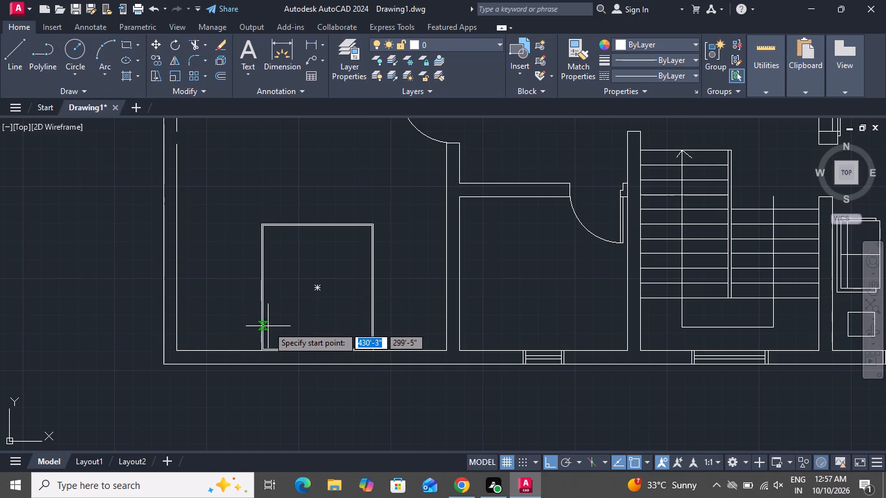
scroll(262, 329, "up", 3)
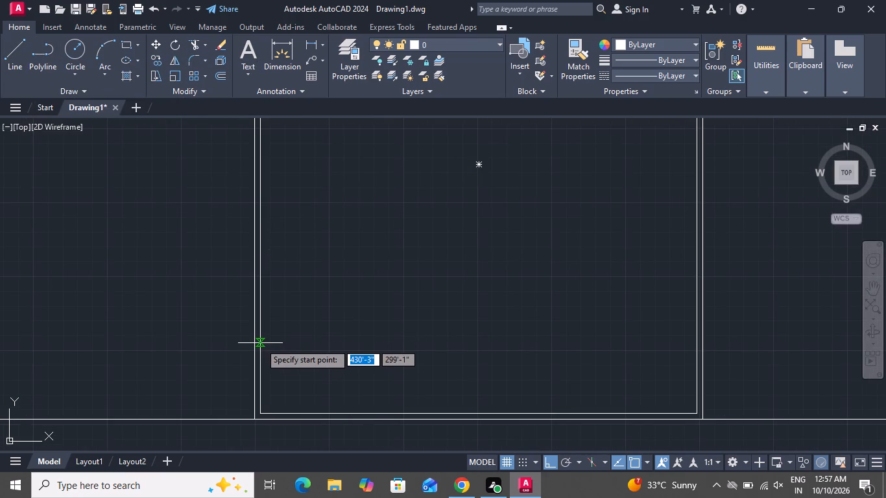
left_click(259, 350)
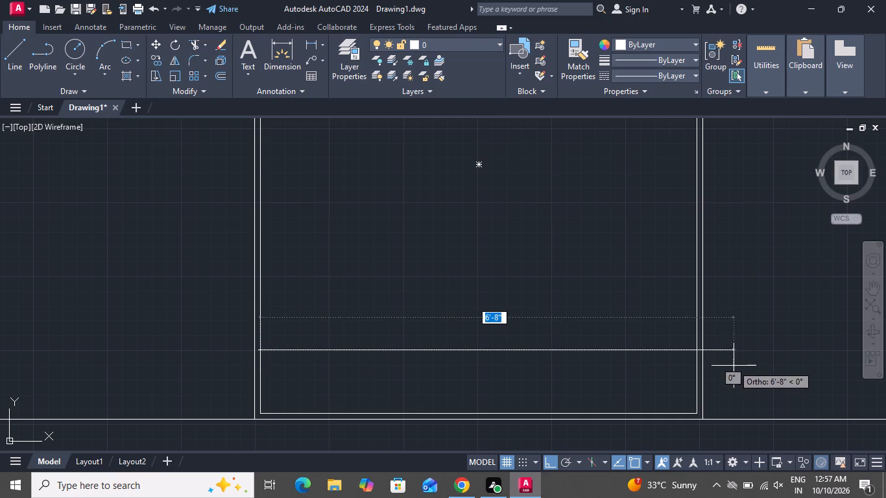
left_click(695, 350)
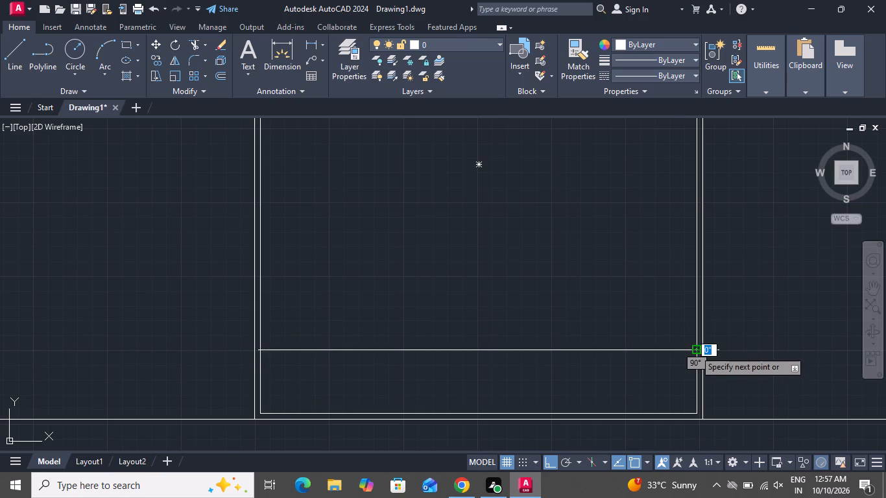
scroll(695, 350, "up", 1)
right_click(695, 350)
left_click(735, 166)
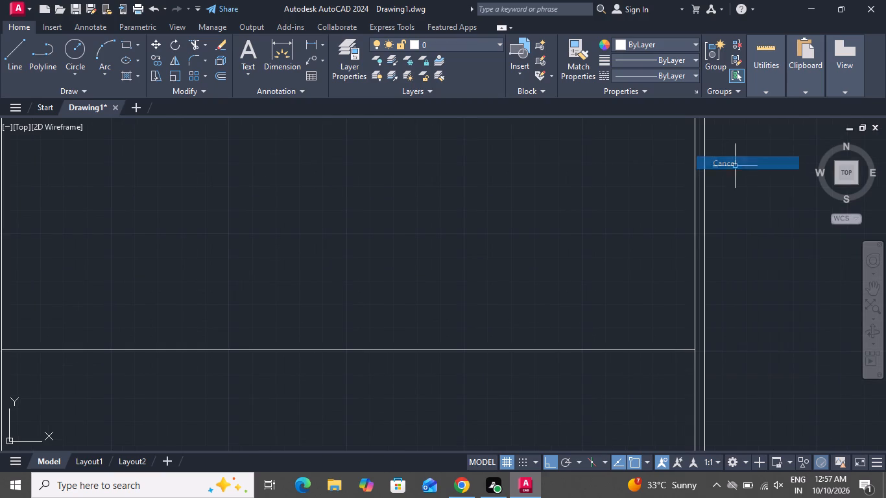
Draw a horizontal line about 5'-2" long just above the cross line, from the bed's inner right edge, stopping short of the left edge.
left_click(16, 43)
scroll(370, 451, "up", 1)
scroll(372, 456, "down", 2)
scroll(424, 439, "down", 1)
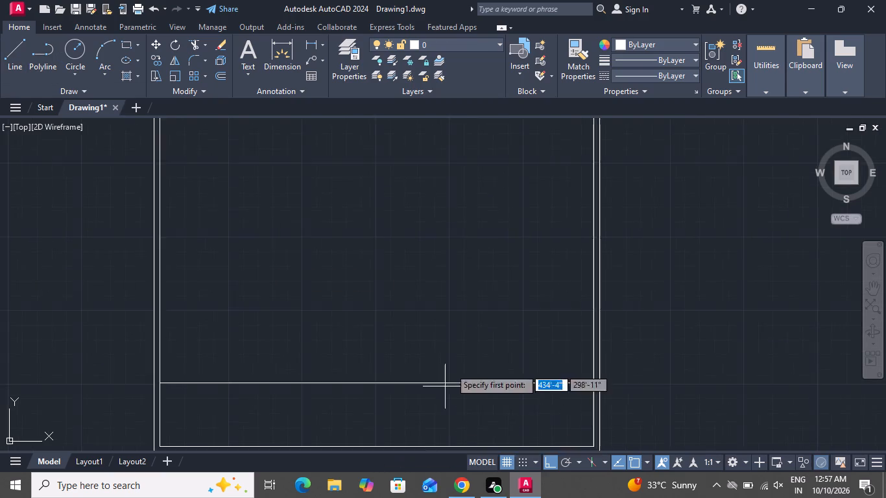
scroll(461, 340, "down", 3)
scroll(413, 359, "up", 2)
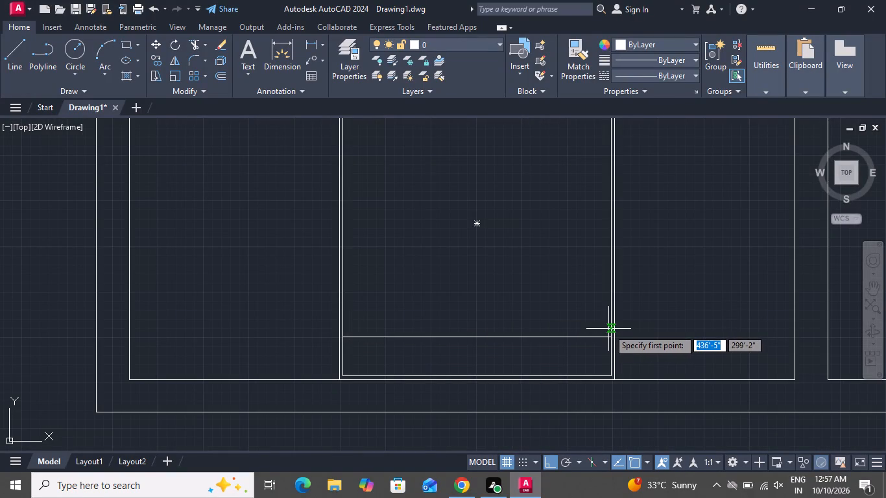
scroll(608, 329, "up", 2)
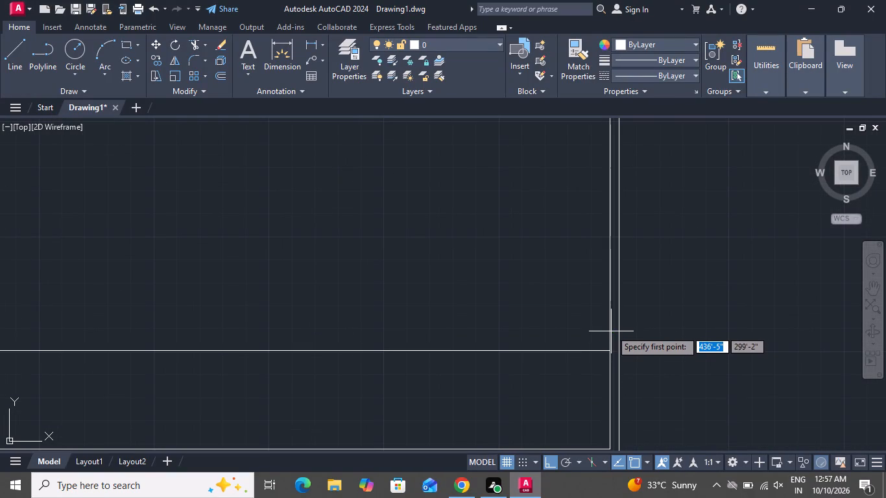
left_click_drag(612, 320, 601, 321)
scroll(60, 336, "down", 4)
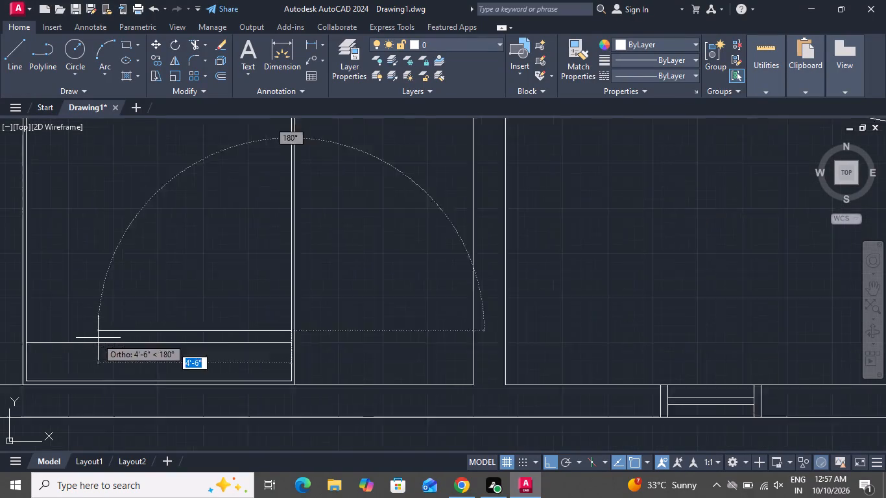
scroll(156, 346, "down", 3)
scroll(142, 339, "up", 2)
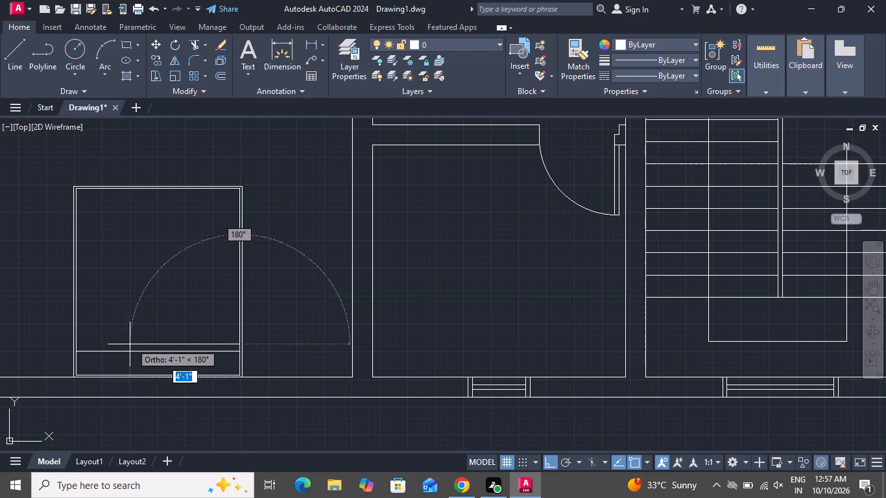
scroll(88, 348, "up", 3)
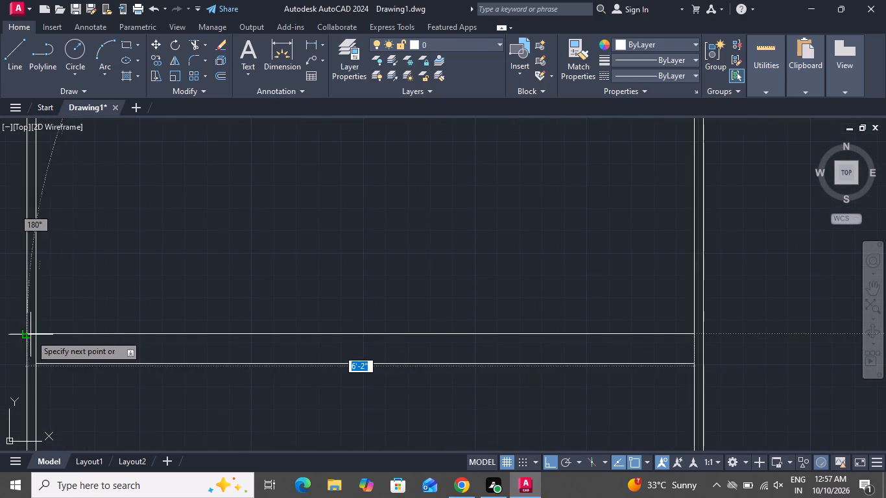
left_click(144, 337)
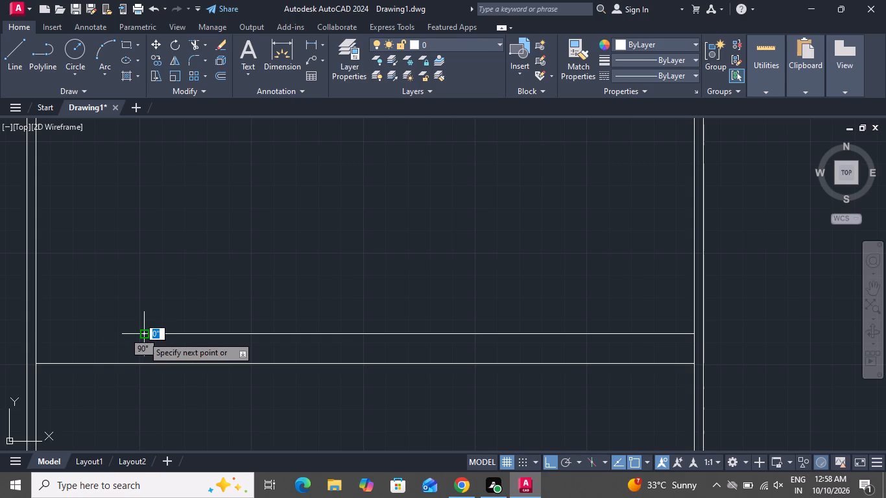
right_click(293, 278)
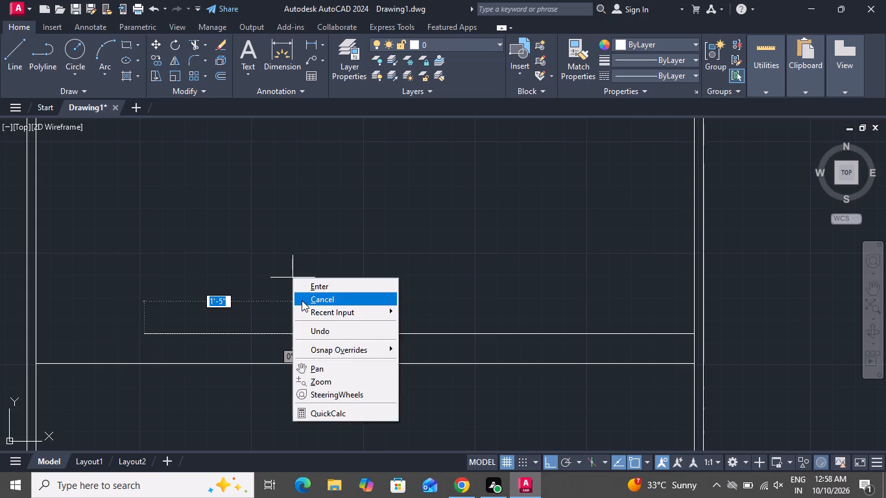
left_click(302, 300)
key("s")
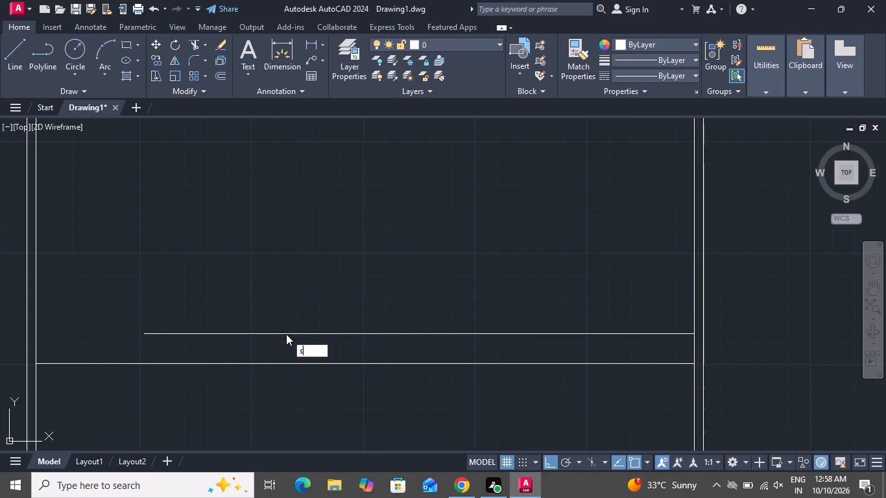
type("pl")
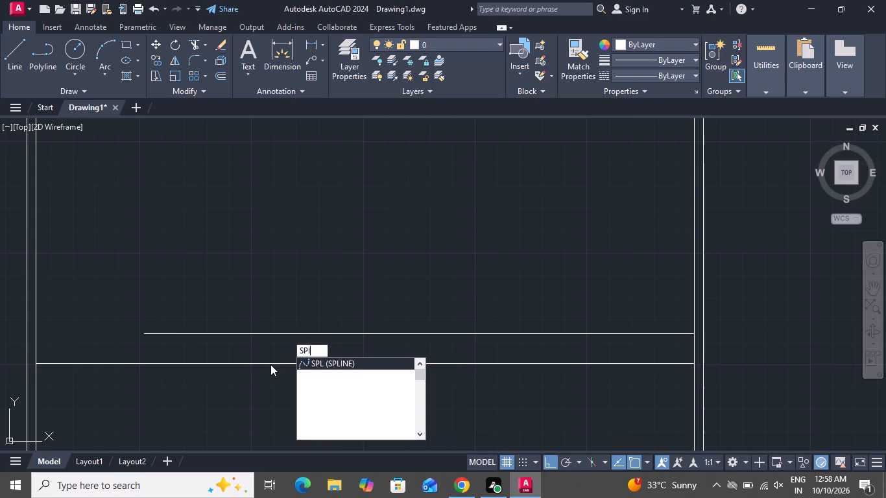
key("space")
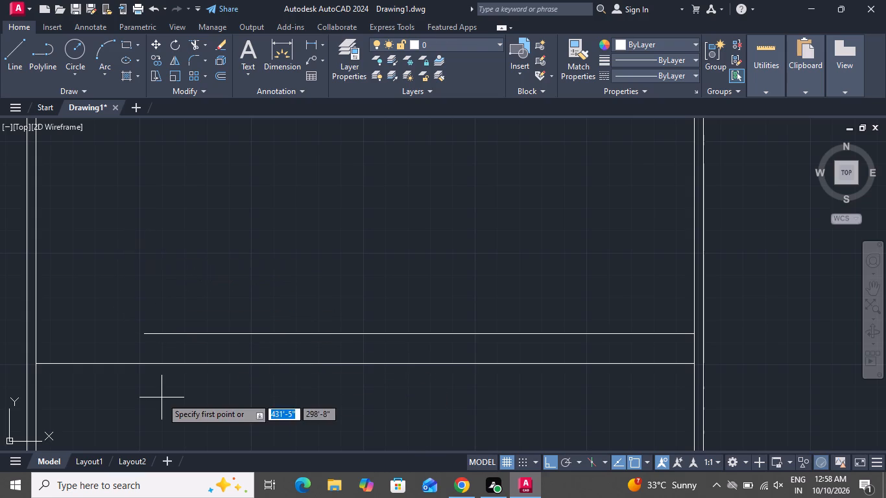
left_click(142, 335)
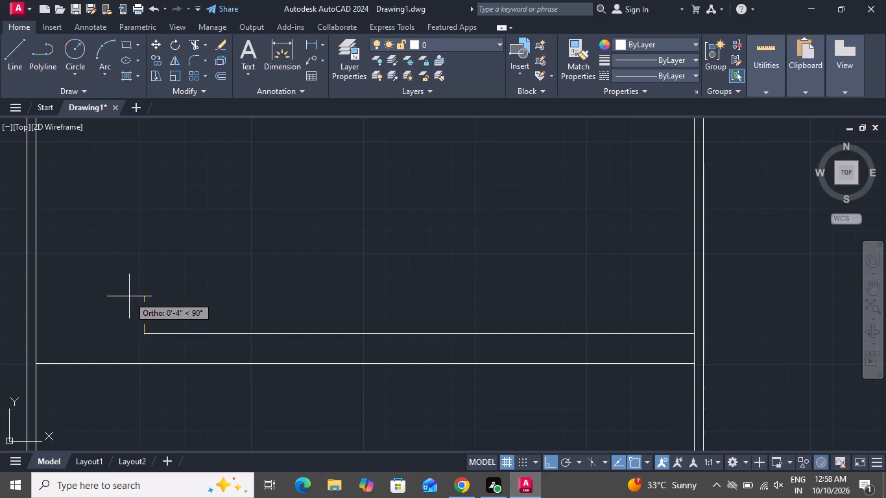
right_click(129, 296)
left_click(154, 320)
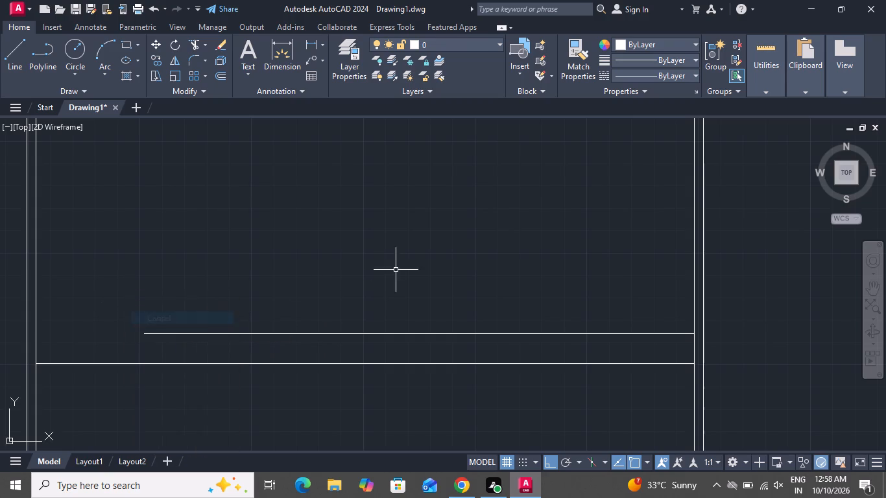
With ortho off, draw a small closed triangular fold about 8" wide at the free end of the bed's upper cross line.
scroll(396, 270, "down", 4)
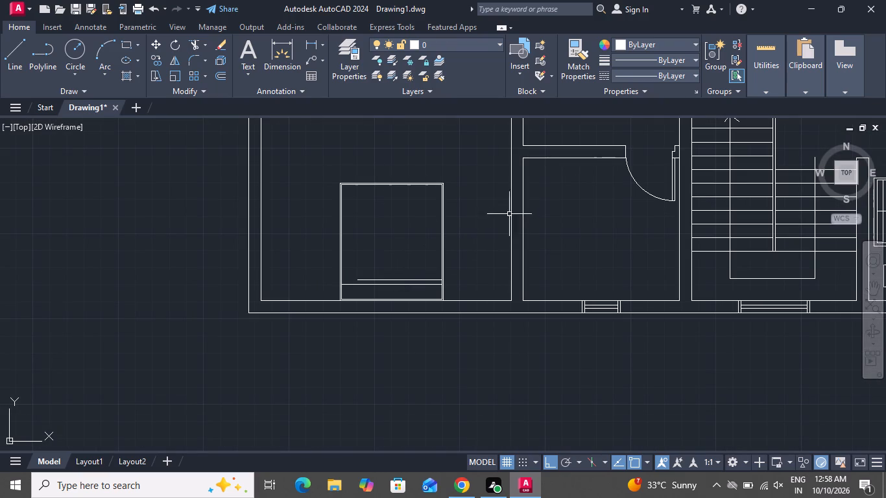
left_click(14, 59)
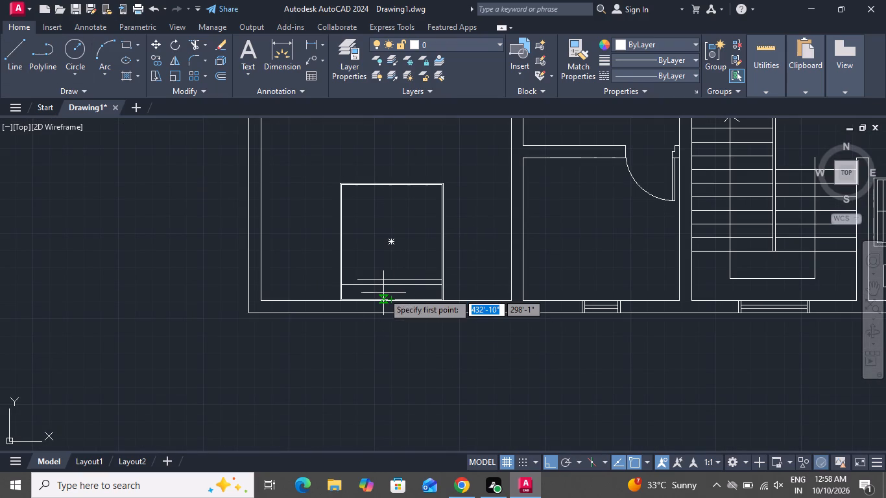
scroll(381, 293, "up", 1)
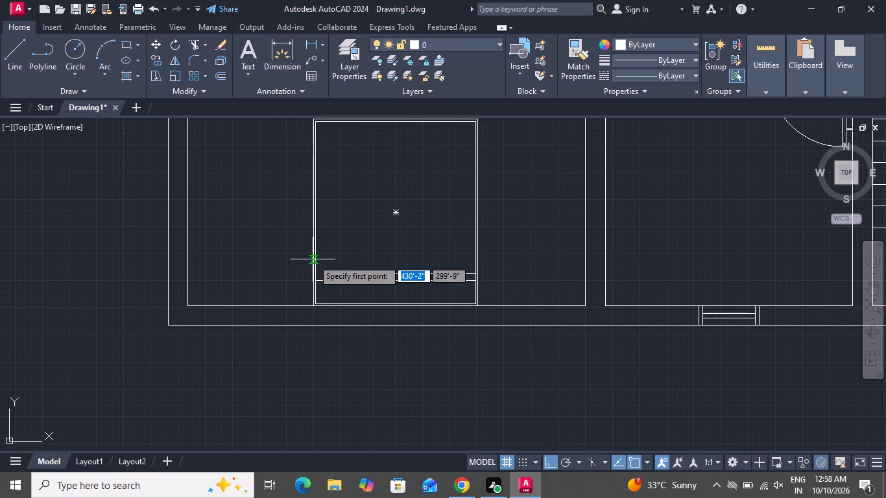
left_click(341, 272)
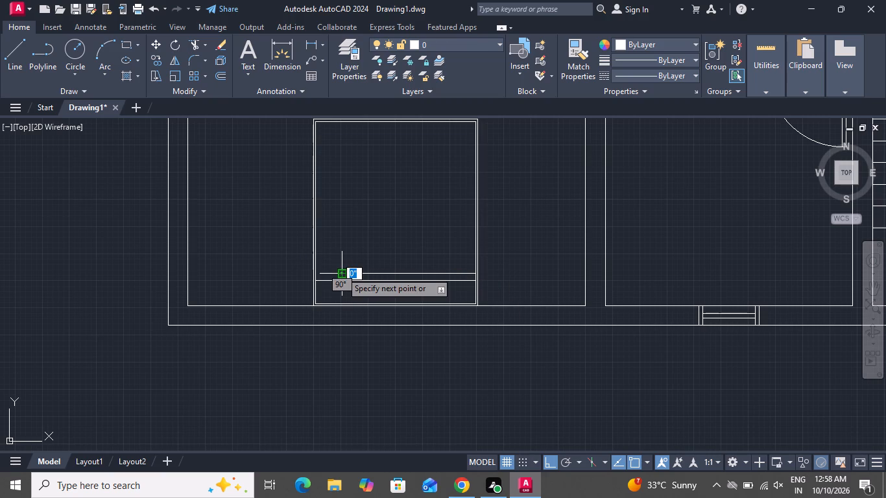
left_click(553, 464)
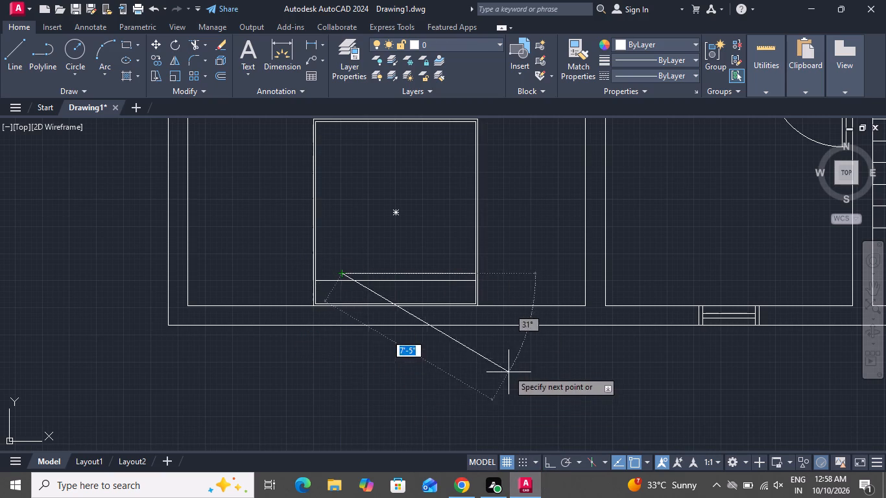
scroll(424, 291, "up", 2)
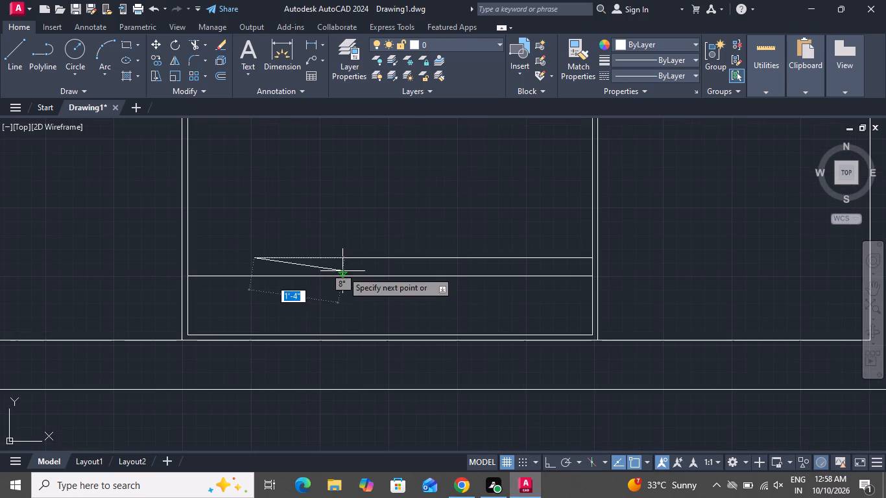
left_click(217, 217)
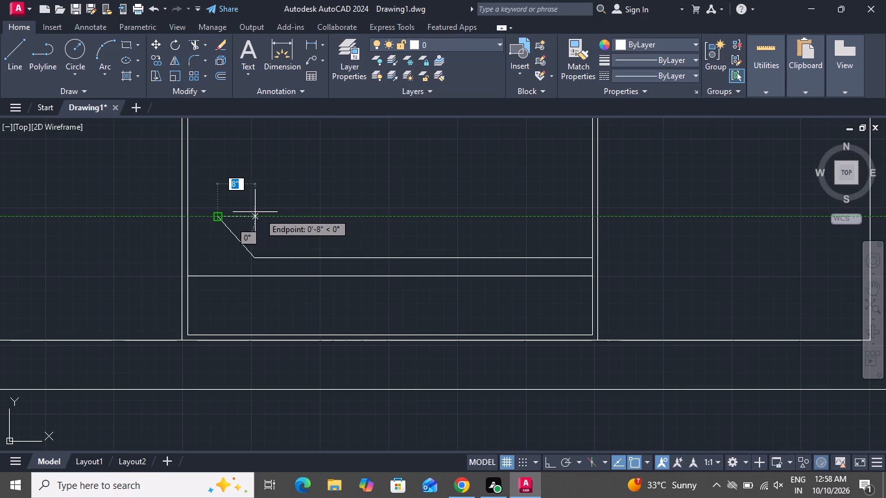
left_click(257, 212)
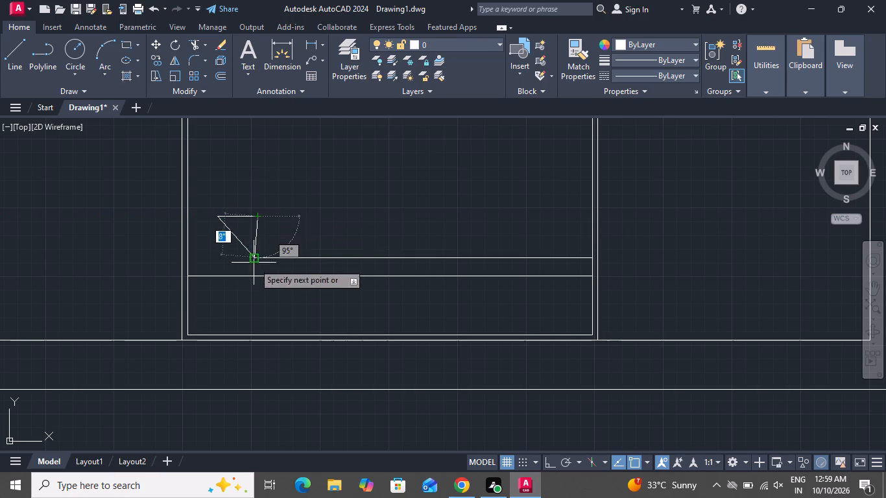
left_click(254, 256)
right_click(256, 416)
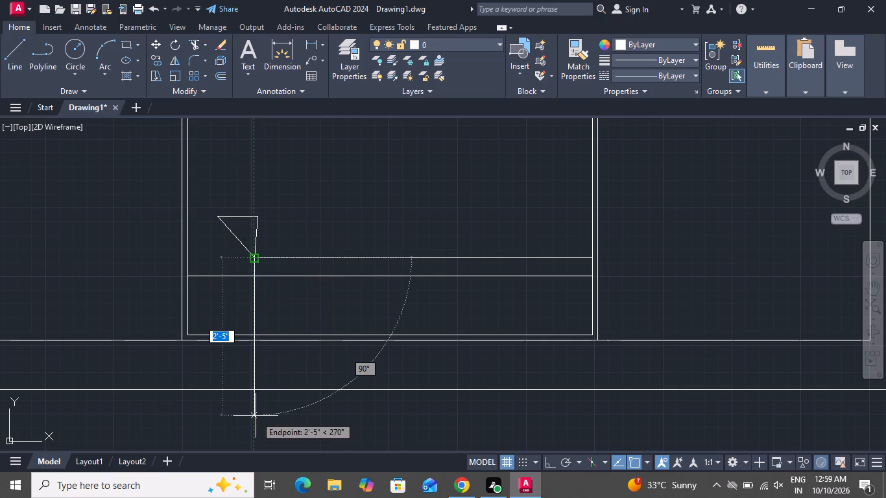
left_click(318, 281)
Draw a line from the triangle's lower corner to the bed's inner left edge, in line with the upper cross line.
scroll(297, 357, "down", 3)
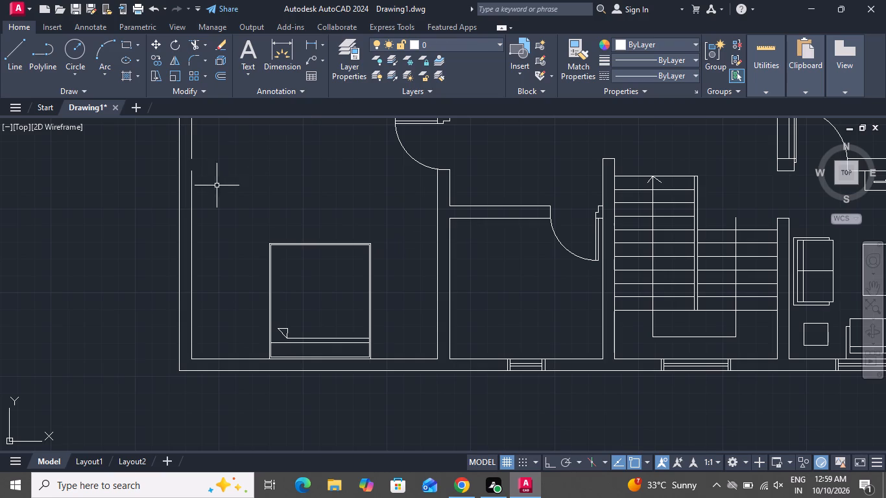
left_click(12, 53)
scroll(361, 358, "up", 1)
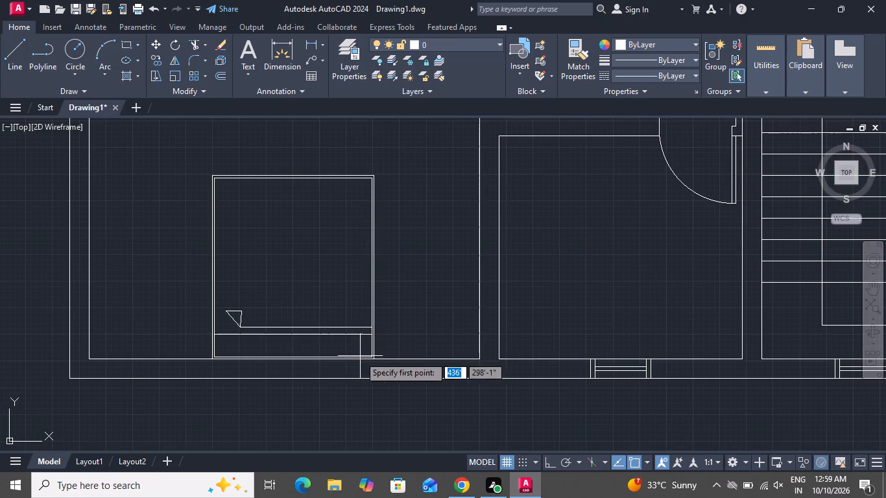
scroll(232, 338, "up", 2)
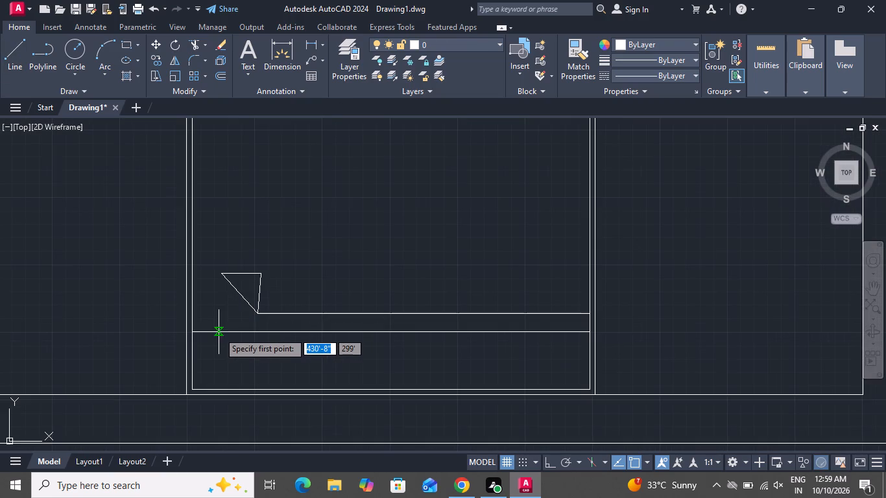
left_click(259, 313)
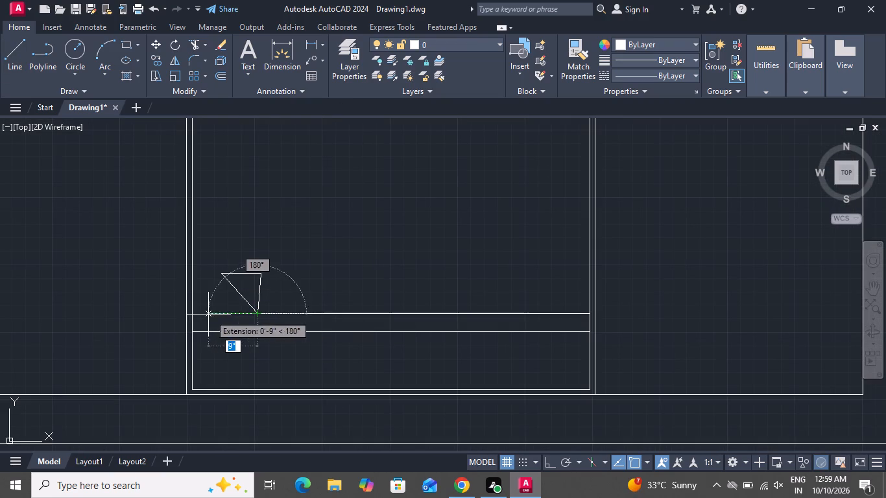
left_click(192, 312)
right_click(192, 312)
left_click(205, 327)
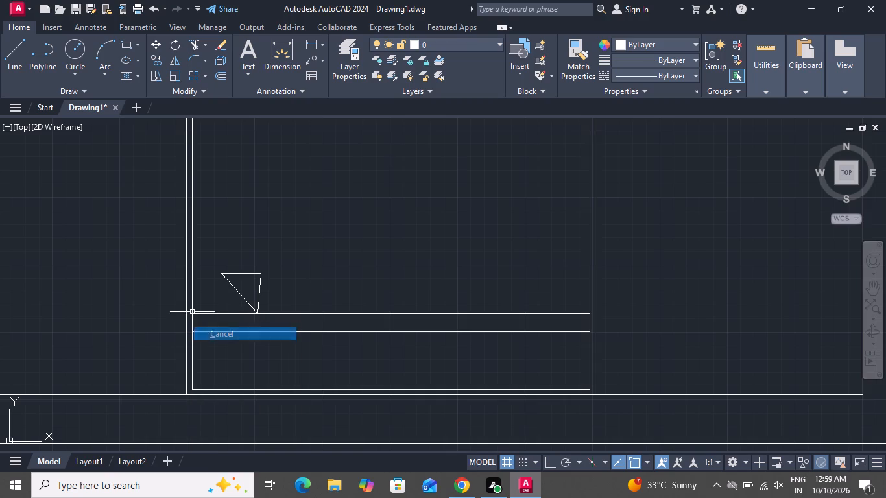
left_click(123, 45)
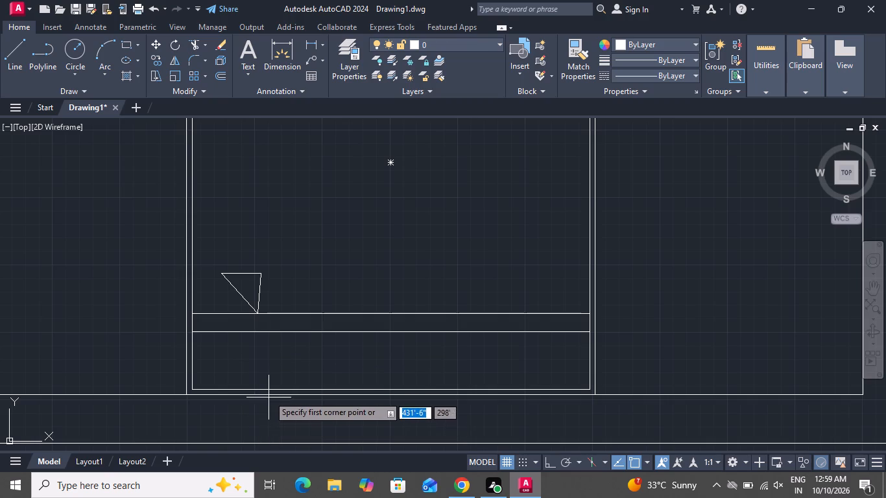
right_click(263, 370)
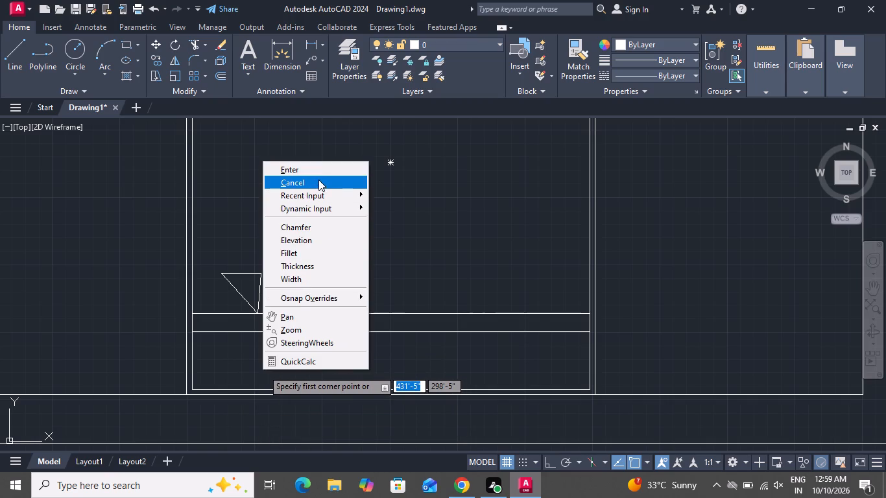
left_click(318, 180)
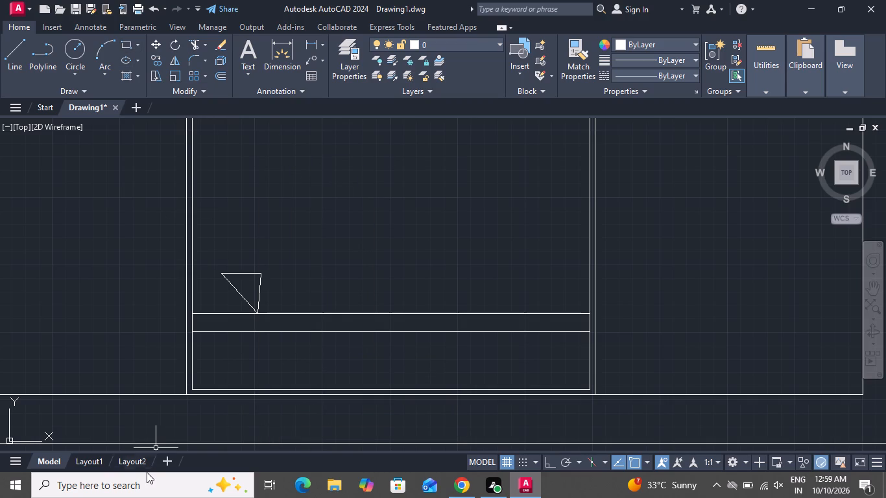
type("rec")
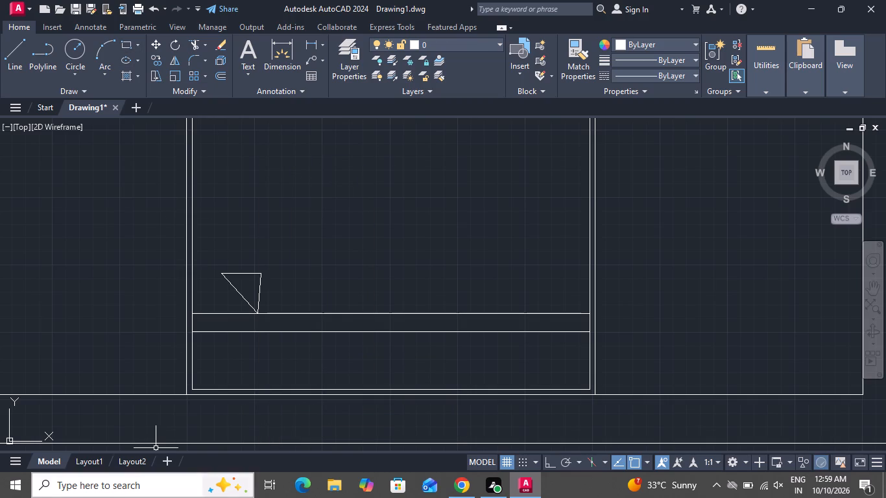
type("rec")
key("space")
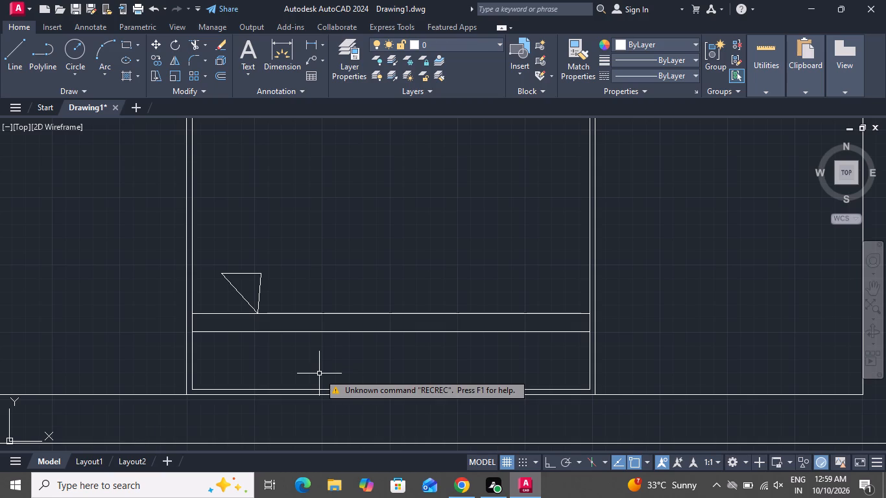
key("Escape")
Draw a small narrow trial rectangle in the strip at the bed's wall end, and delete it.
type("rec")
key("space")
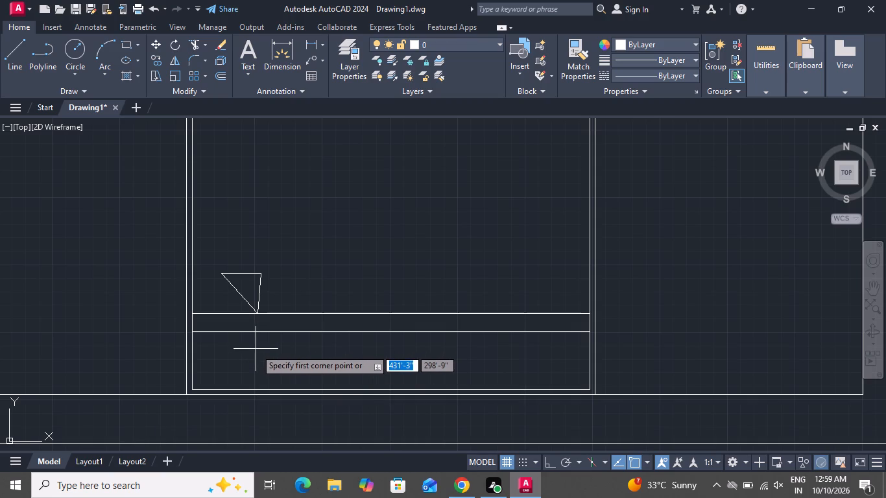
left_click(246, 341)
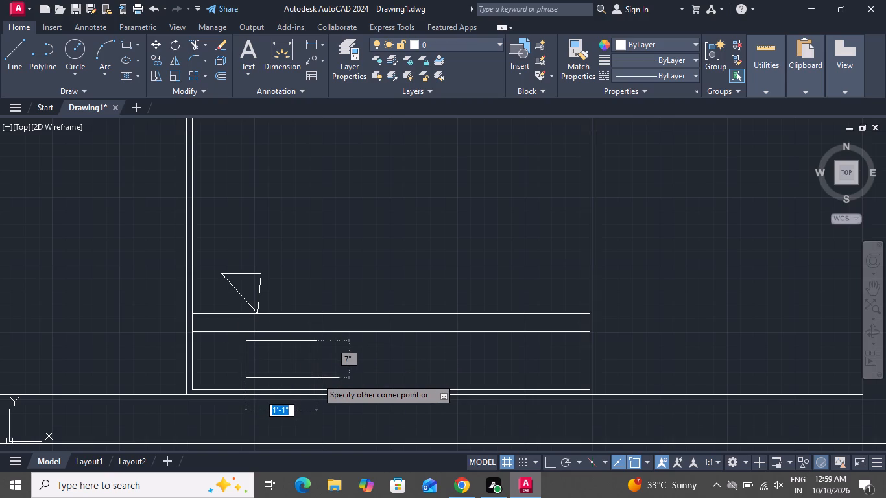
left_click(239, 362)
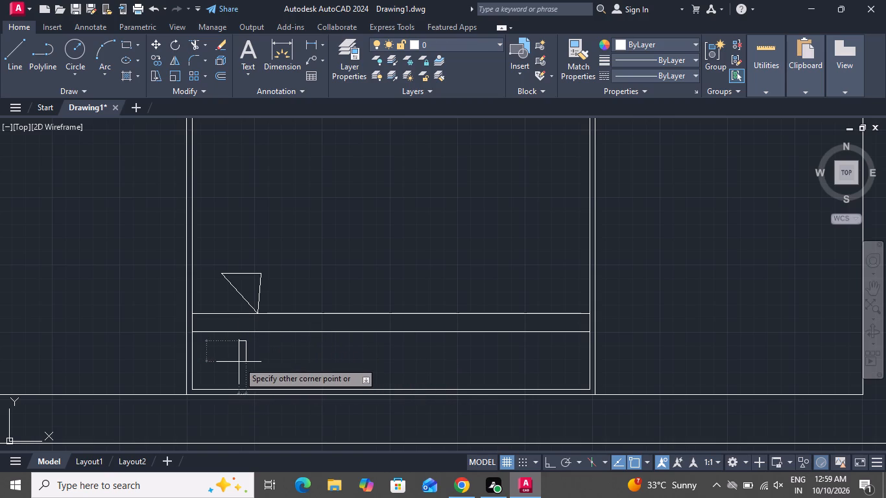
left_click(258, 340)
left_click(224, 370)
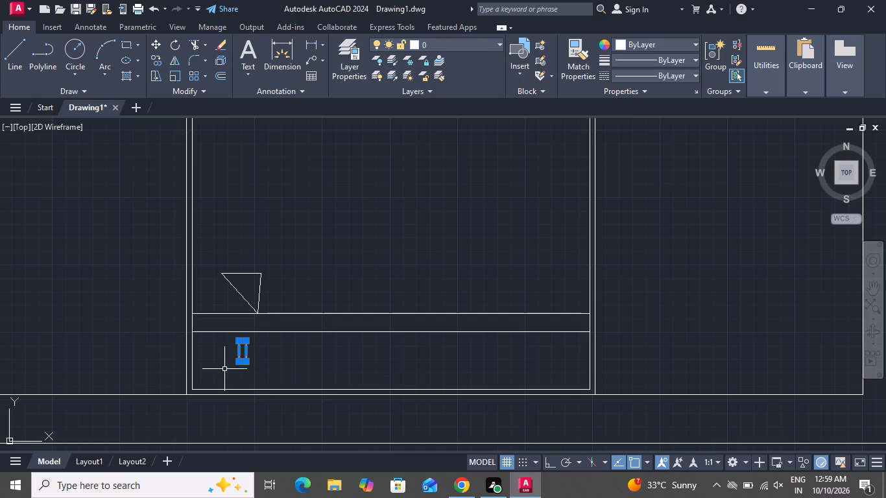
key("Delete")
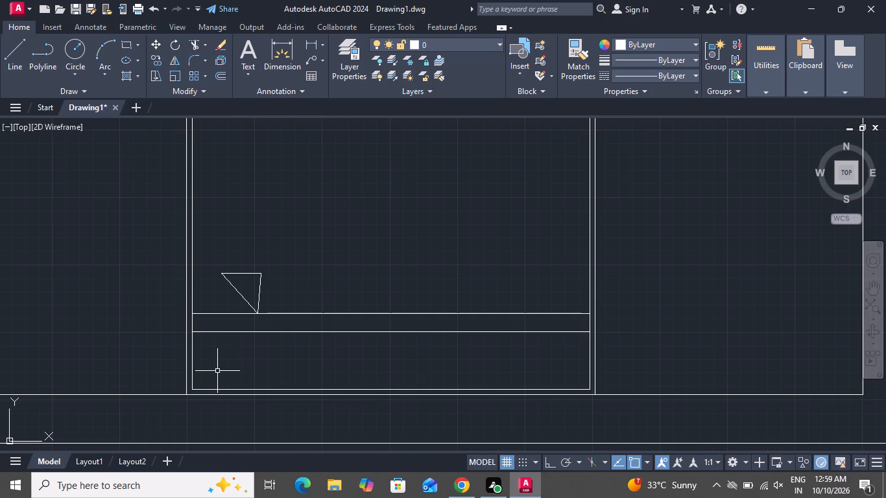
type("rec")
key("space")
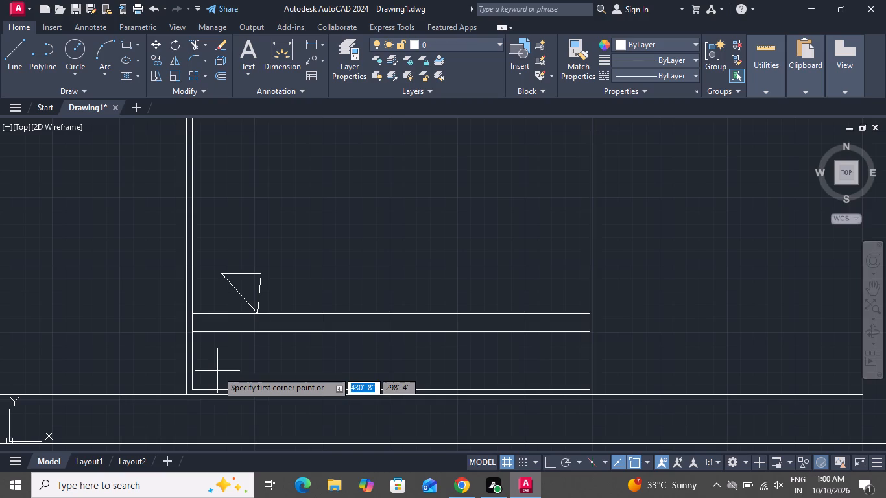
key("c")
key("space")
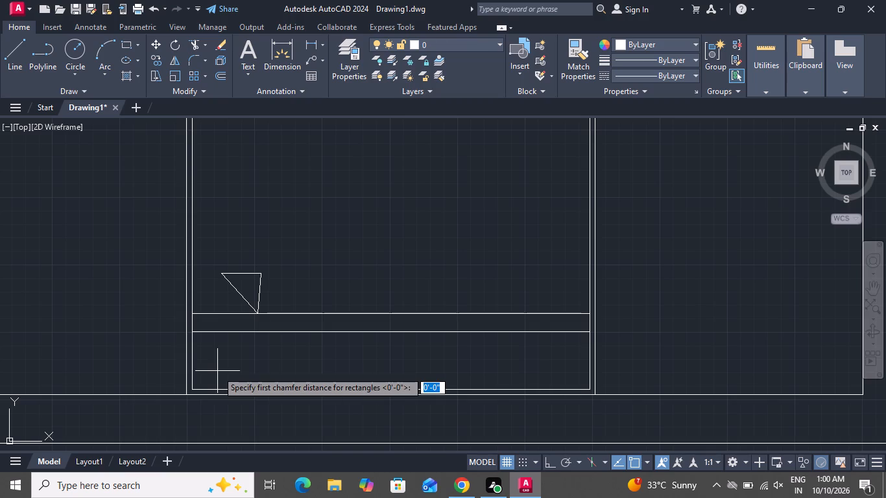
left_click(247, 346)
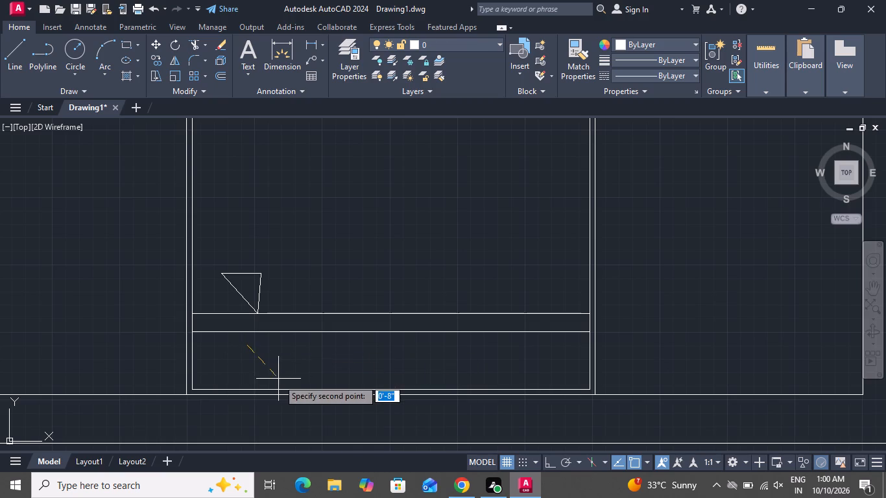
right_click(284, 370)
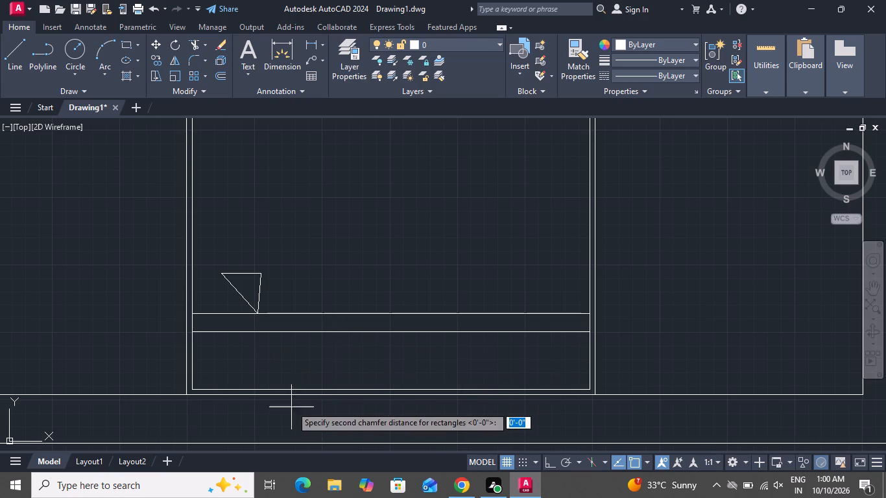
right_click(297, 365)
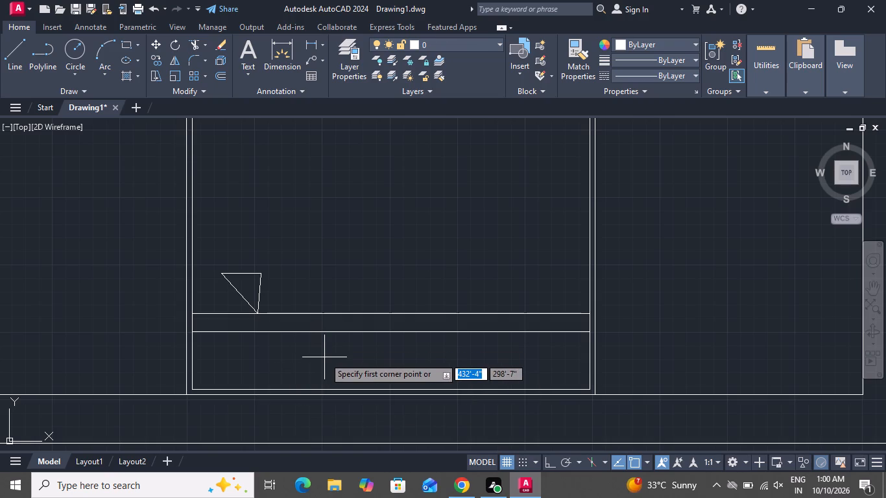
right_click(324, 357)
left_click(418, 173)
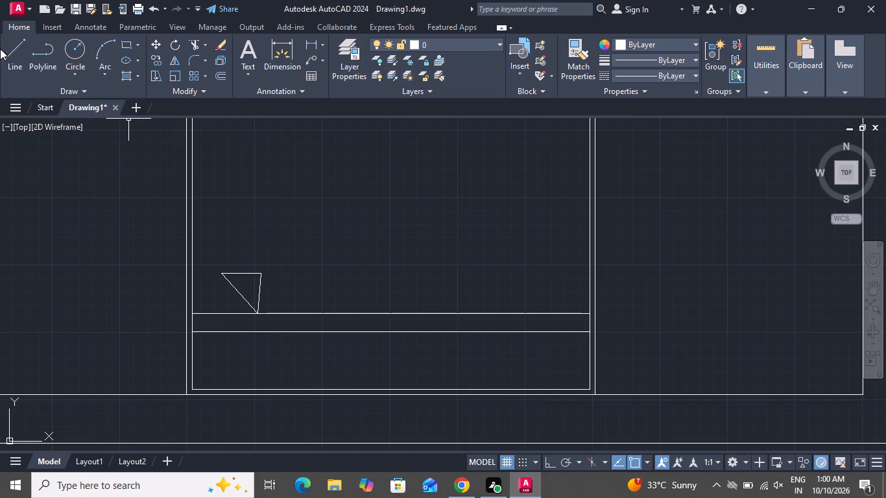
Draw a pillow rectangle about 1'-2" by 7" in the left part of the strip at the bed's wall end.
left_click(128, 45)
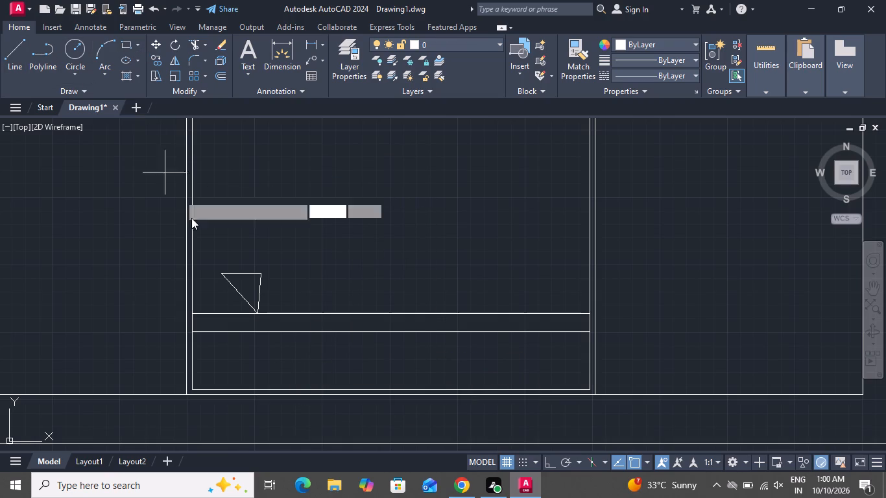
left_click(254, 344)
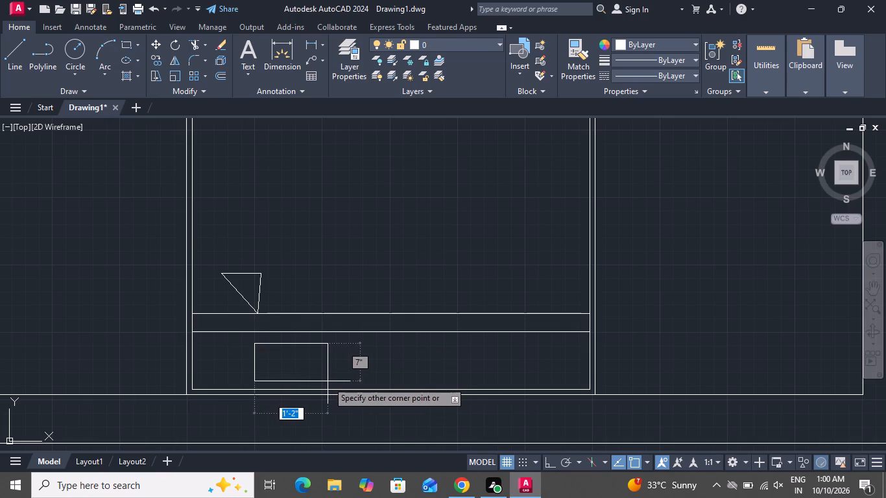
left_click(328, 381)
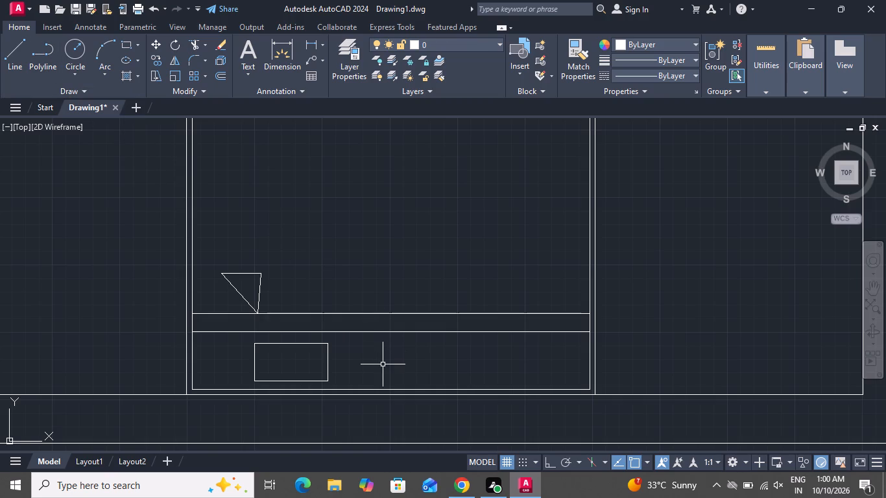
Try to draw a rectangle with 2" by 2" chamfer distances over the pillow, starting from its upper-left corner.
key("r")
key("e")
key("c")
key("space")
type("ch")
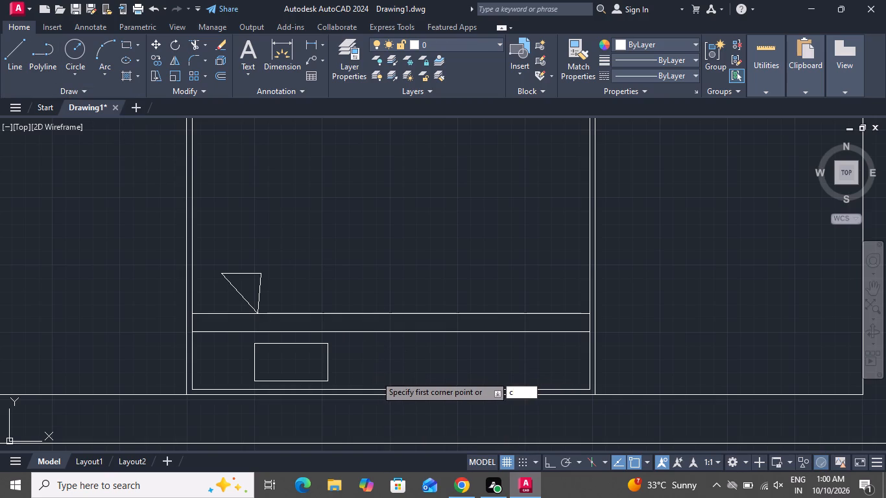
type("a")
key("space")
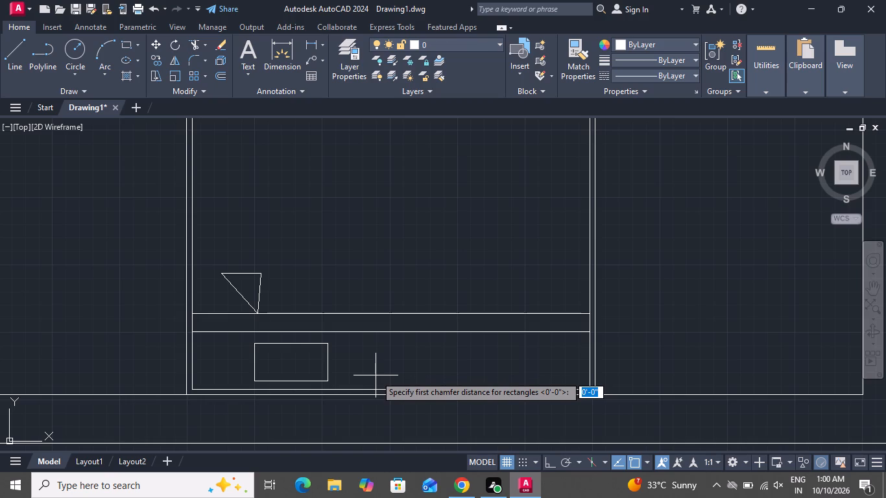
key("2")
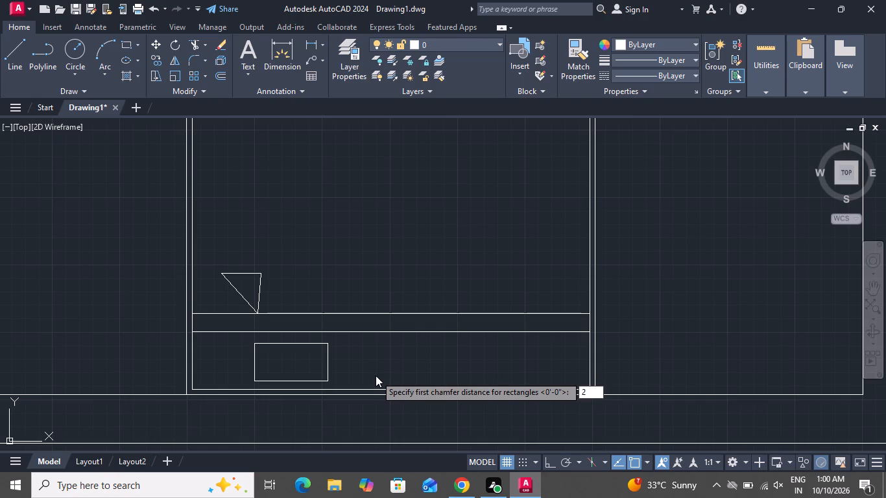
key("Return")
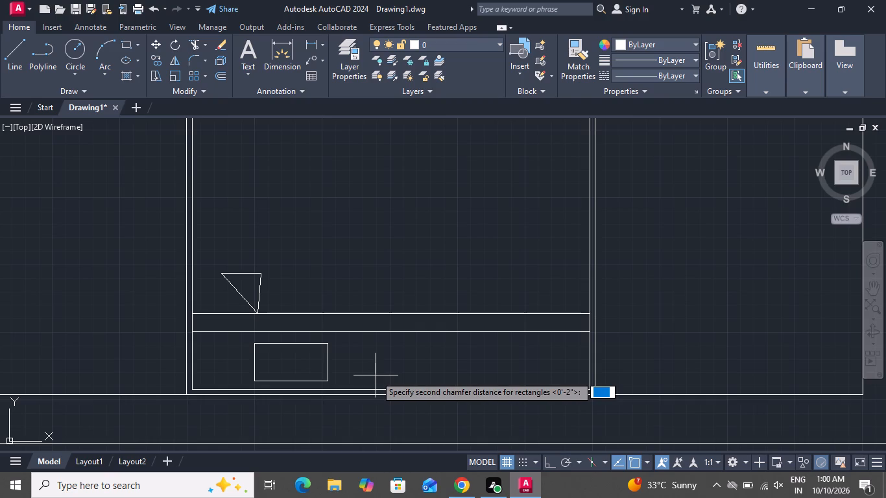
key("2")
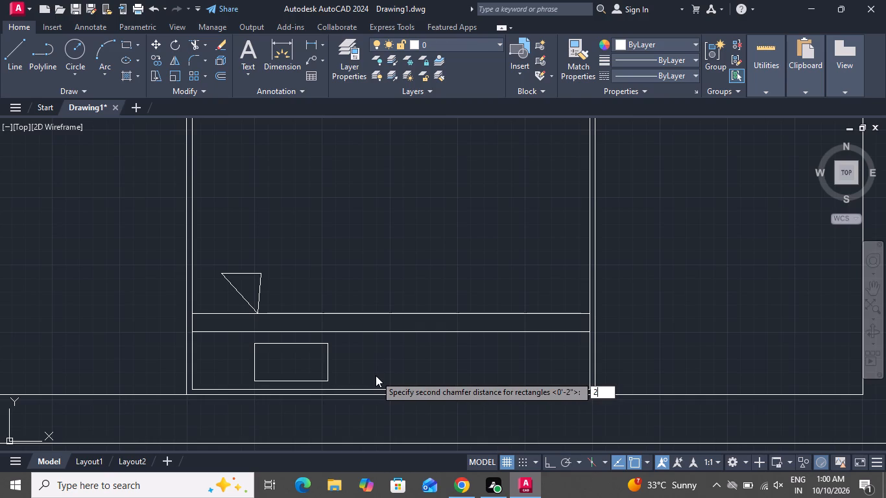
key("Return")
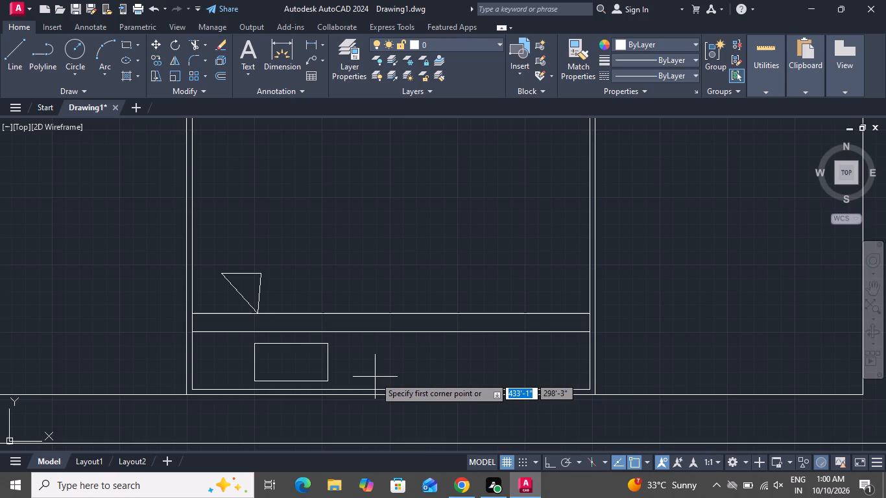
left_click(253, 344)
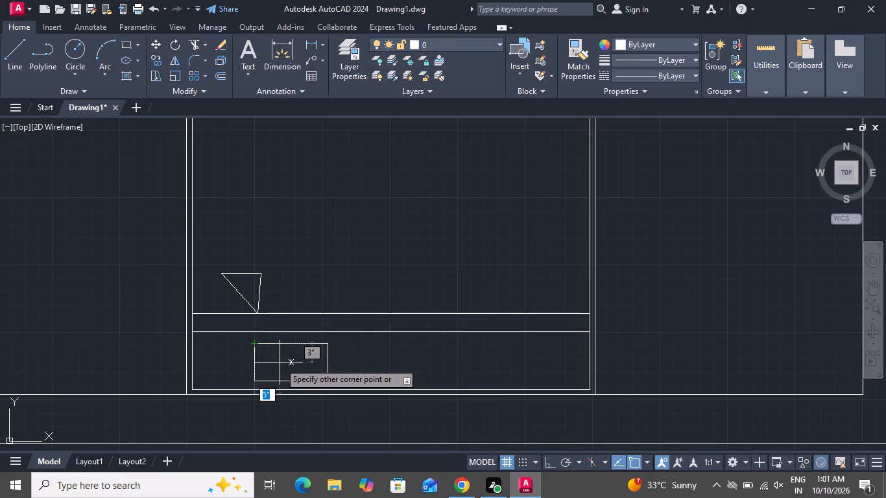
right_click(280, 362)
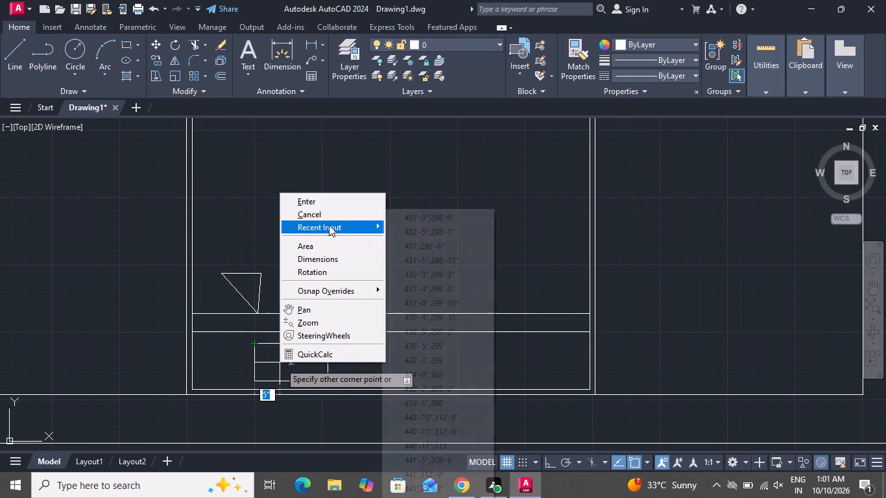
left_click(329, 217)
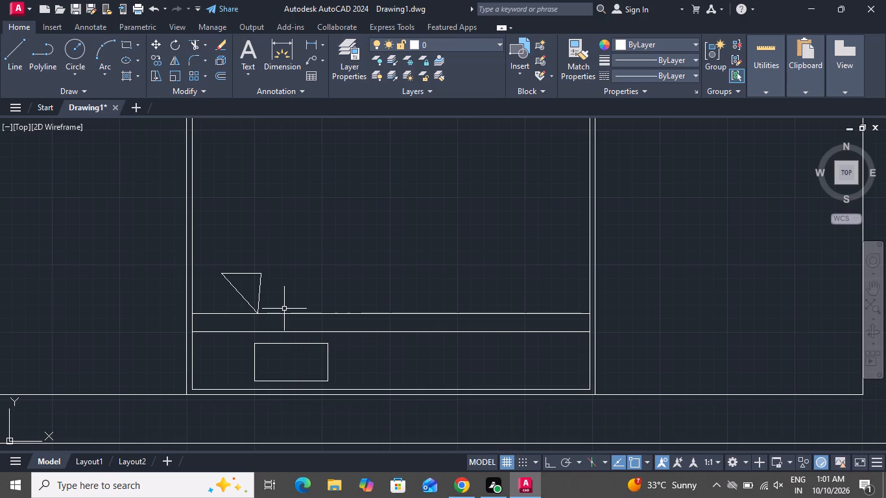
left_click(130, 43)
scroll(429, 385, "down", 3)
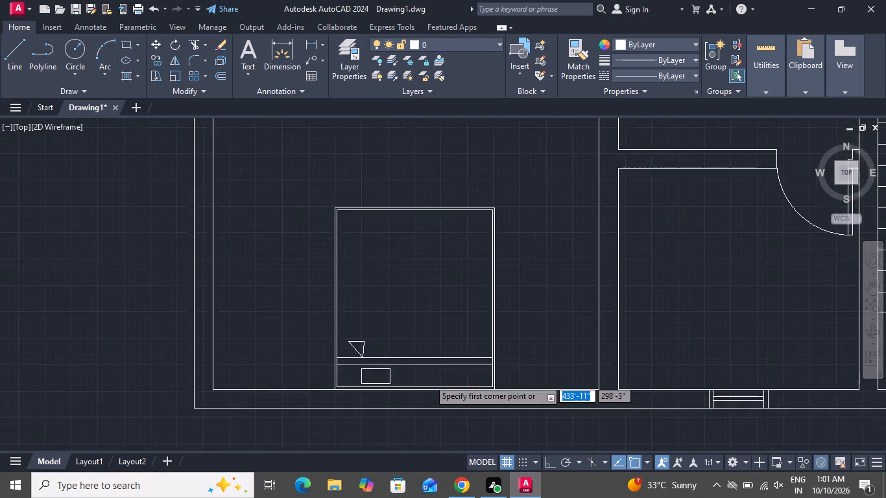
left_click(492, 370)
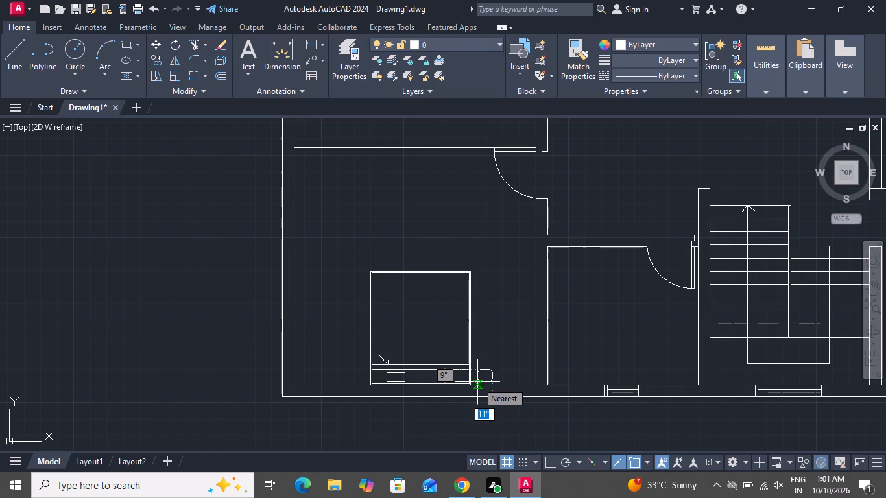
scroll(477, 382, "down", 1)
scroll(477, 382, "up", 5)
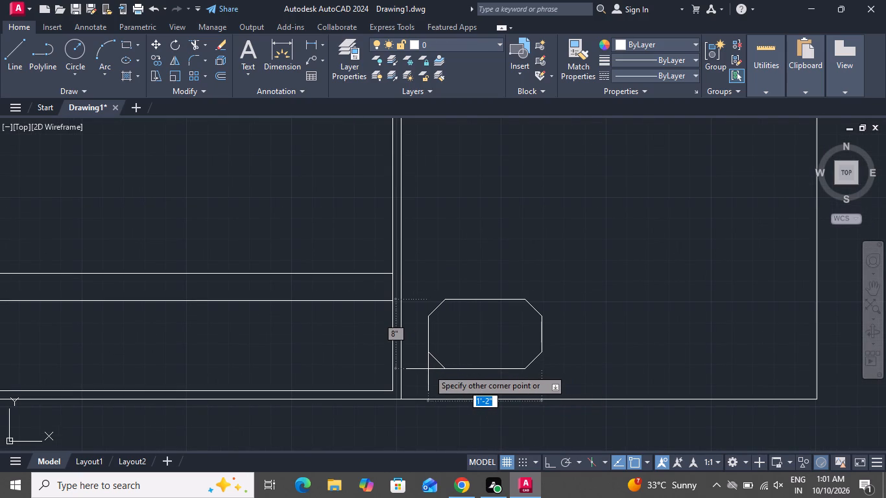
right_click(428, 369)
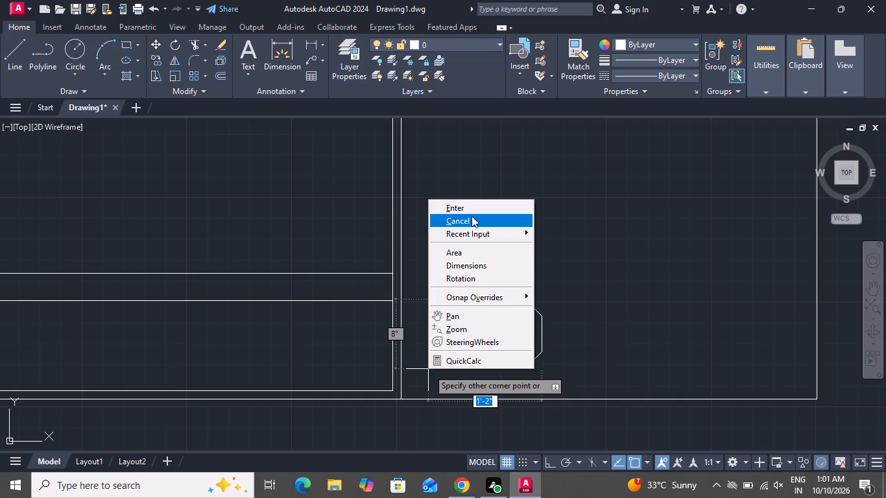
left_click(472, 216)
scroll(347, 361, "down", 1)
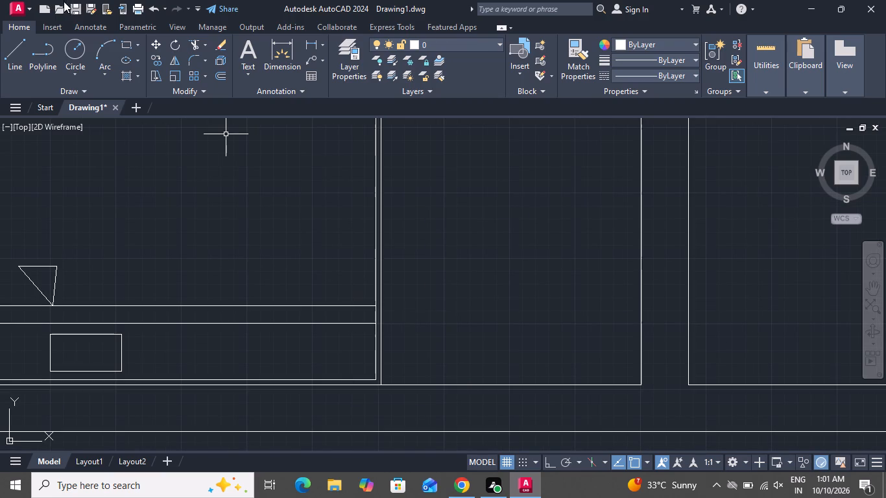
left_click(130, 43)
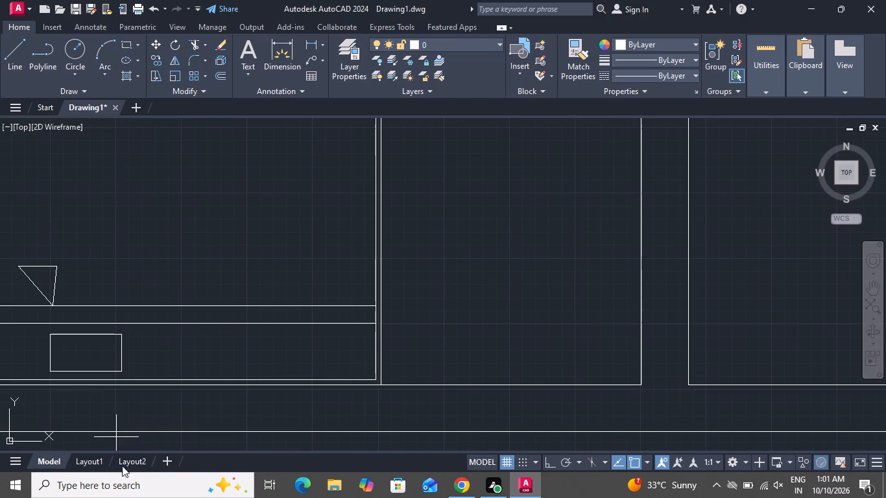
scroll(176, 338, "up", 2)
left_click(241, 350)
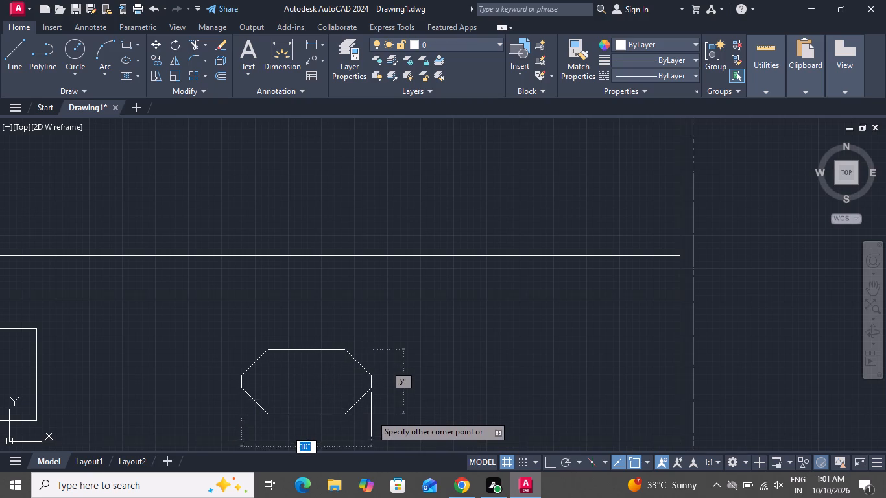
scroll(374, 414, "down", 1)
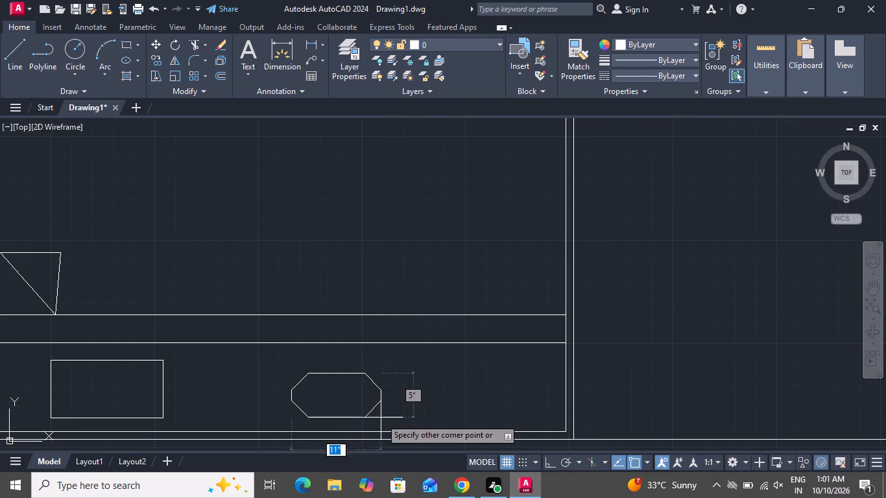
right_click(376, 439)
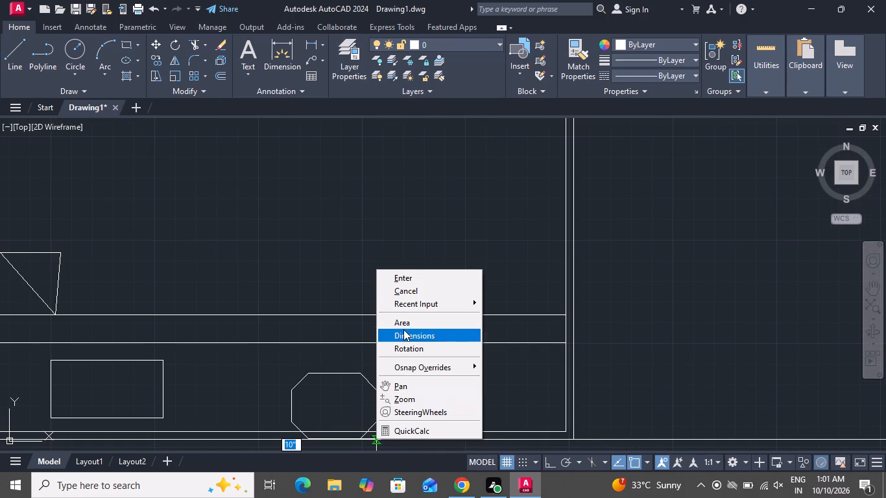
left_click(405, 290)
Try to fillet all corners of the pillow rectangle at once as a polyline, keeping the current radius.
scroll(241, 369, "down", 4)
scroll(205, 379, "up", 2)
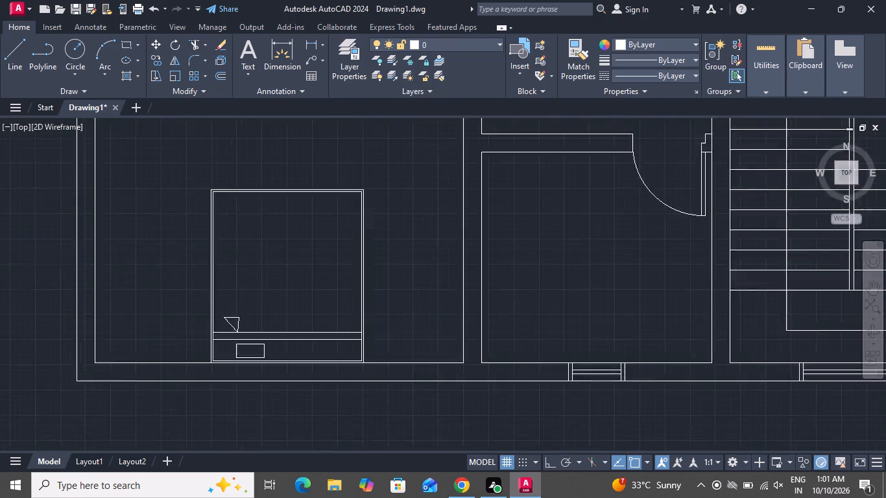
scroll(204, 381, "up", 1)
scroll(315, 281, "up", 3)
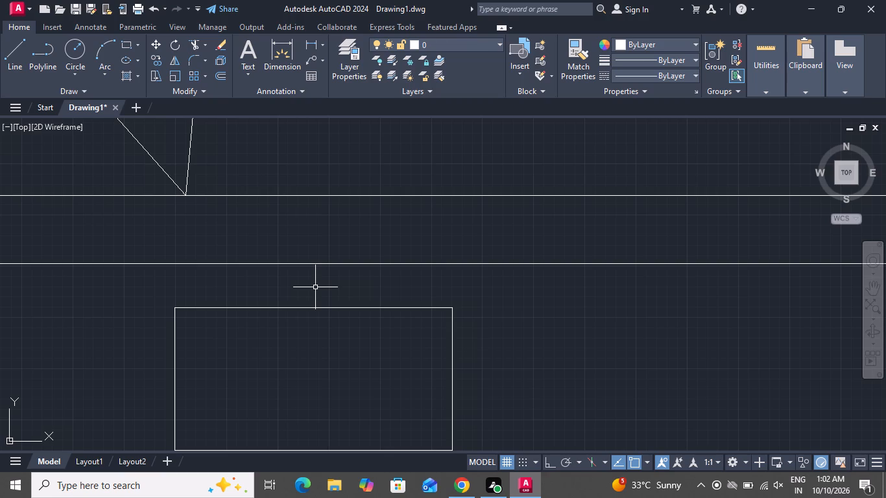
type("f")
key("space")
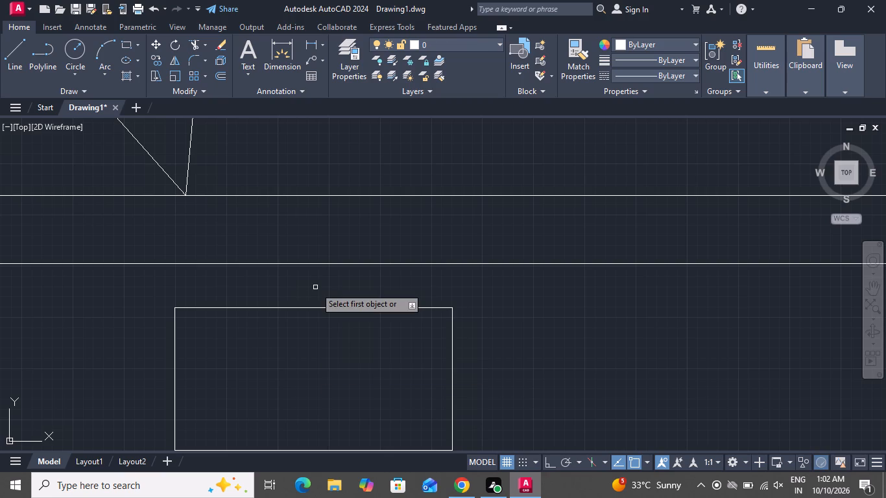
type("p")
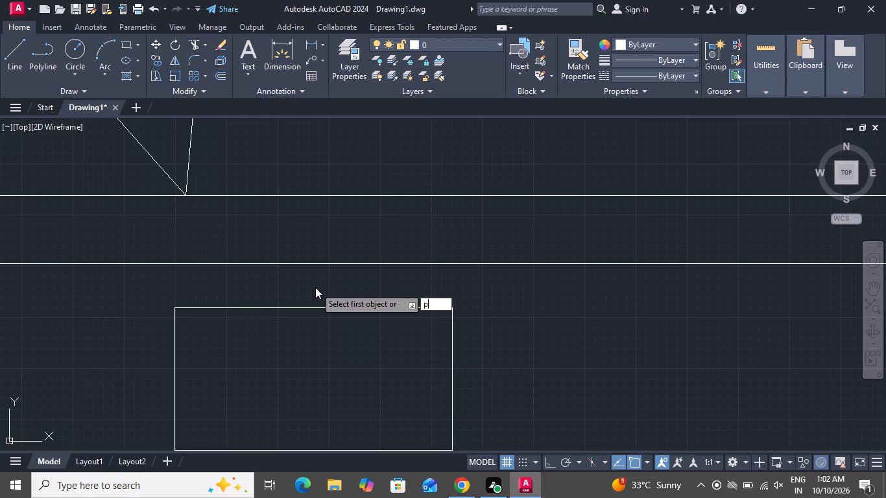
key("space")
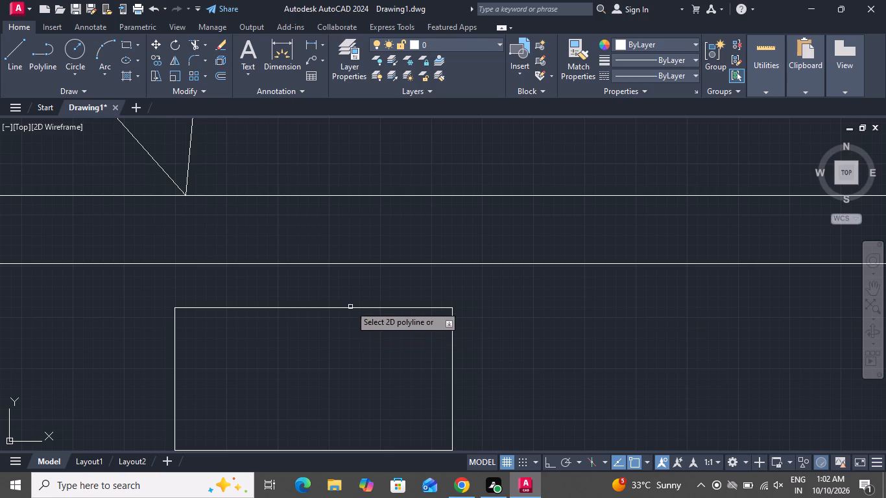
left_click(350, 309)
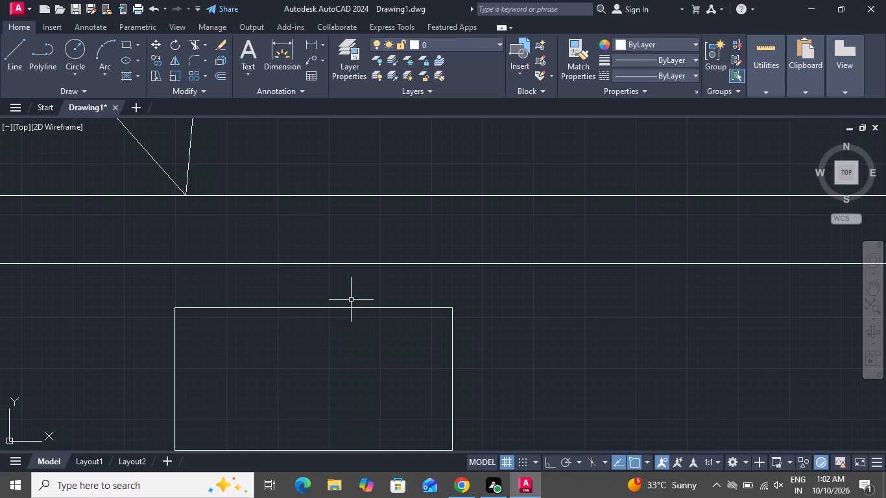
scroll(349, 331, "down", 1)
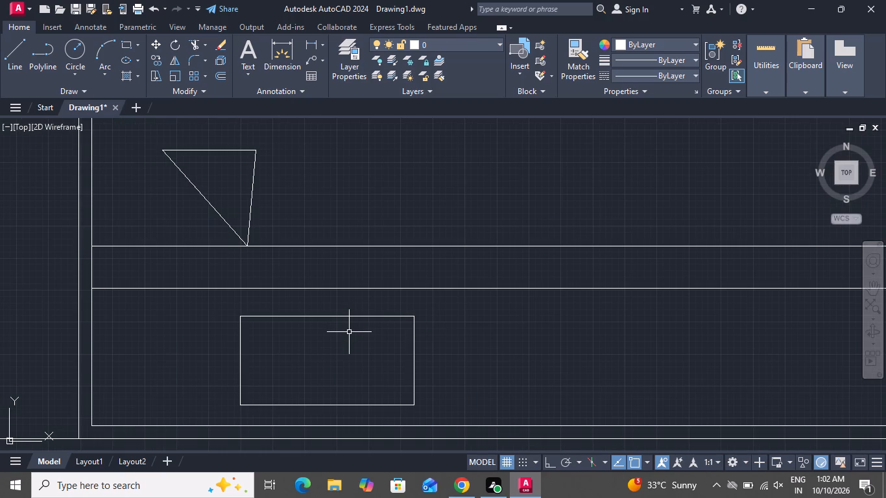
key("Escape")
Fillet all corners of the pillow rectangle at once with a 2" radius, using the Polyline option.
type("f")
key("space")
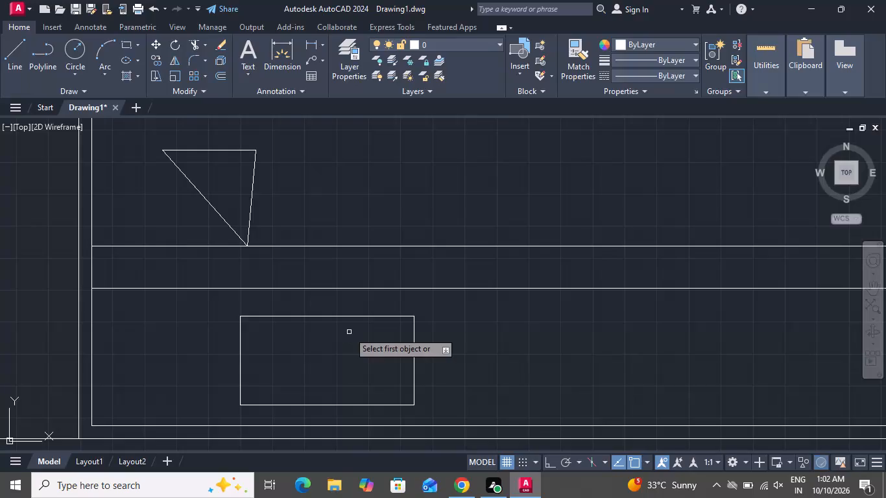
key("p")
key("space")
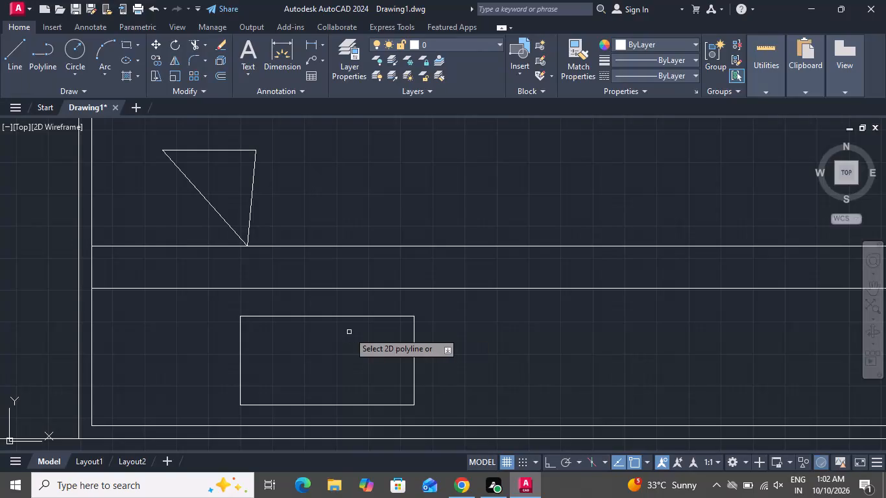
key("r")
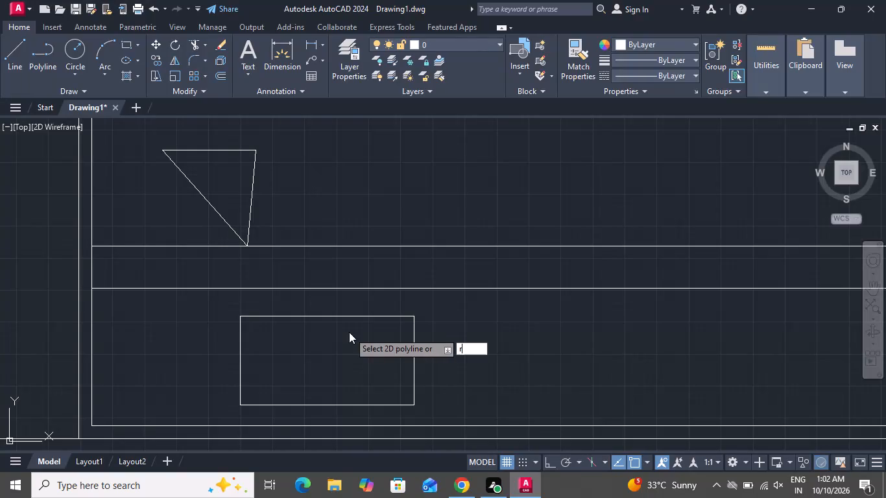
key("space")
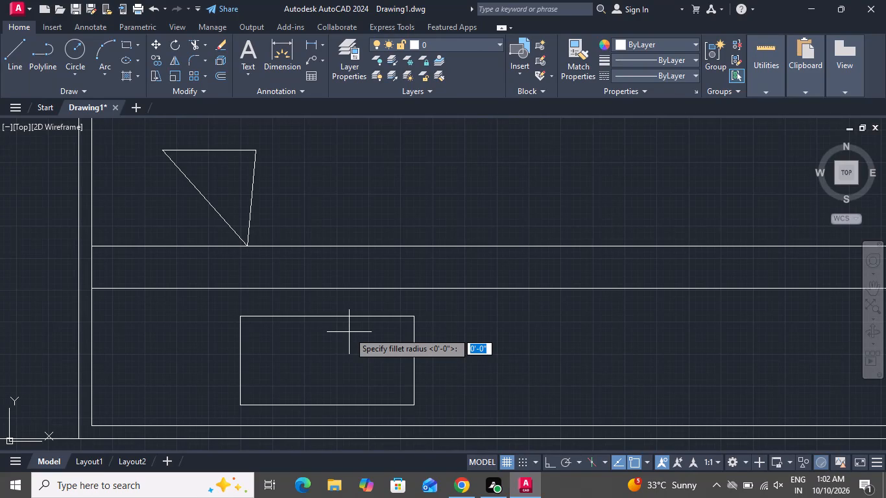
key("2")
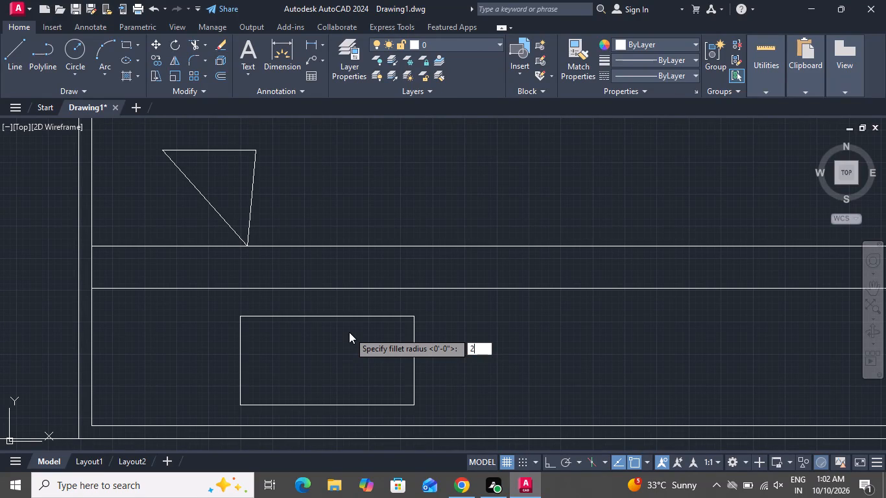
key("Return")
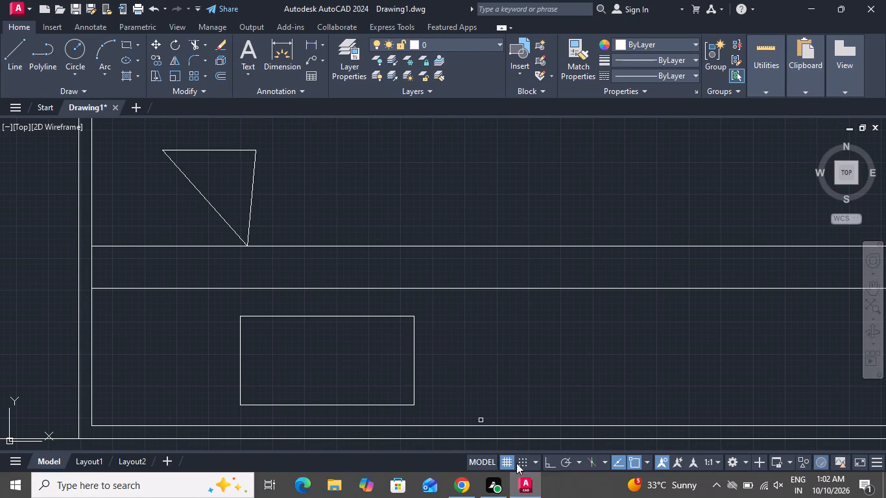
left_click(260, 318)
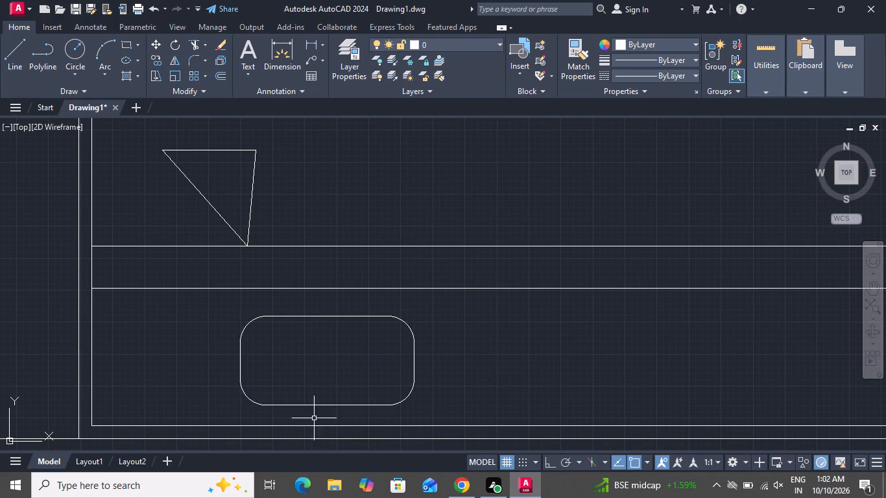
scroll(328, 394, "down", 2)
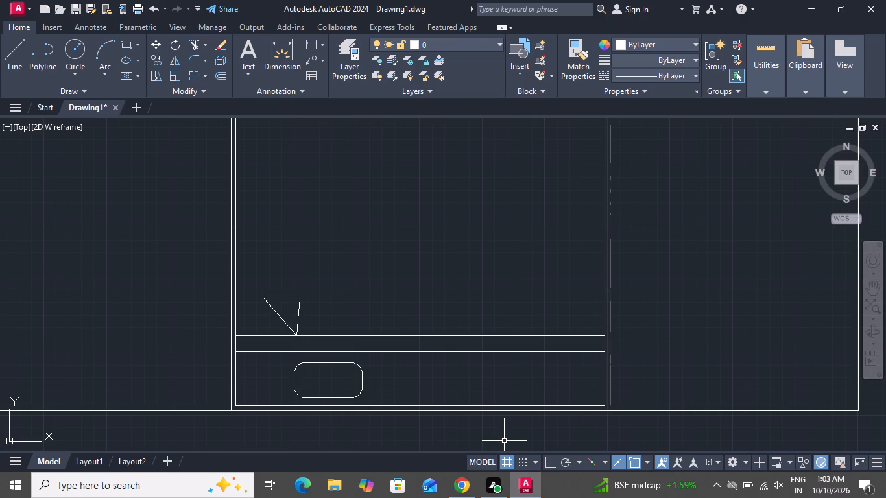
Copy the rounded pillow from its side midpoint across to the right part of the strip at the bed's wall end.
scroll(320, 425, "up", 2)
left_click(435, 295)
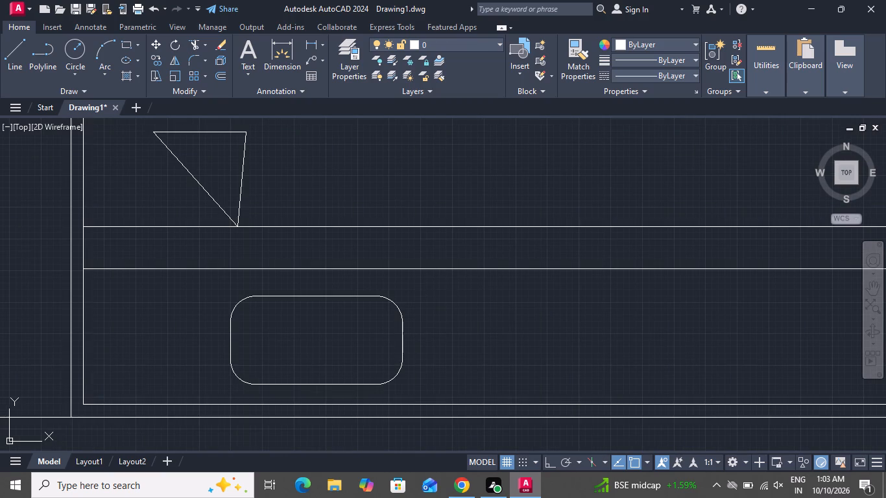
left_click(207, 384)
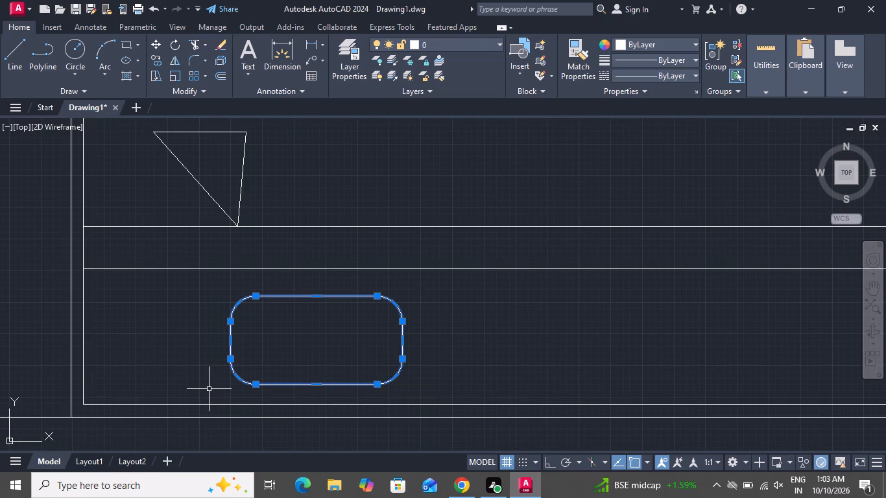
left_click(160, 57)
left_click(230, 338)
scroll(436, 340, "down", 2)
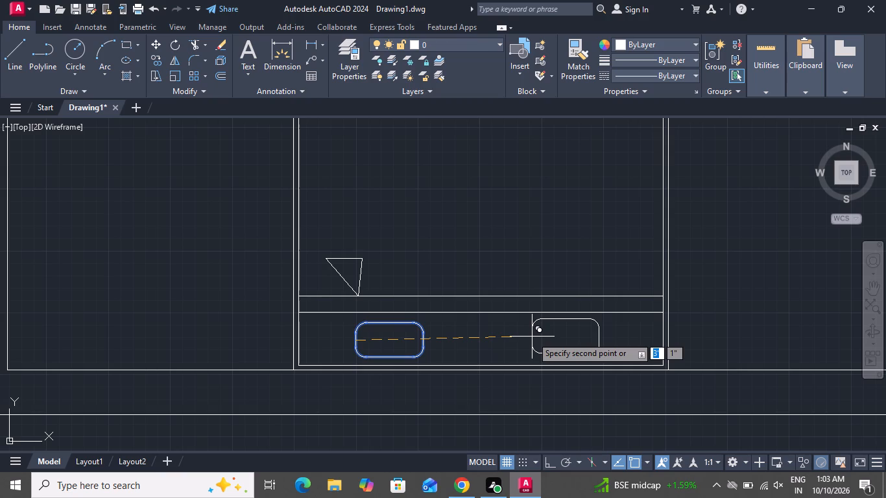
left_click(560, 338)
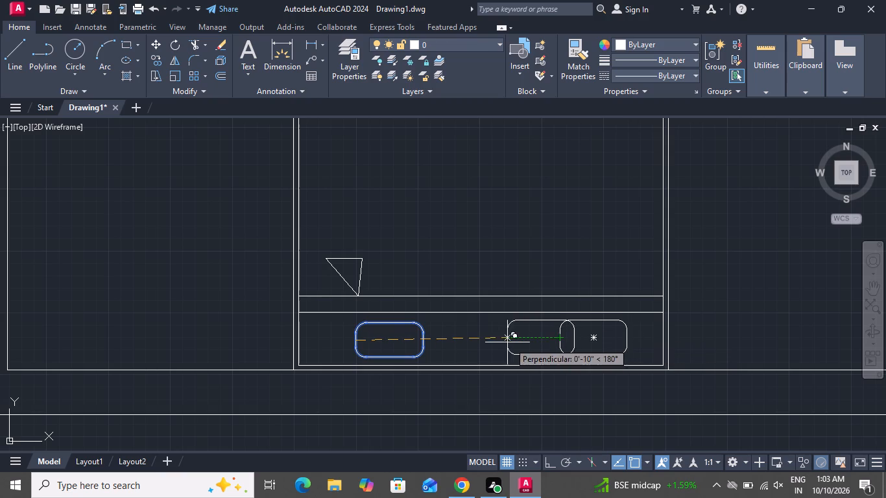
scroll(472, 416, "down", 3)
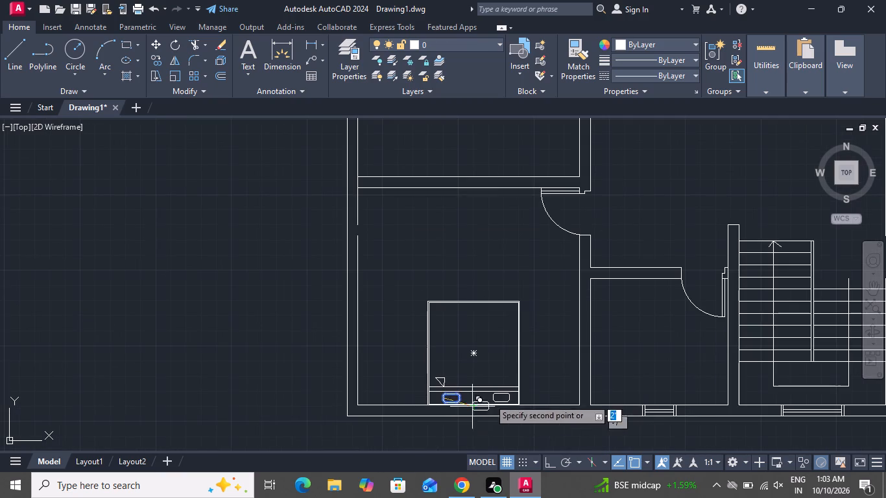
scroll(457, 379, "up", 1)
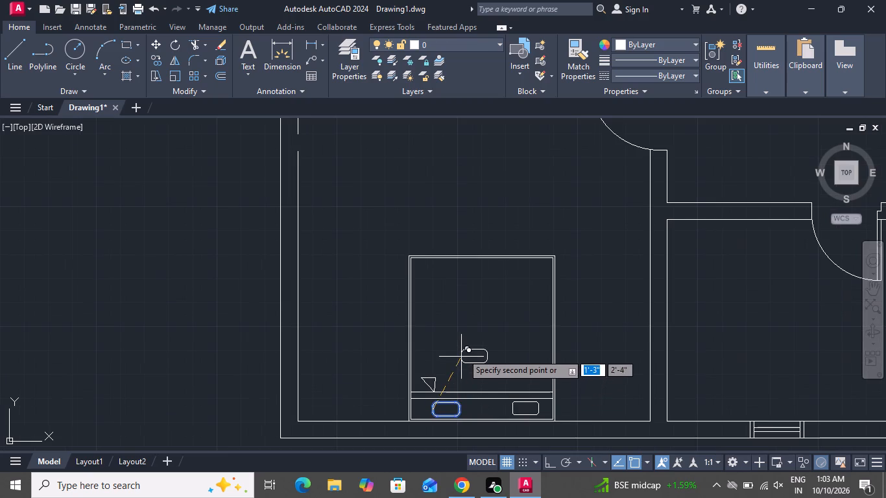
right_click(470, 331)
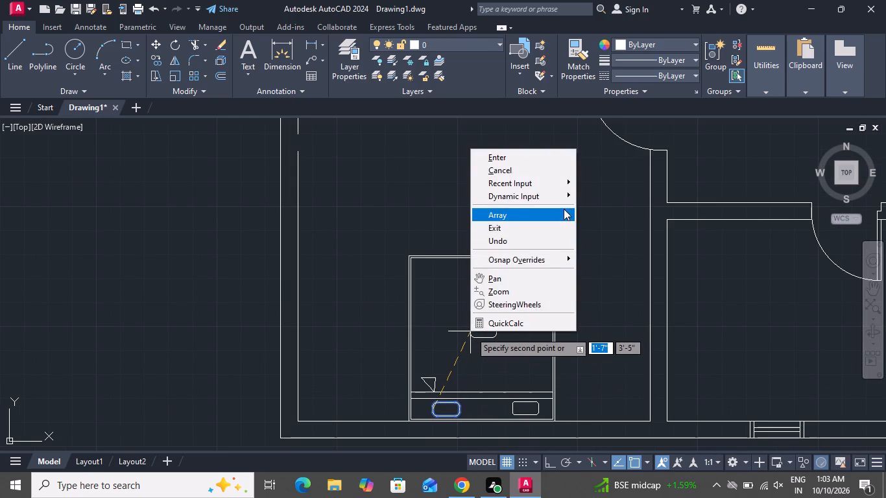
left_click(552, 173)
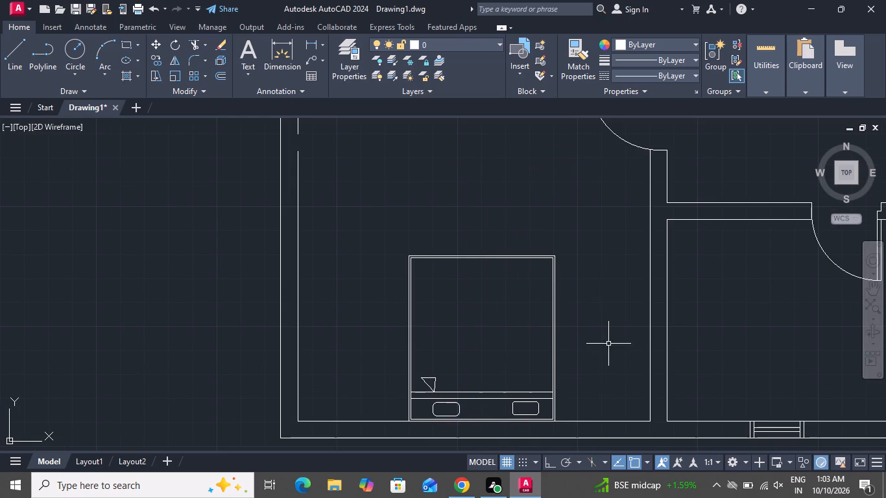
Scale the bed with its pillows and fold lines down freehand, using the midpoint of the upper fold line as base point.
scroll(608, 346, "down", 2)
scroll(590, 377, "up", 3)
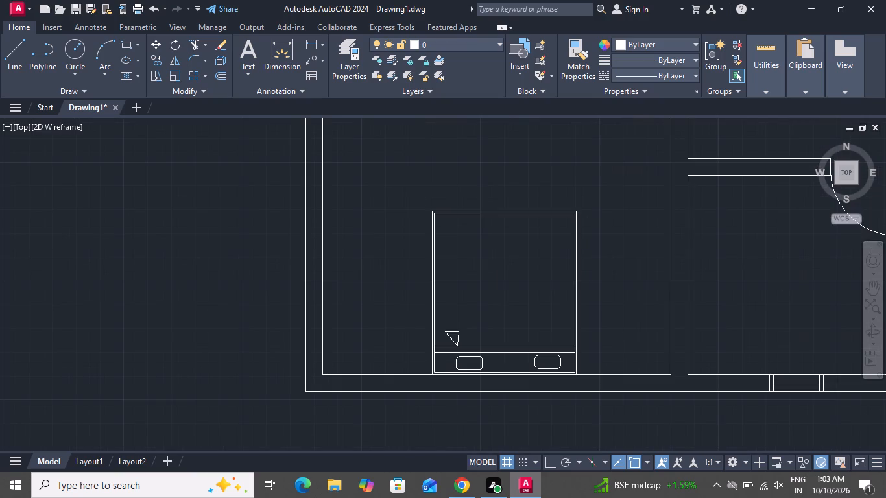
scroll(556, 342, "down", 2)
left_click(571, 249)
left_click(543, 281)
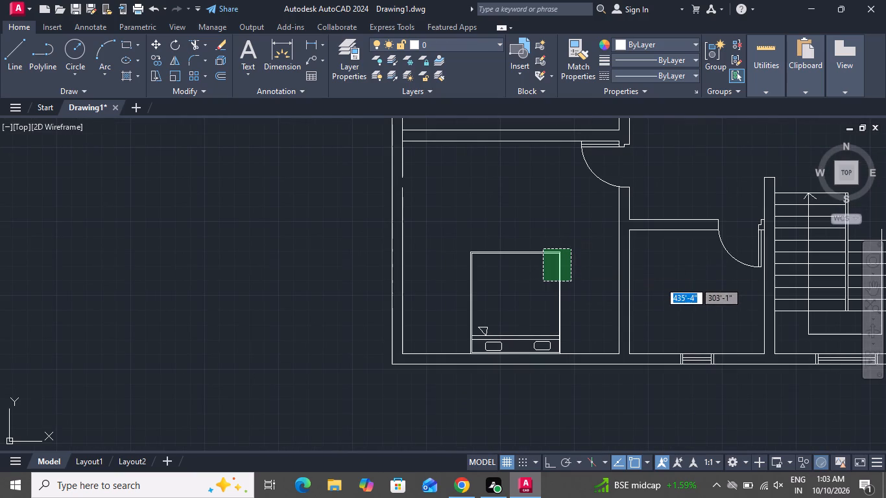
scroll(540, 351, "up", 3)
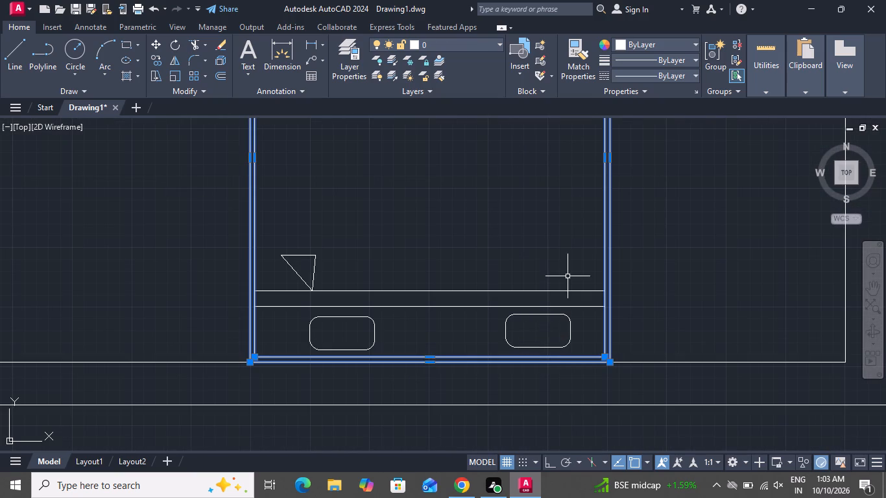
left_click_drag(569, 273, 568, 280)
left_click(299, 346)
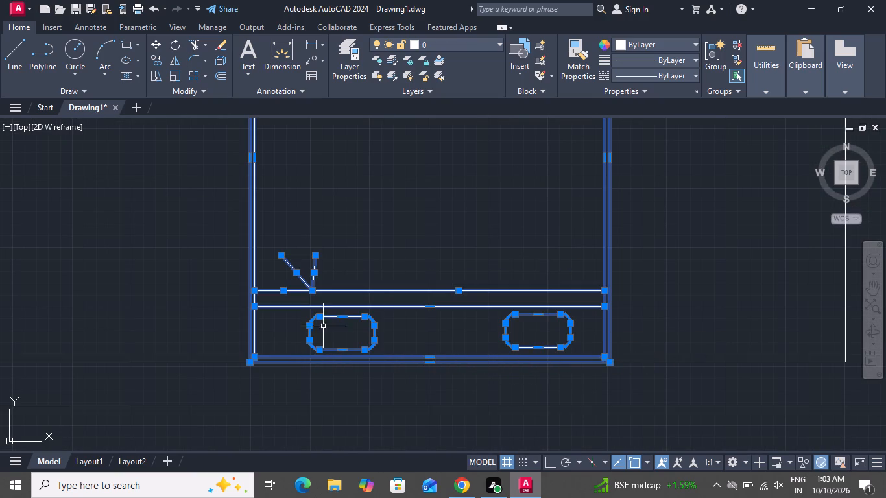
scroll(409, 296, "down", 1)
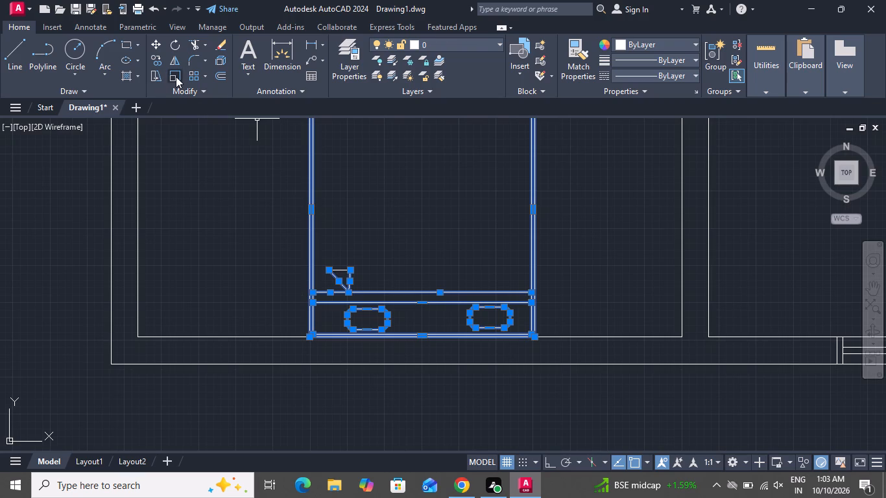
left_click(176, 77)
left_click(441, 297)
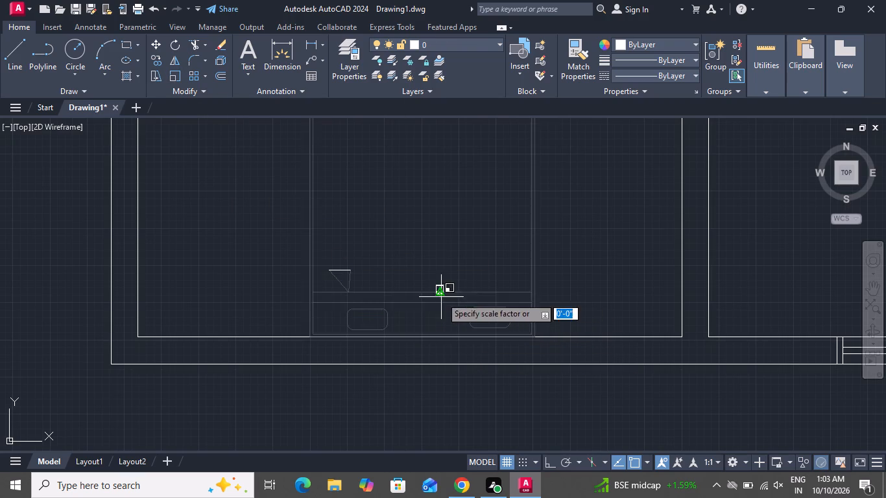
left_click(414, 220)
scroll(457, 313, "up", 2)
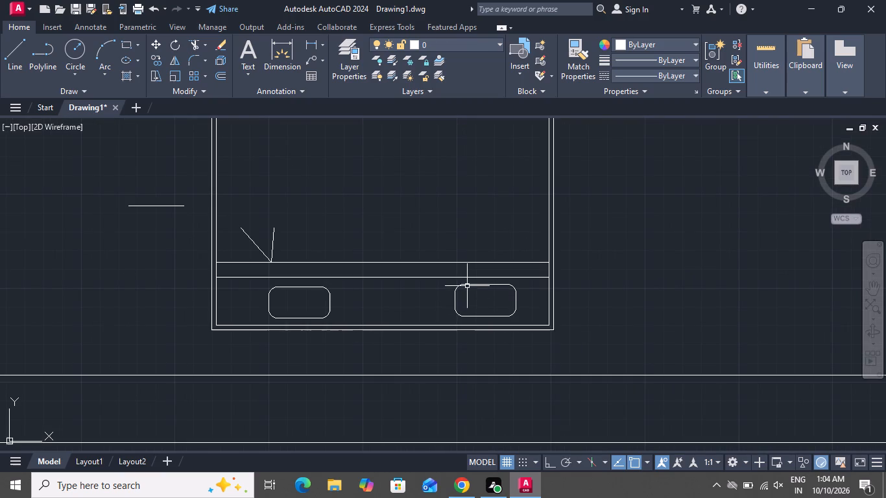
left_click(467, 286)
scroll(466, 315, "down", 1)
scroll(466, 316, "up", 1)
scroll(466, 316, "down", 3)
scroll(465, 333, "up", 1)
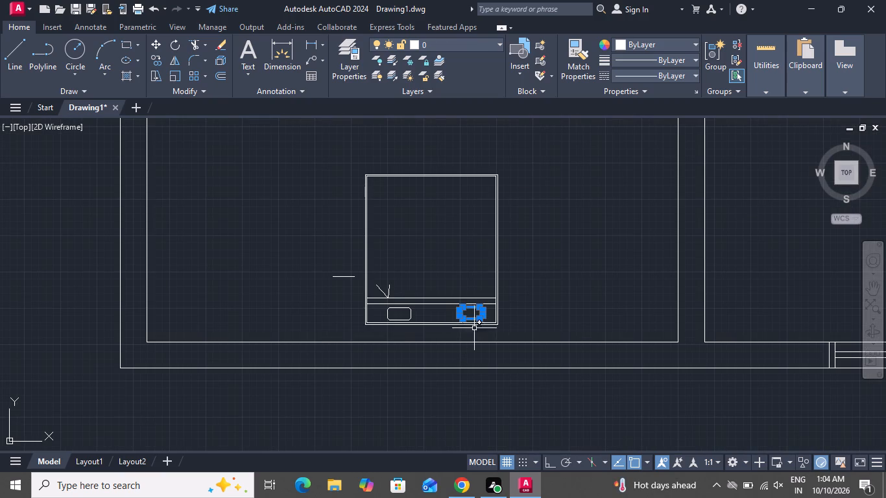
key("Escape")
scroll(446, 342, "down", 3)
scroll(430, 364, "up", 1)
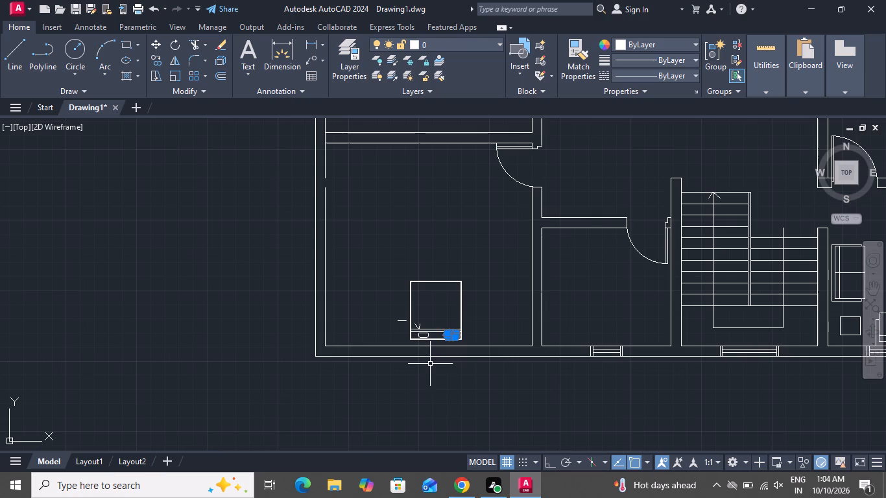
Draw an orthogonal wardrobe outline along the bedroom's right wall, from just below the door down to the bottom wall.
left_click(6, 56)
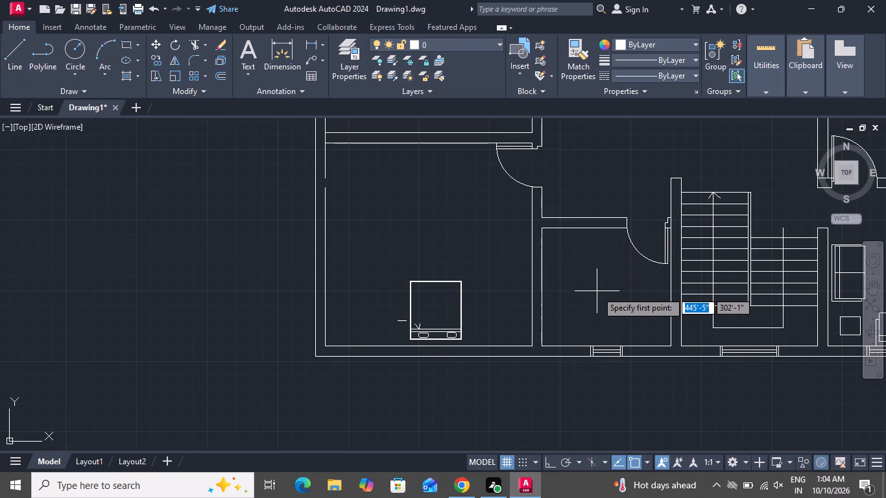
left_click(531, 204)
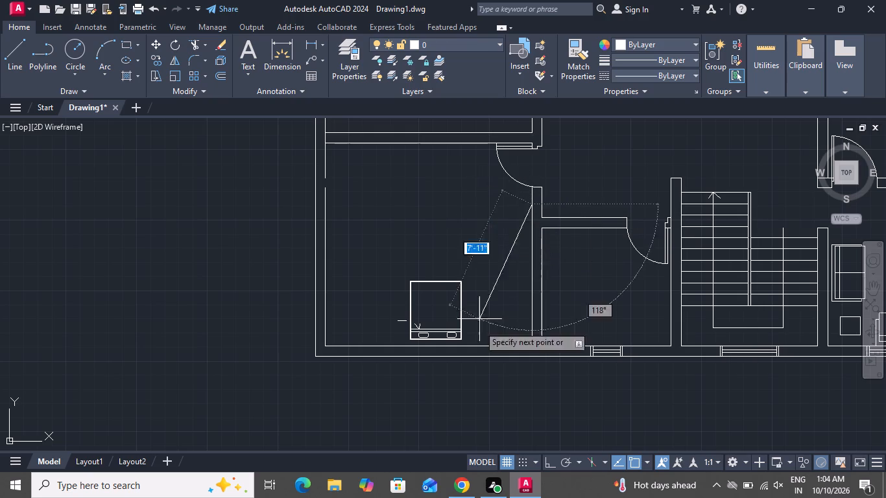
left_click(547, 457)
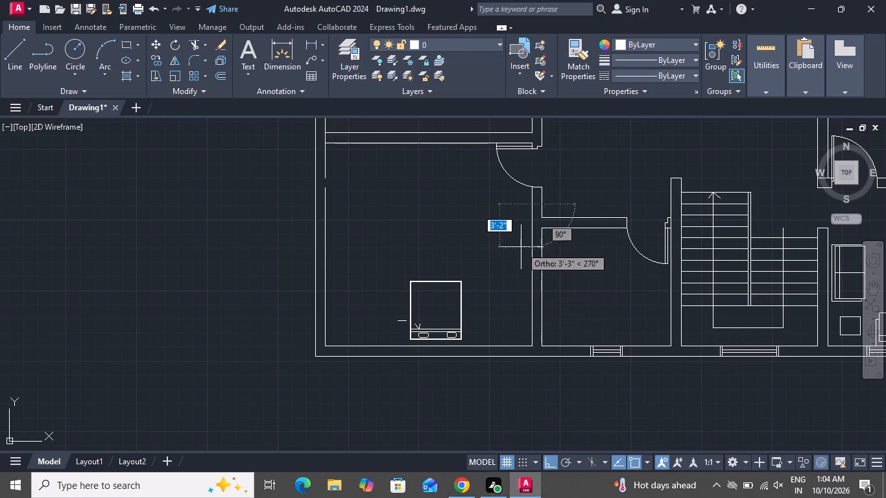
left_click(499, 219)
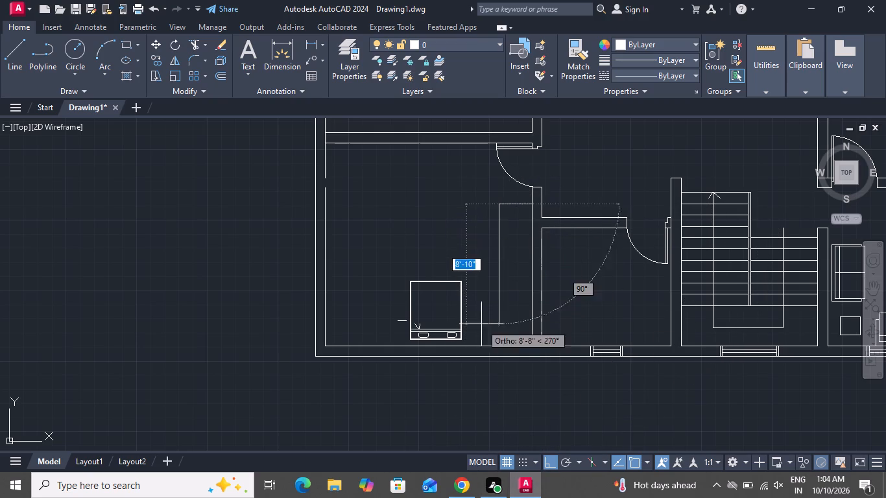
left_click(496, 343)
right_click(497, 343)
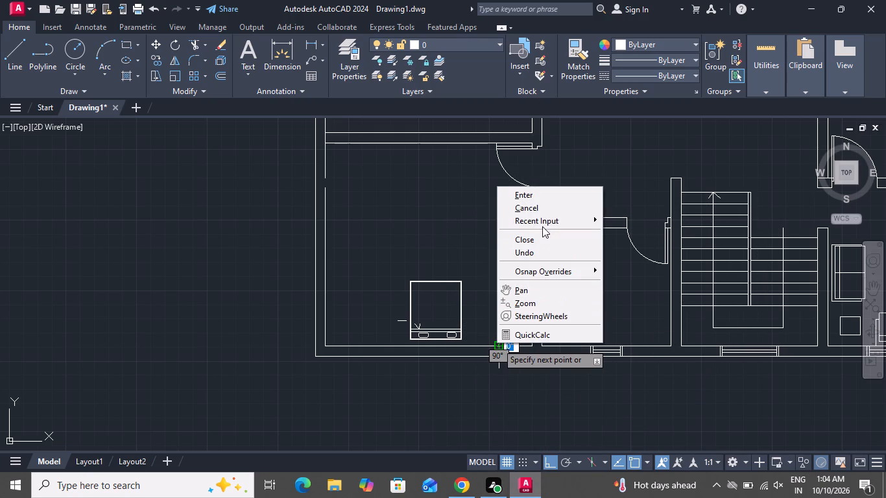
left_click(544, 209)
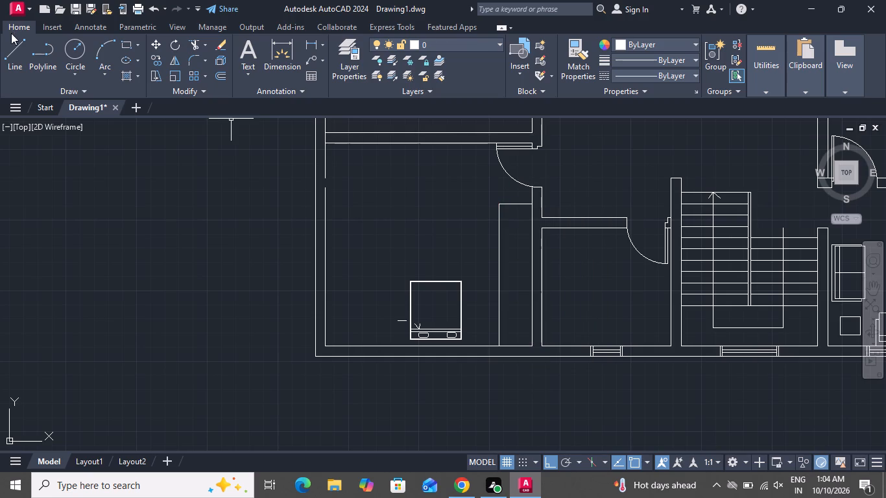
Draw a vertical rod line down the middle of the wardrobe, stopping just short of both ends.
left_click(11, 41)
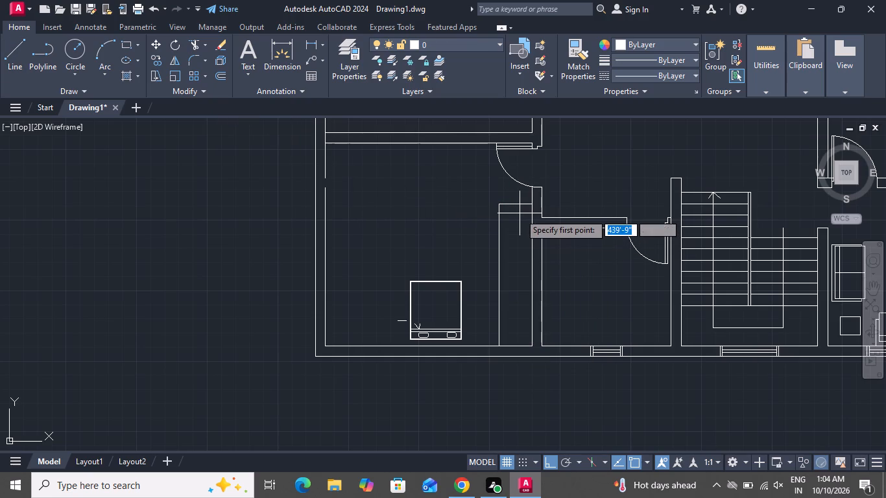
left_click(516, 213)
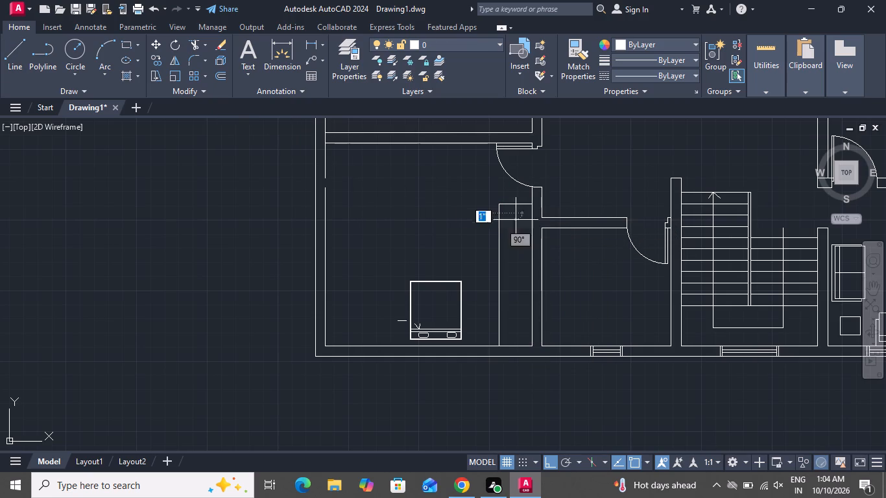
left_click(510, 337)
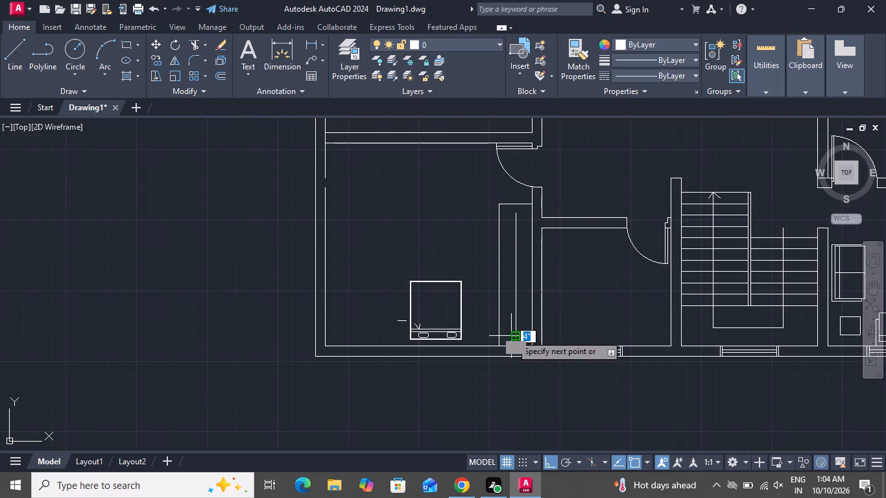
right_click(511, 335)
left_click(545, 211)
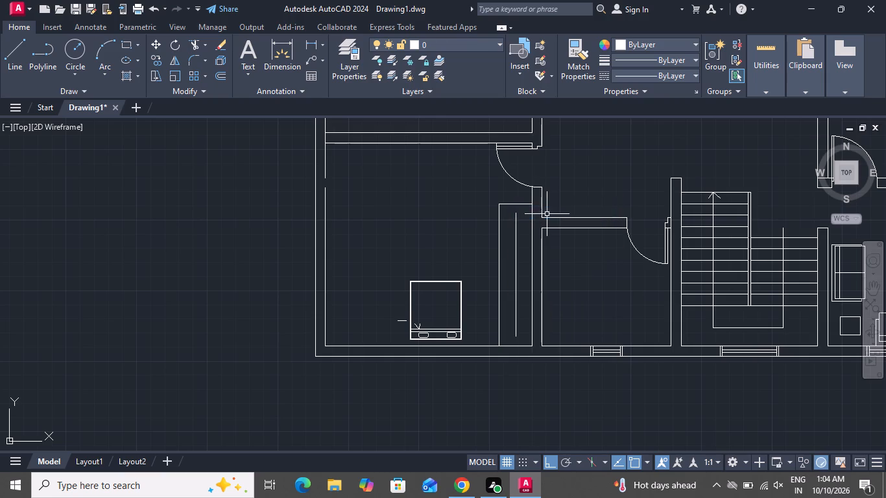
Draw a short horizontal hanger line crossing the wardrobe's rod line near its upper end.
left_click(18, 61)
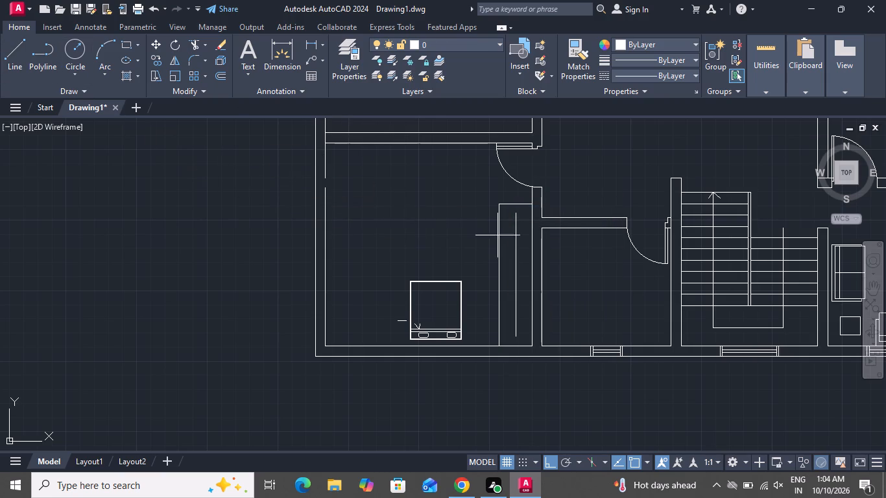
scroll(522, 228, "down", 1)
scroll(518, 231, "up", 1)
scroll(518, 231, "down", 1)
scroll(516, 231, "up", 1)
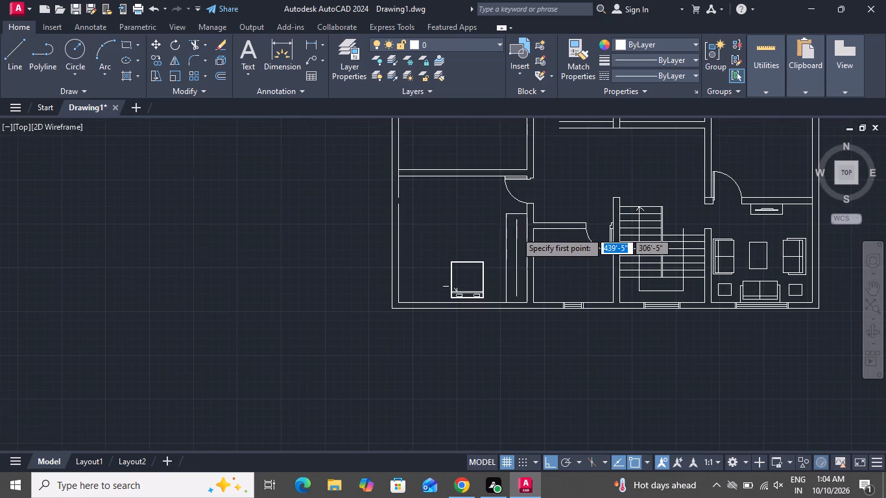
scroll(515, 231, "up", 3)
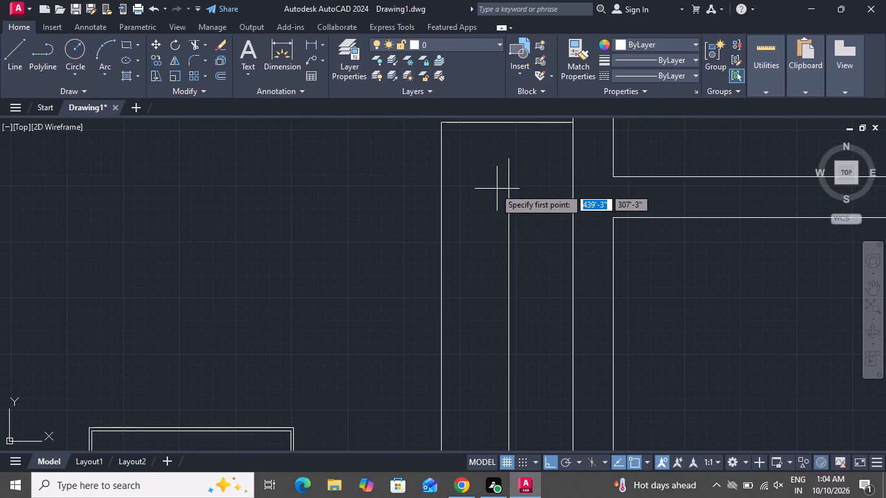
left_click(488, 184)
left_click(538, 189)
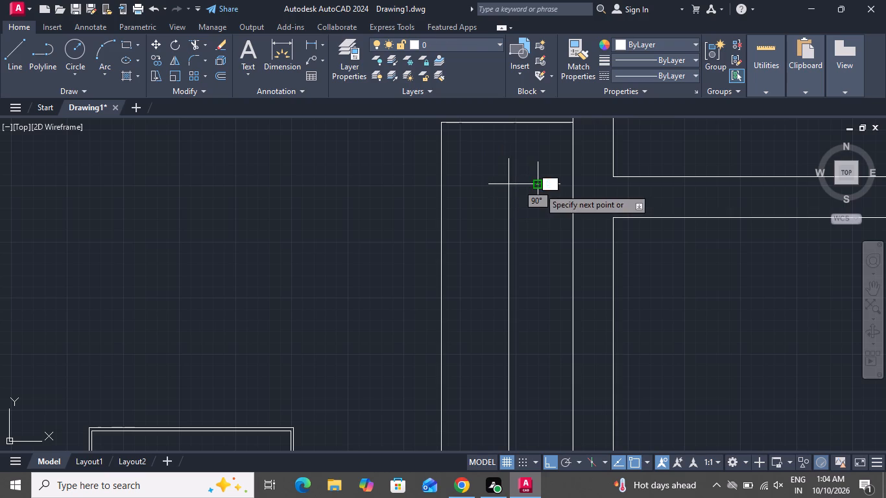
right_click(539, 188)
left_click(548, 203)
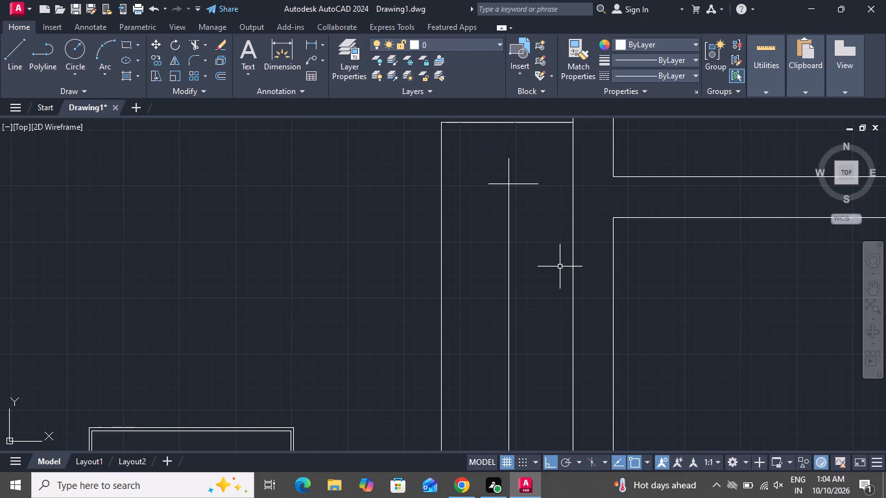
Offset the wardrobe's hanger line downward by 2" five times in succession, each copy taken from the previous one.
type("o")
key("space")
key("2")
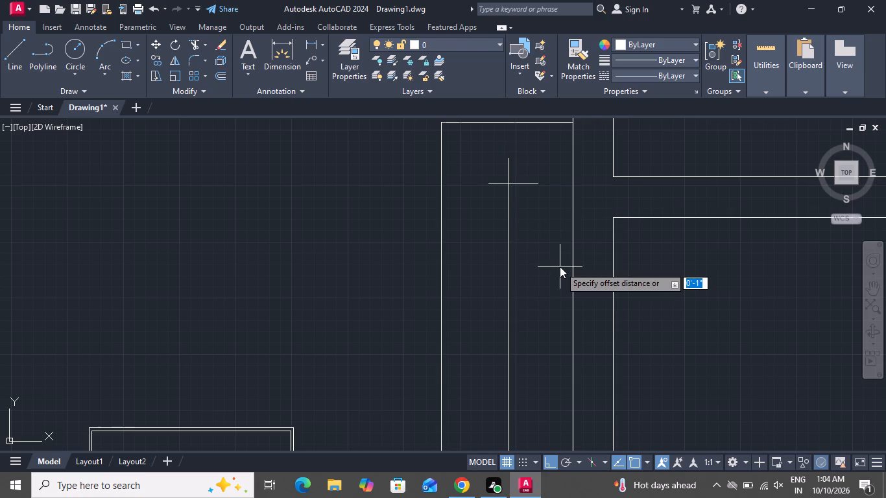
key("shift+quotedbl")
key("Return")
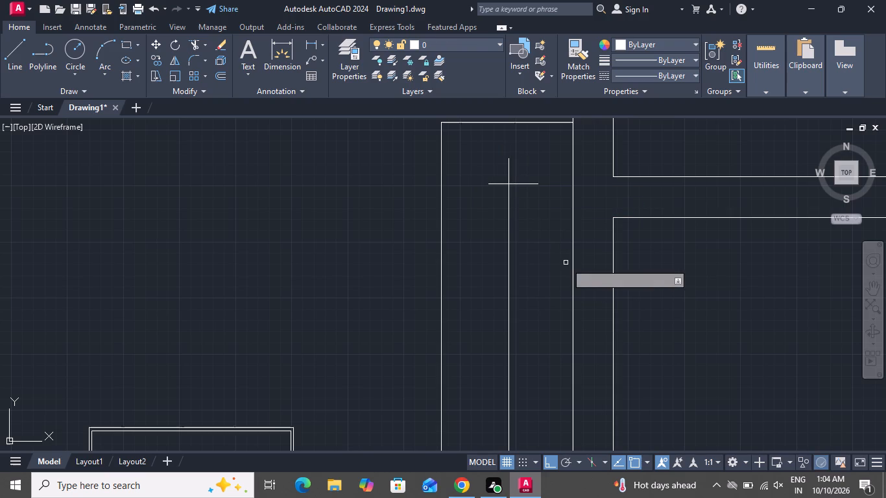
left_click(533, 183)
left_click(526, 227)
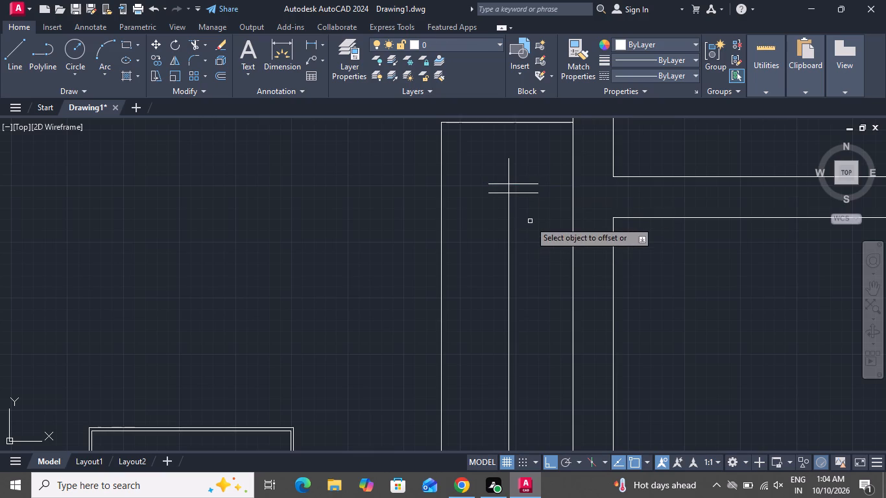
left_click(532, 194)
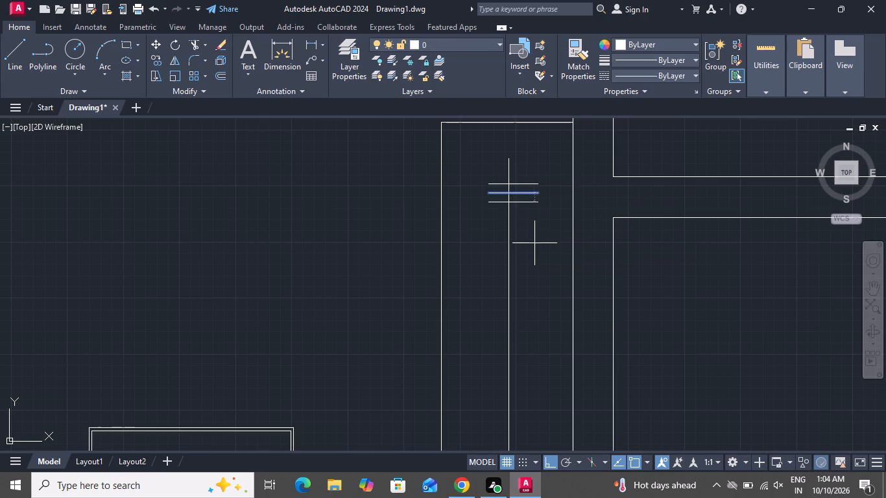
left_click(534, 243)
left_click(536, 204)
left_click(522, 257)
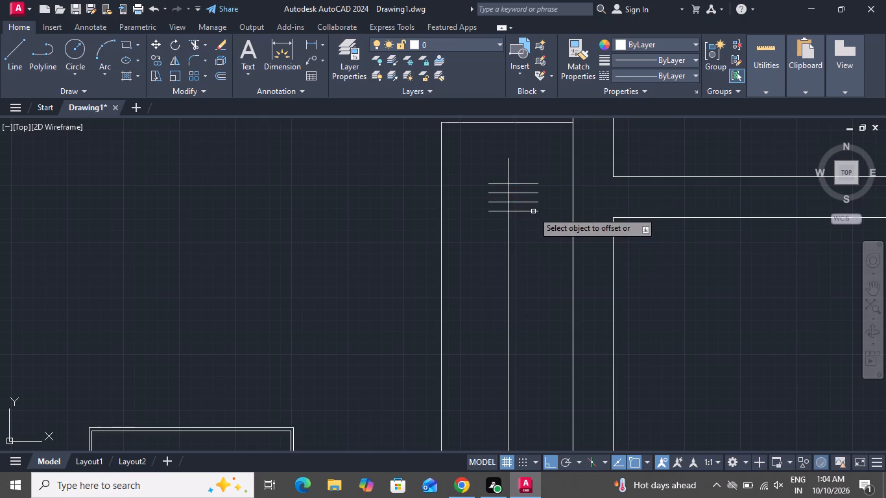
left_click(533, 211)
left_click(531, 251)
left_click(534, 220)
left_click(530, 259)
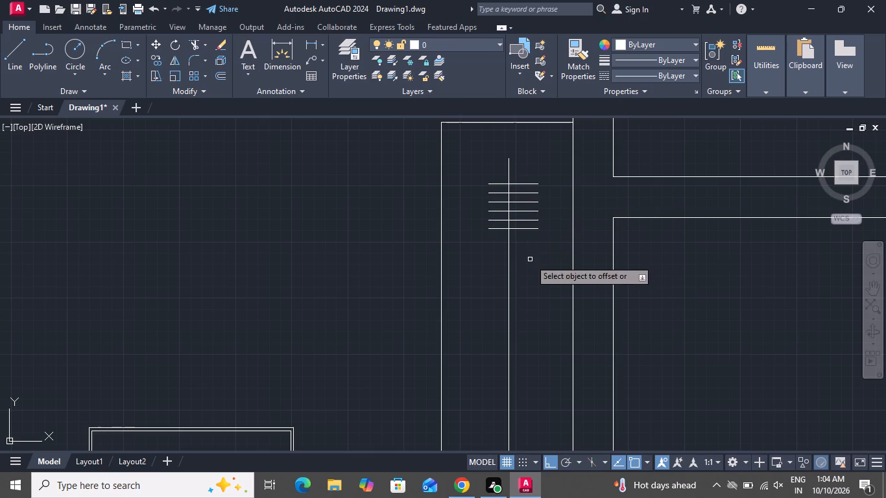
Add six more hanger lines at 2" offsets below the lowest one, continuing down the wardrobe's rod.
left_click(536, 230)
left_click(528, 259)
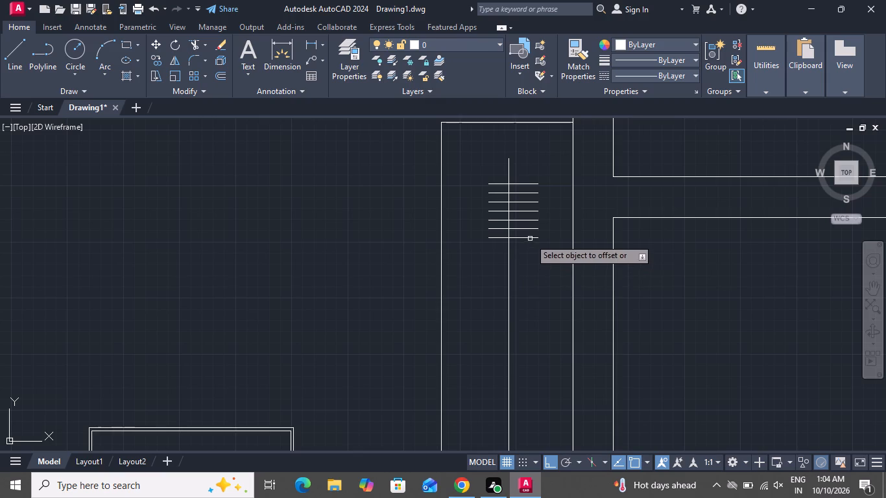
left_click(530, 239)
left_click(516, 286)
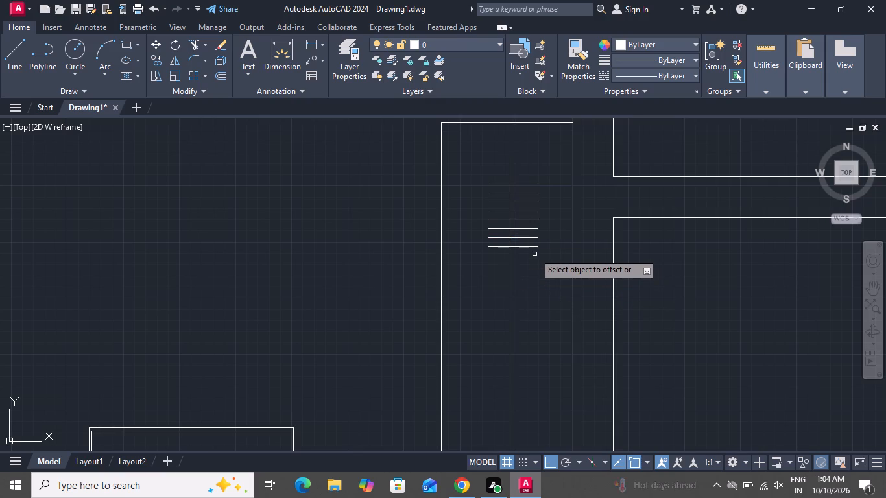
left_click(534, 248)
left_click(533, 305)
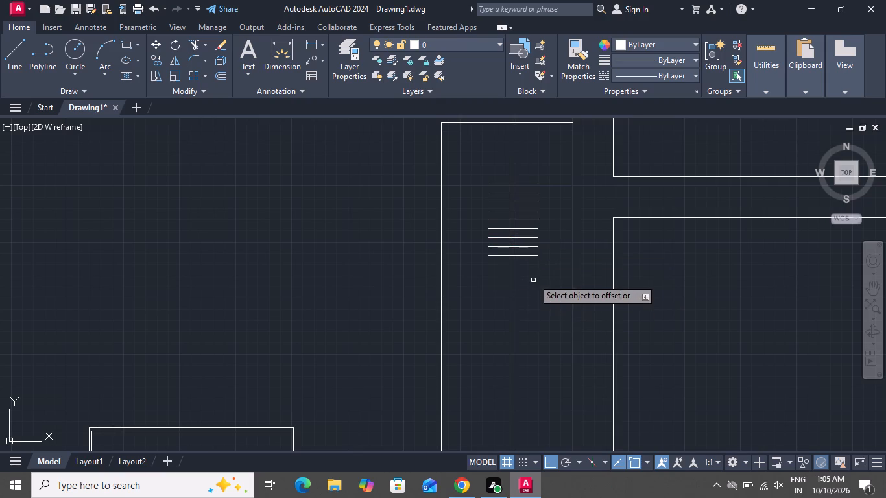
left_click(534, 254)
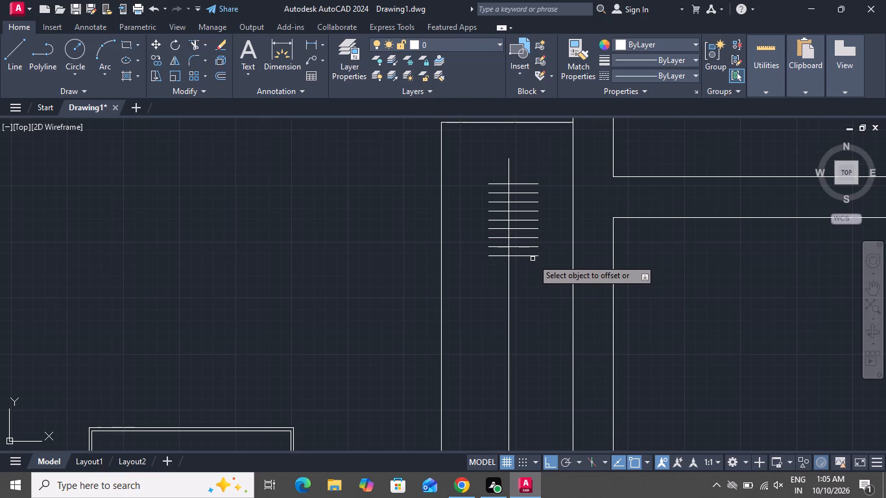
left_click(533, 257)
left_click(534, 293)
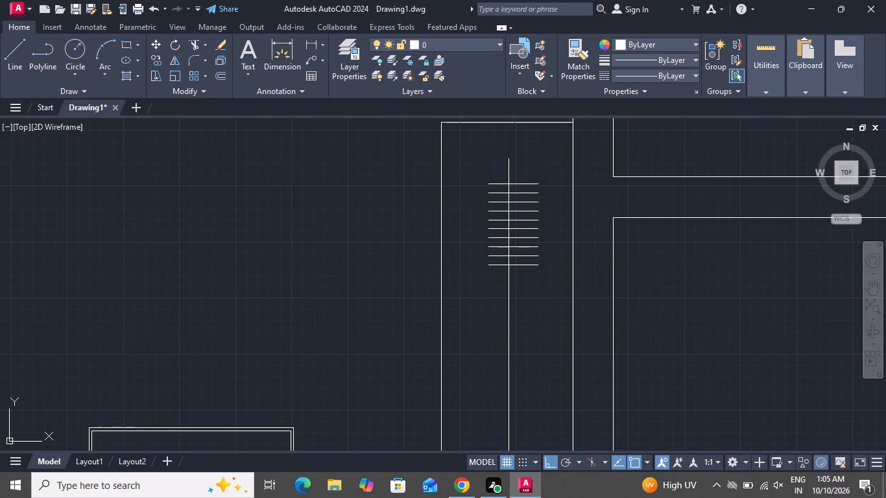
left_click(534, 265)
left_click(534, 303)
left_click(531, 274)
left_click(532, 307)
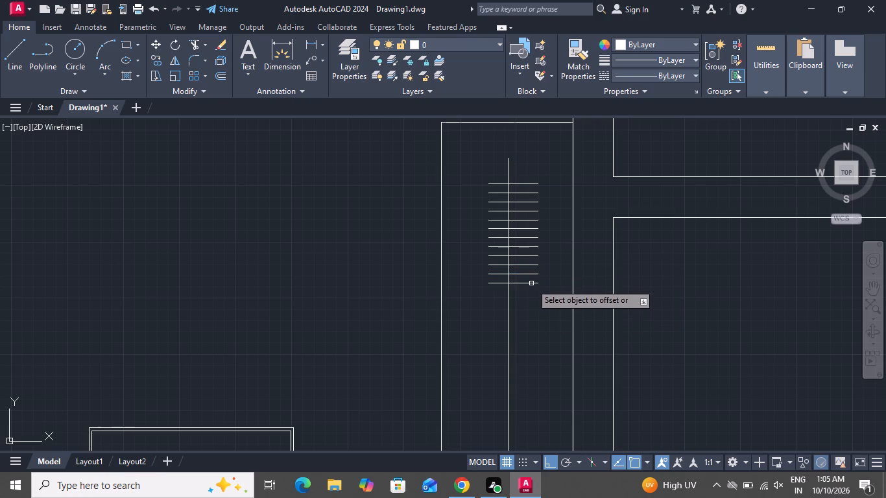
Extend the hanger row down the rod with seven more successive 2" offsets of the lowest line.
left_click(531, 283)
left_click(531, 331)
left_click(532, 294)
left_click(531, 330)
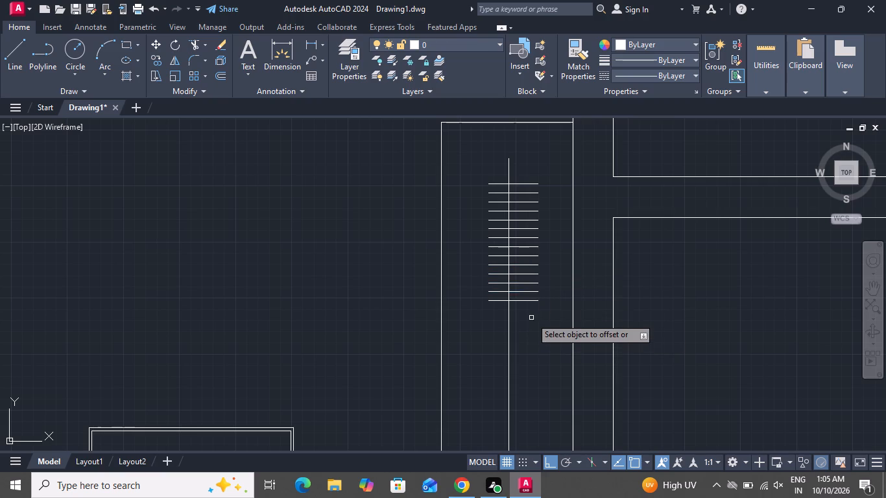
left_click(531, 303)
left_click(531, 346)
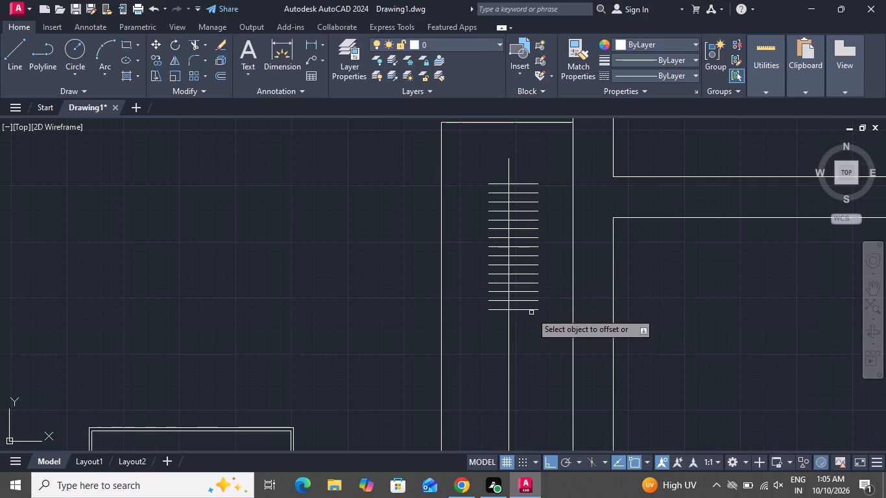
left_click(531, 312)
left_click(531, 342)
left_click(532, 320)
left_click(531, 344)
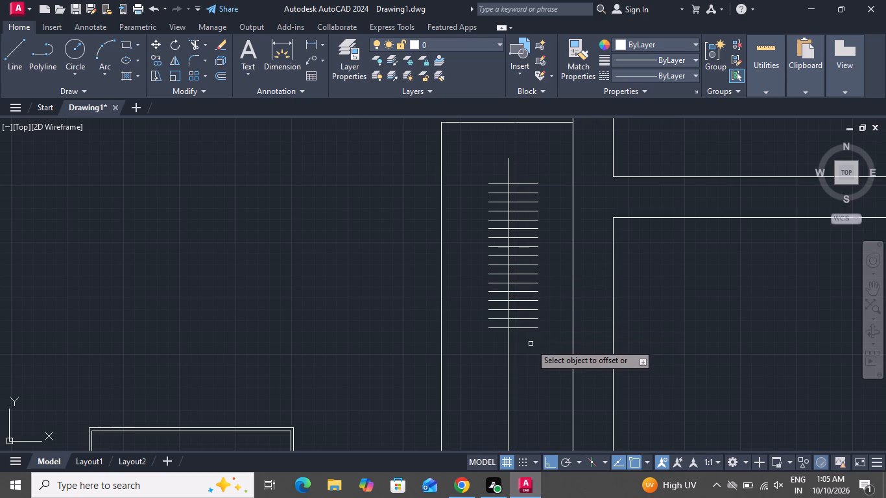
left_click(528, 329)
left_click(533, 392)
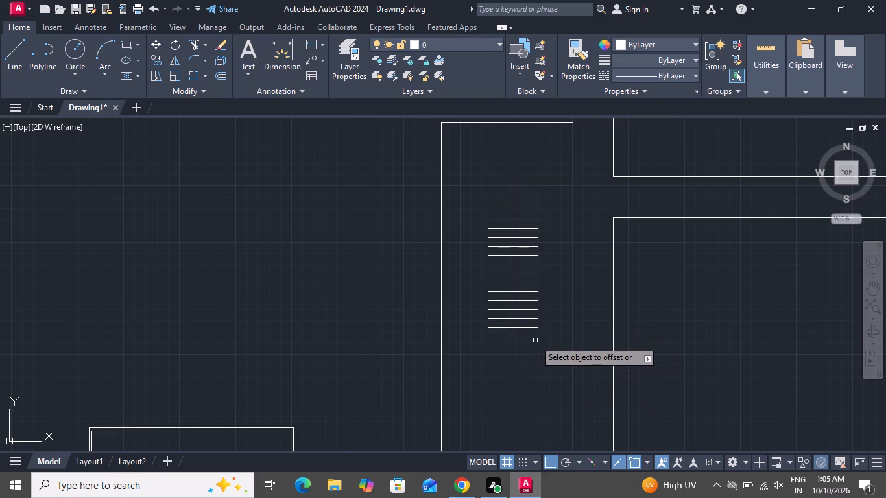
left_click(535, 338)
left_click(532, 383)
Continue the hanger row toward the wardrobe's middle with four more lines below the lowest one at 2" spacing.
scroll(538, 385, "down", 3)
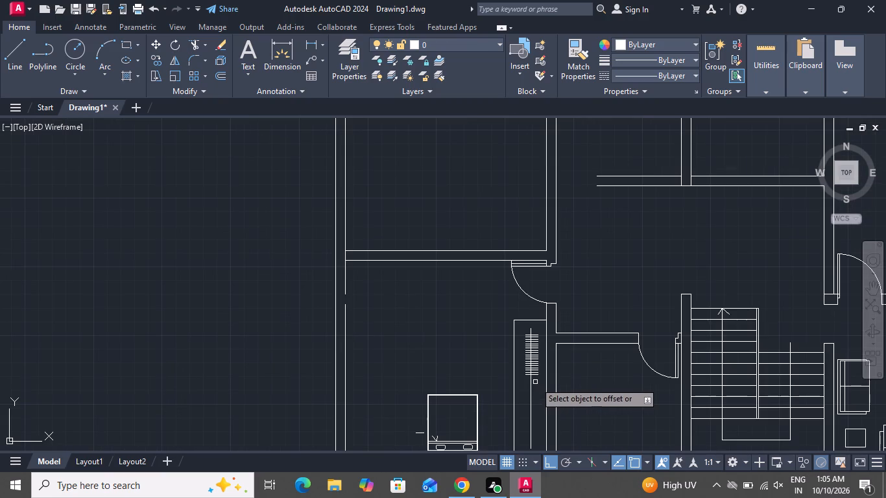
scroll(535, 420, "up", 3)
left_click(523, 237)
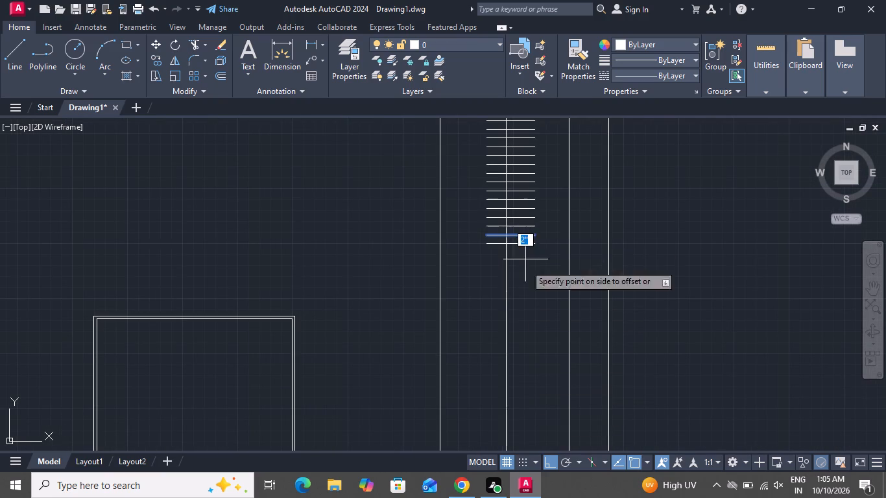
left_click(525, 308)
left_click(533, 247)
left_click(522, 294)
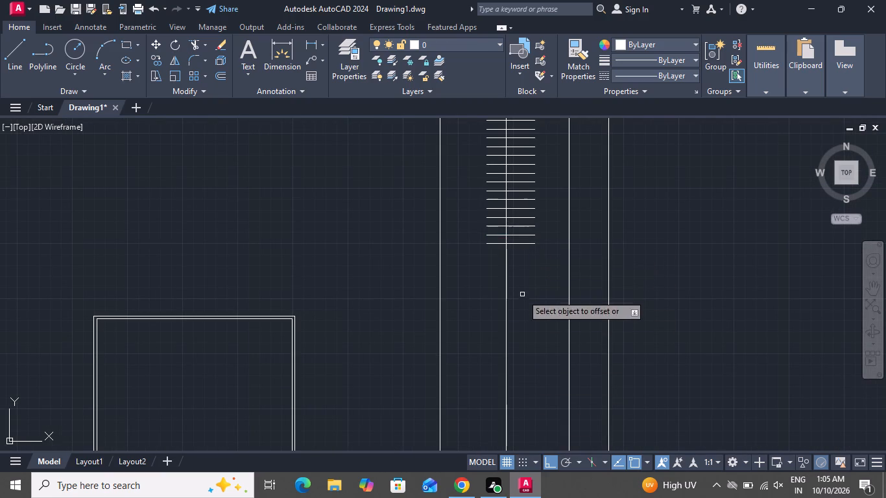
left_click(527, 246)
left_click(531, 302)
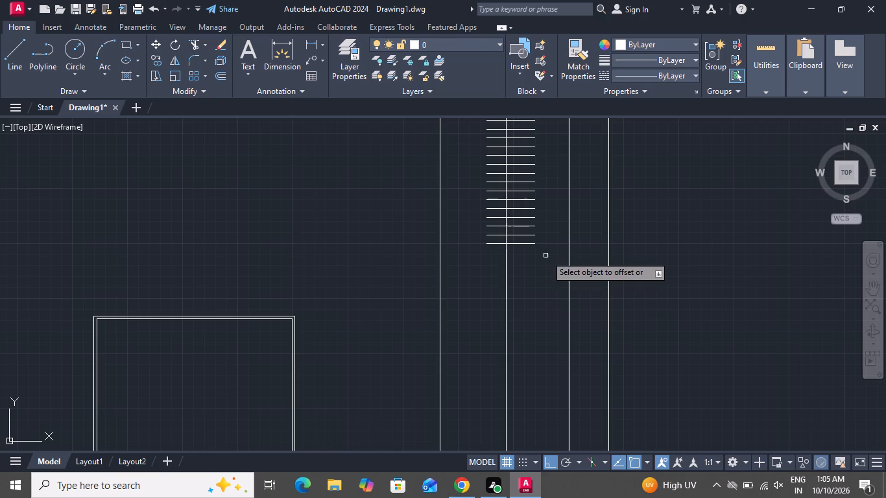
left_click(525, 244)
left_click(525, 291)
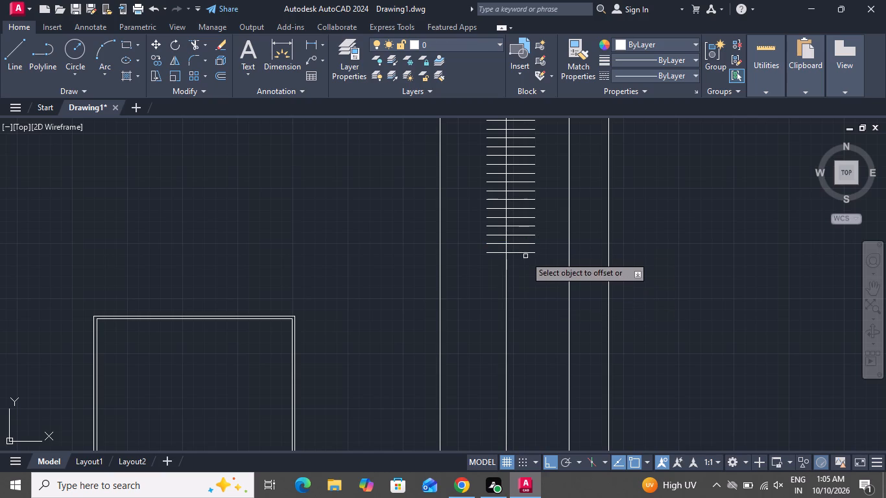
left_click(525, 254)
left_click(531, 309)
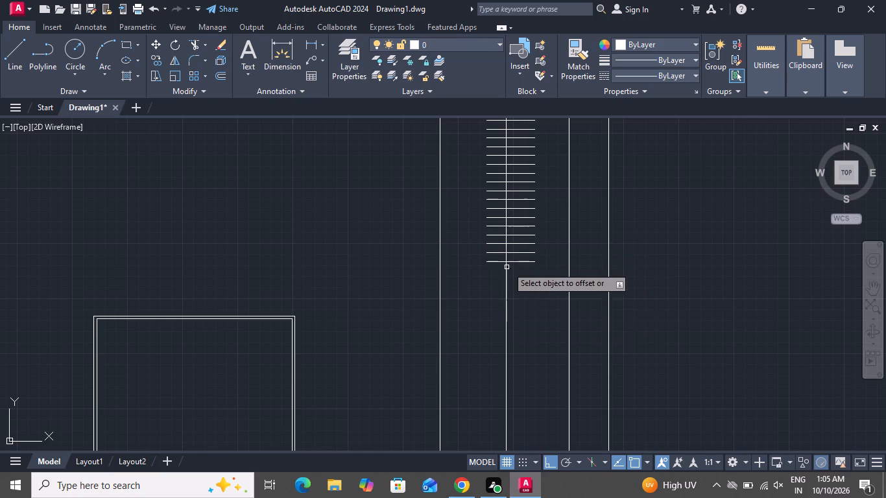
left_click(518, 261)
left_click(525, 316)
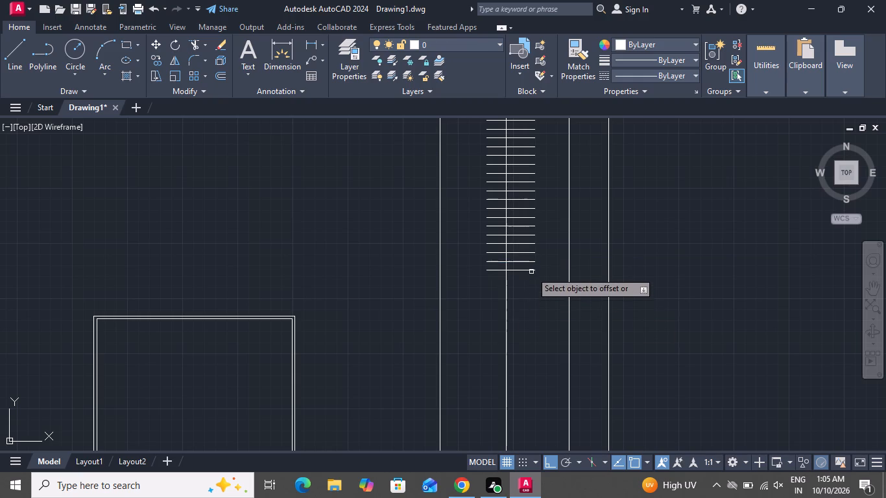
left_click(531, 272)
left_click(531, 306)
Offset the lowest hanger line downward by 2" six more times, working from each new copy.
left_click(528, 278)
left_click(527, 307)
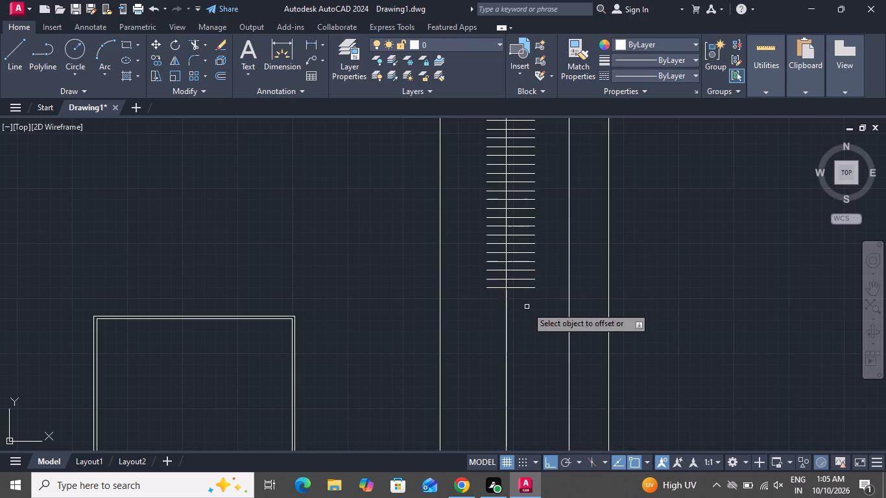
left_click(531, 288)
left_click(530, 315)
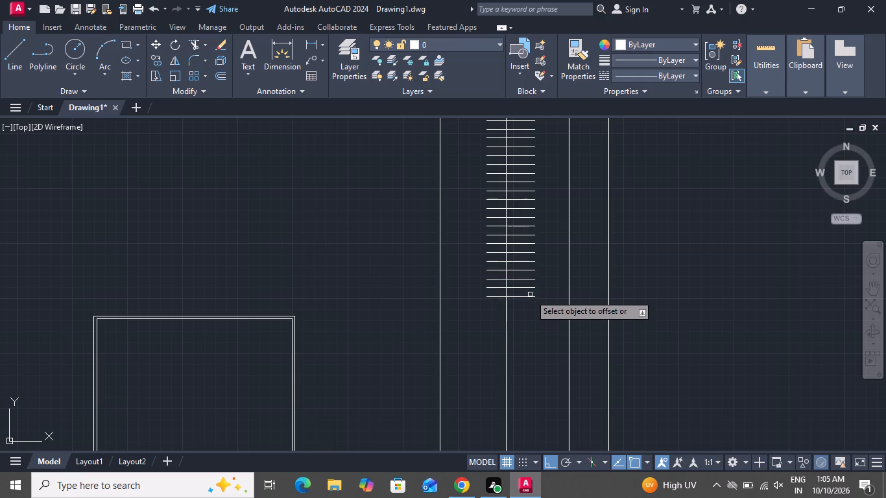
left_click(530, 299)
left_click(529, 328)
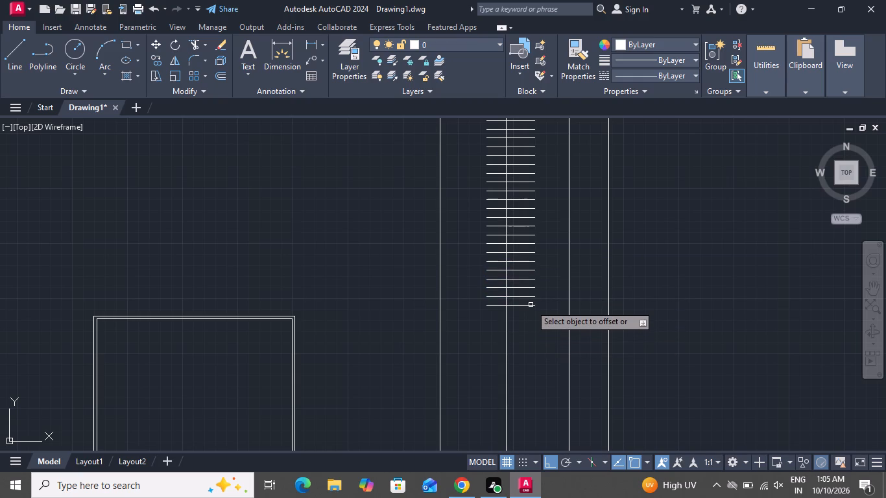
left_click(531, 307)
left_click(529, 351)
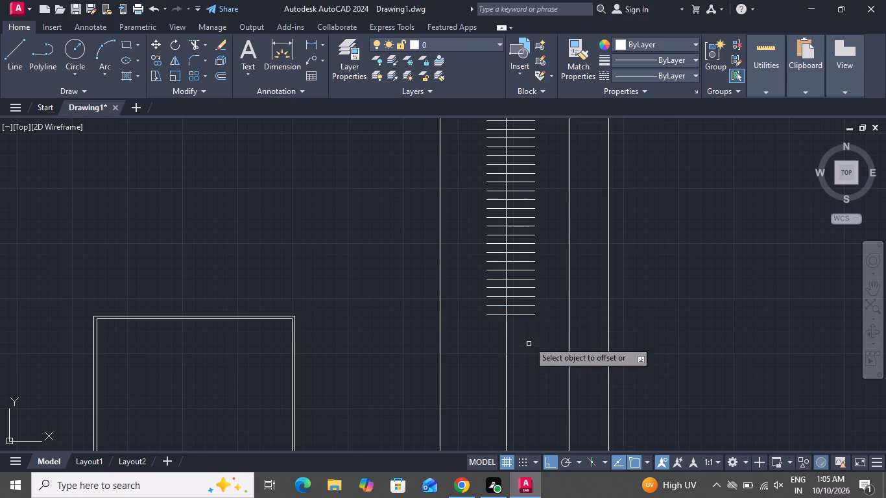
left_click(529, 314)
left_click(528, 357)
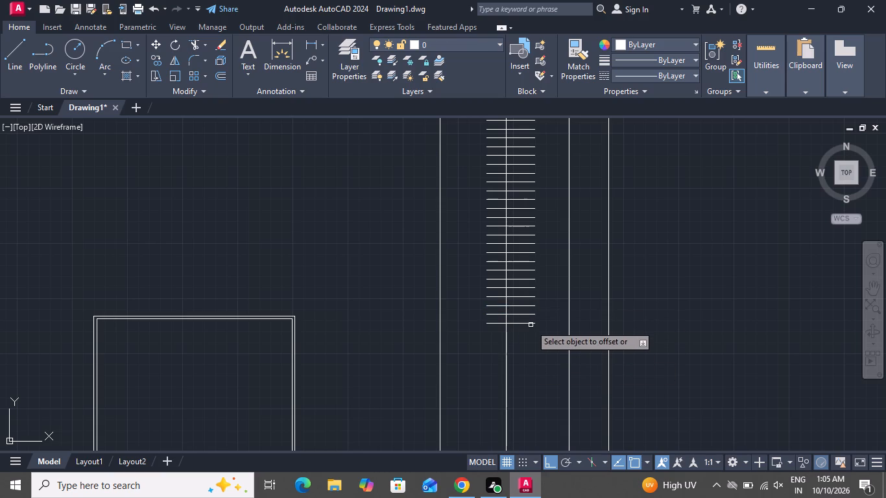
left_click(531, 324)
left_click(529, 364)
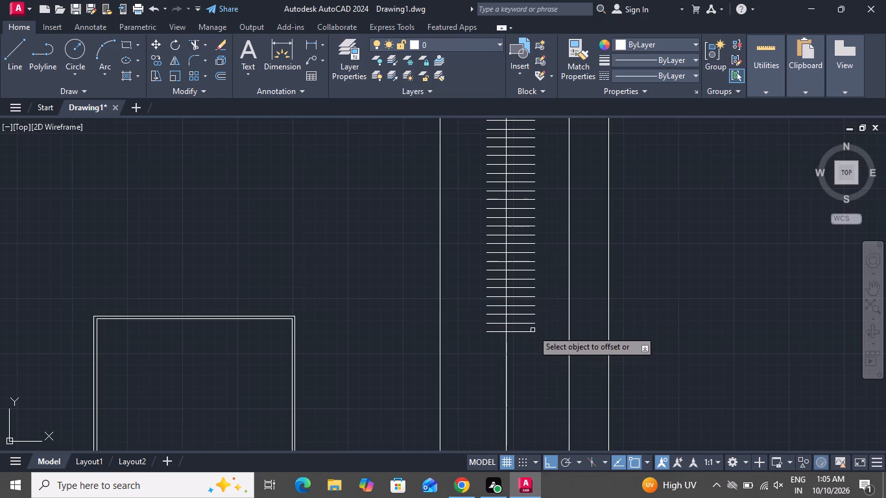
Offset the lowest hanger line in the lower-left bedroom's wardrobe downward by 2" three times, working from each new copy.
left_click(533, 330)
left_click(533, 368)
left_click(533, 335)
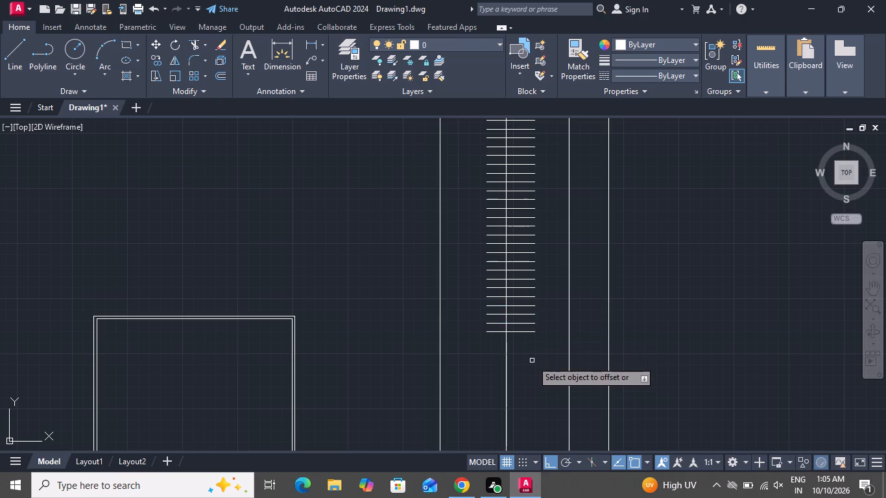
left_click(532, 361)
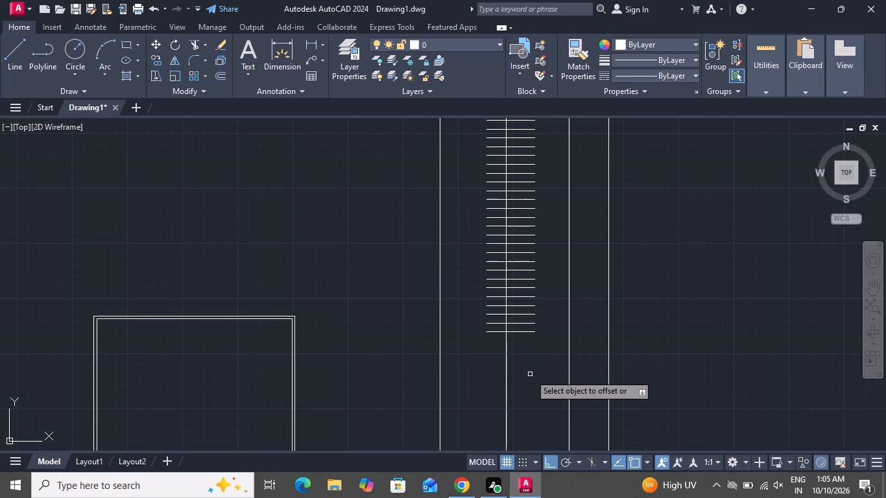
scroll(525, 373, "up", 1)
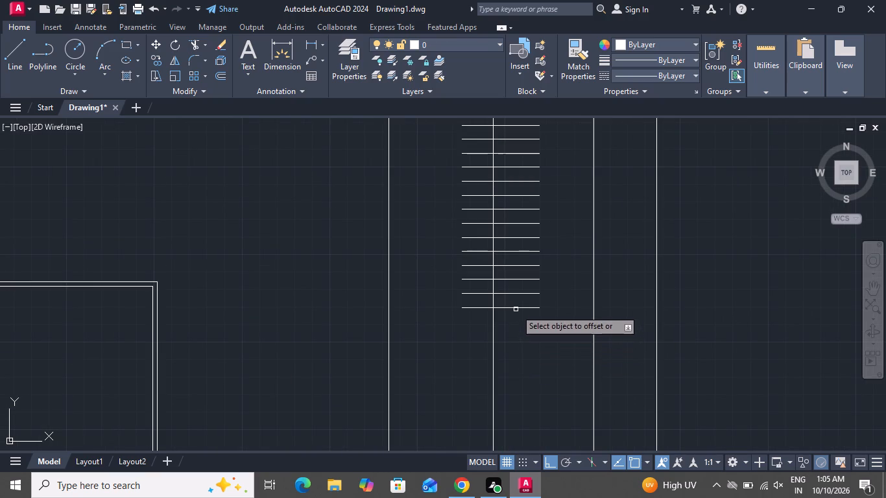
left_click(516, 309)
left_click(518, 358)
left_click(523, 323)
left_click(531, 398)
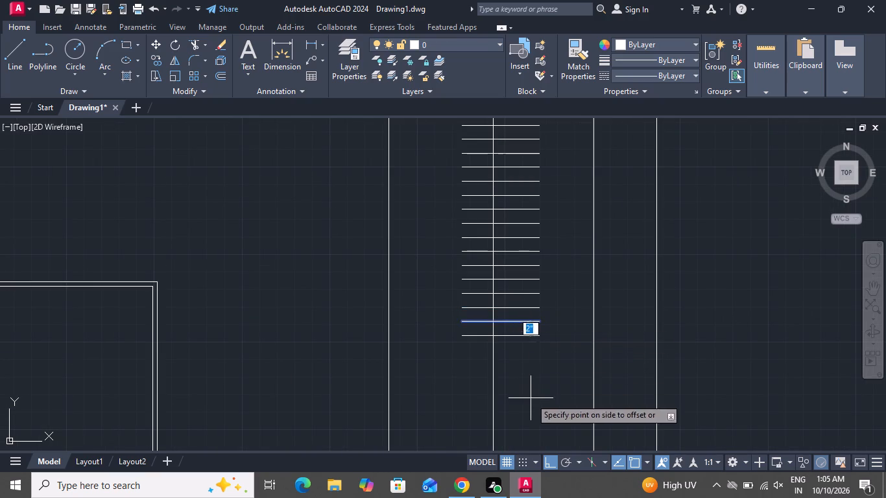
left_click(534, 337)
left_click(535, 404)
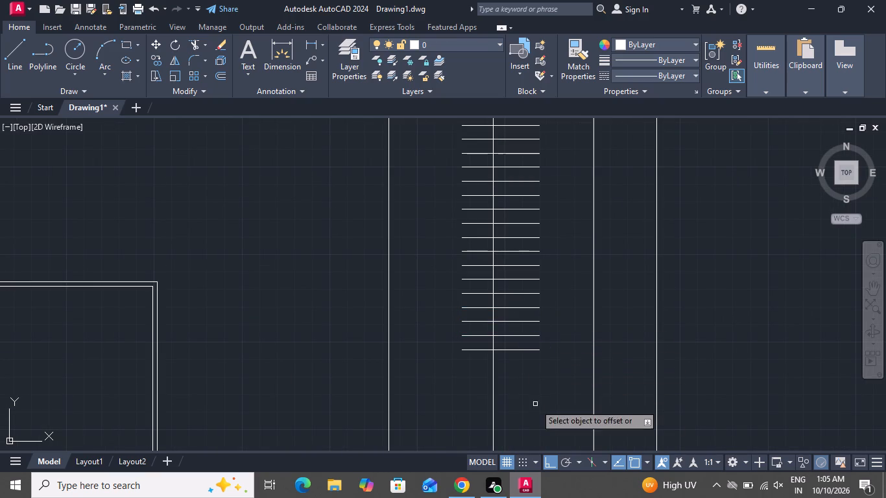
Extend the hanger row down the wardrobe's rod with four more successive 2" offsets of the lowest line.
left_click(527, 350)
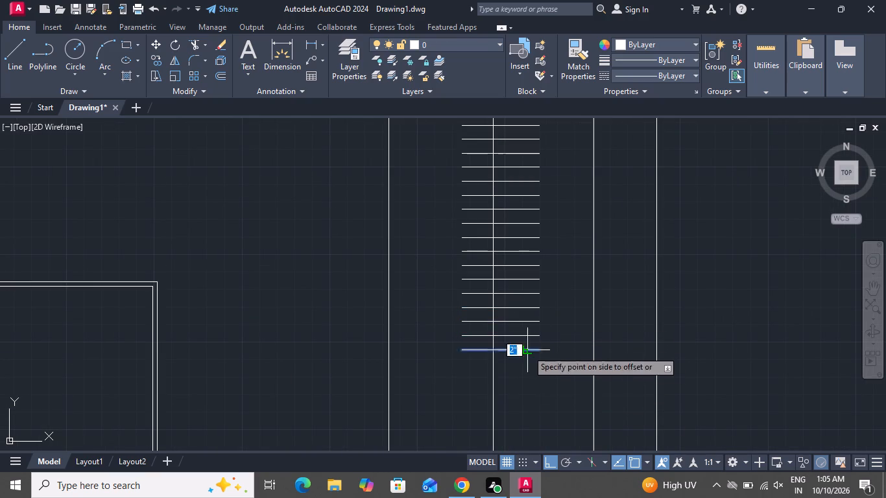
left_click(518, 420)
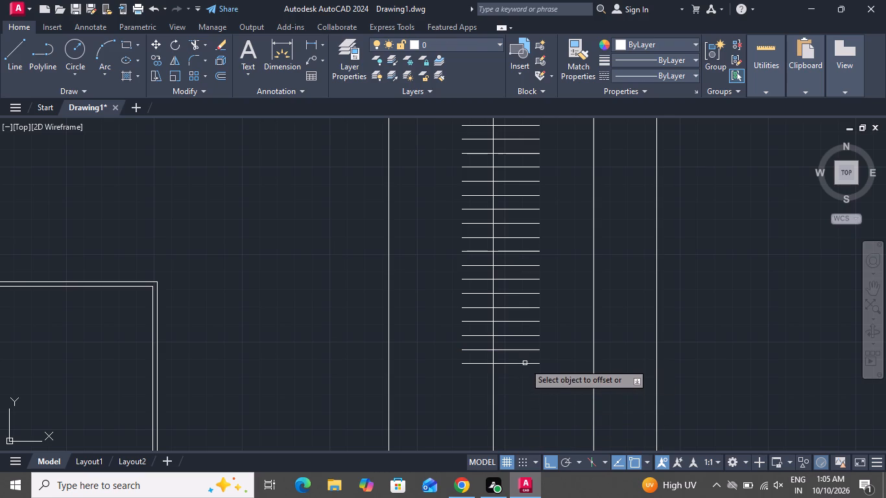
left_click(525, 363)
left_click(523, 409)
left_click(525, 378)
left_click(525, 410)
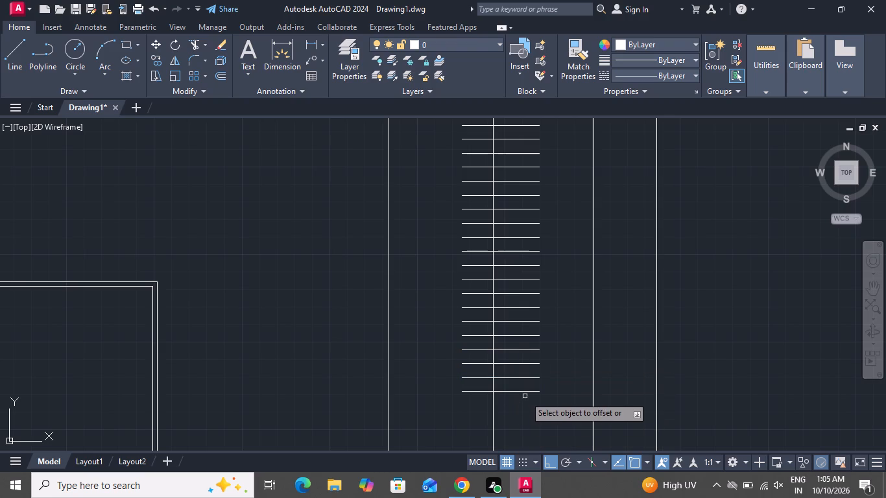
left_click(525, 392)
left_click(523, 423)
Add four more hanger lines below the lowest one at 2" spacing, continuing down the rod.
scroll(530, 391, "down", 2)
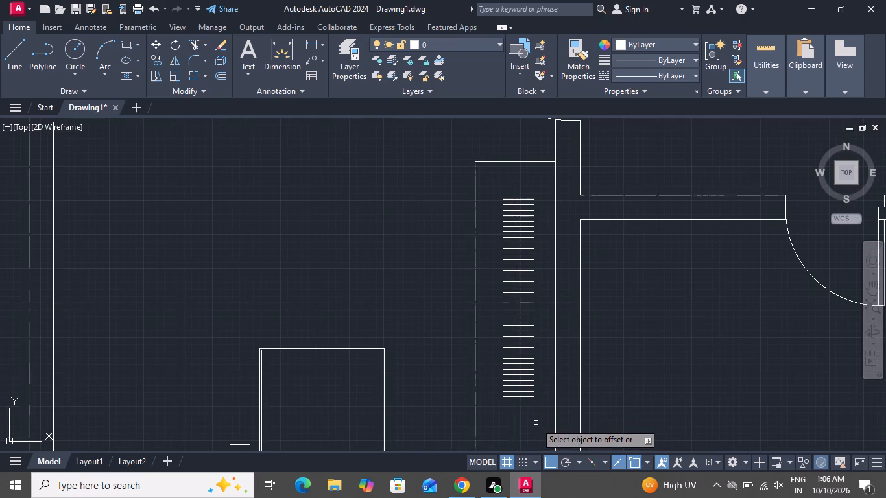
scroll(536, 421, "down", 3)
scroll(536, 433, "up", 5)
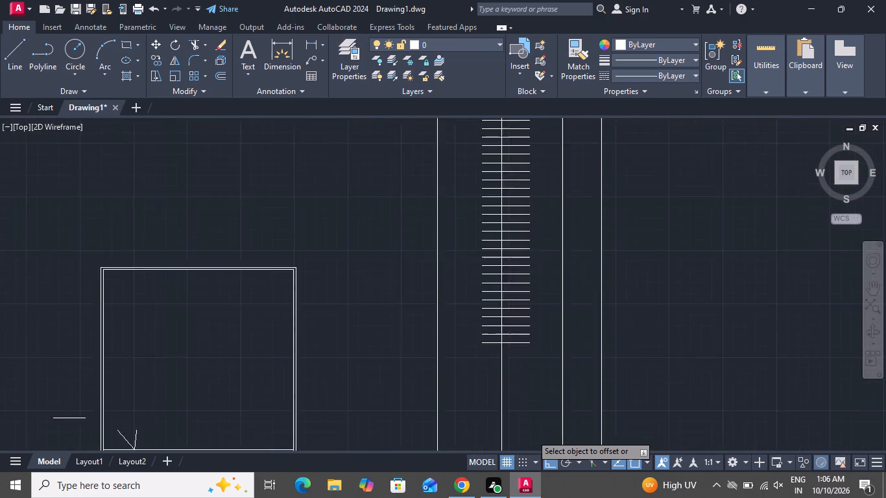
left_click(517, 289)
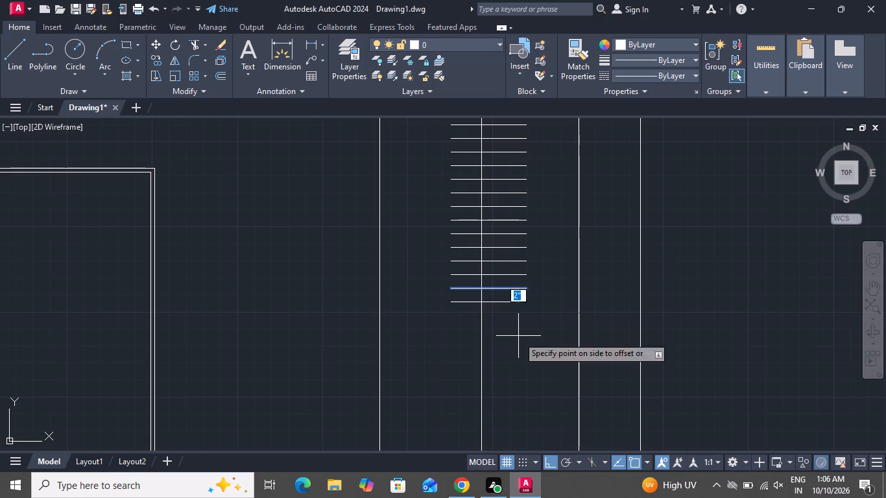
left_click(518, 337)
left_click(521, 302)
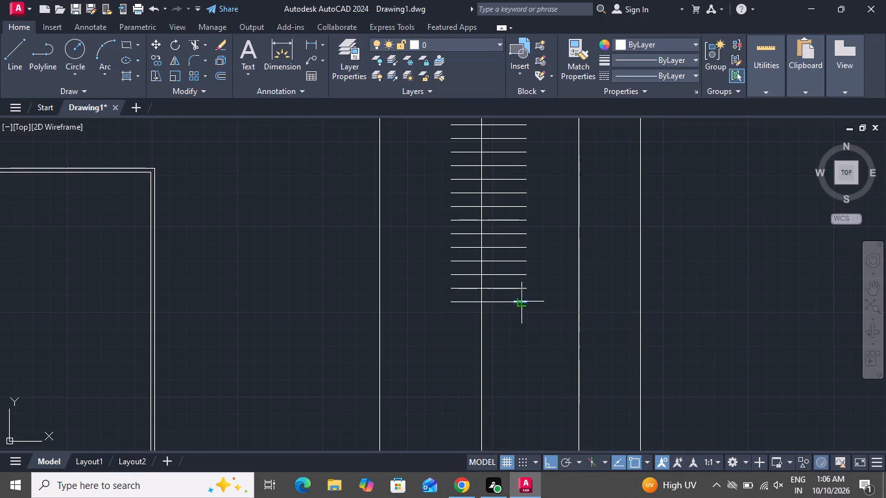
left_click(517, 358)
left_click(518, 316)
left_click(520, 375)
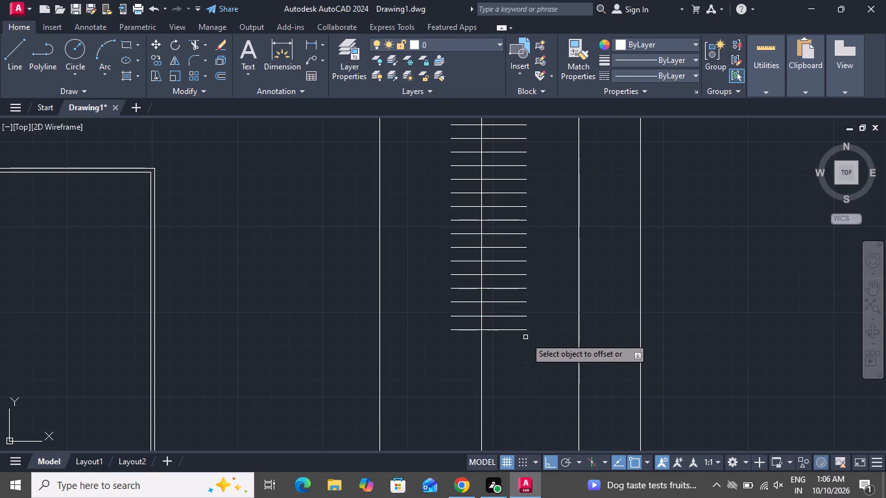
left_click(525, 332)
left_click(518, 380)
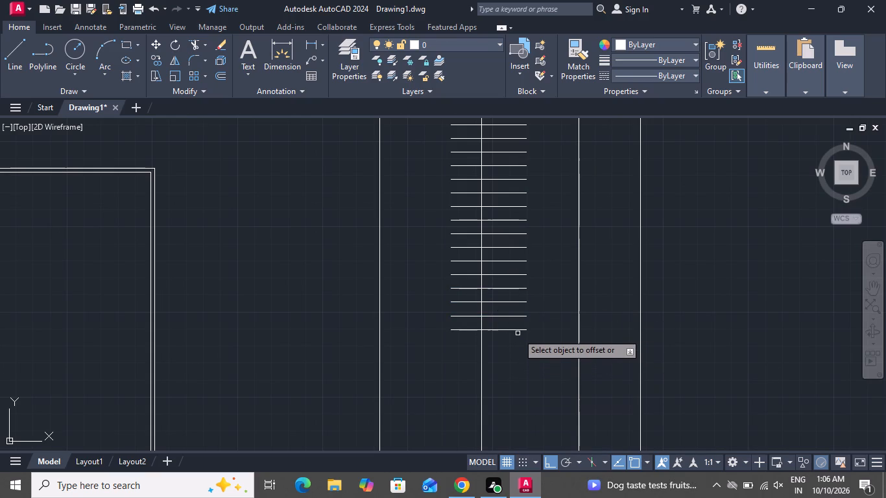
left_click(518, 330)
left_click(516, 415)
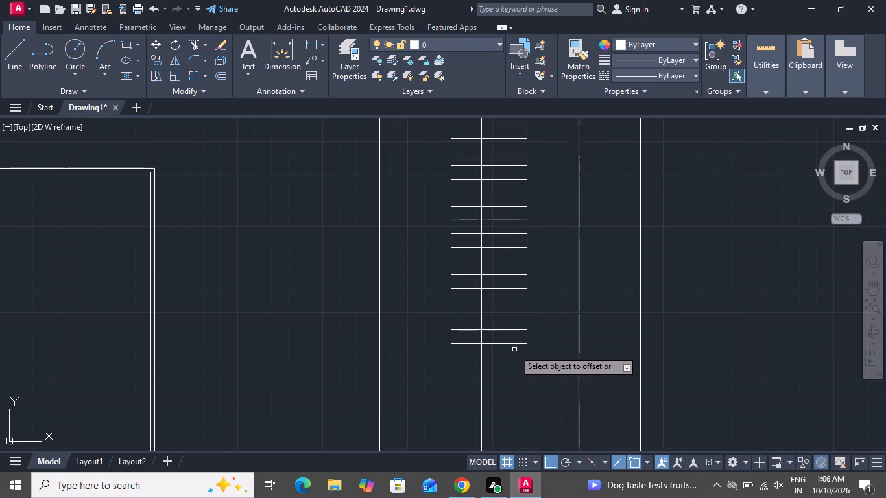
Offset the lowest hanger line downward by 2" six more times toward the lower end of the rod.
left_click(515, 344)
left_click(514, 388)
left_click(516, 358)
left_click(516, 401)
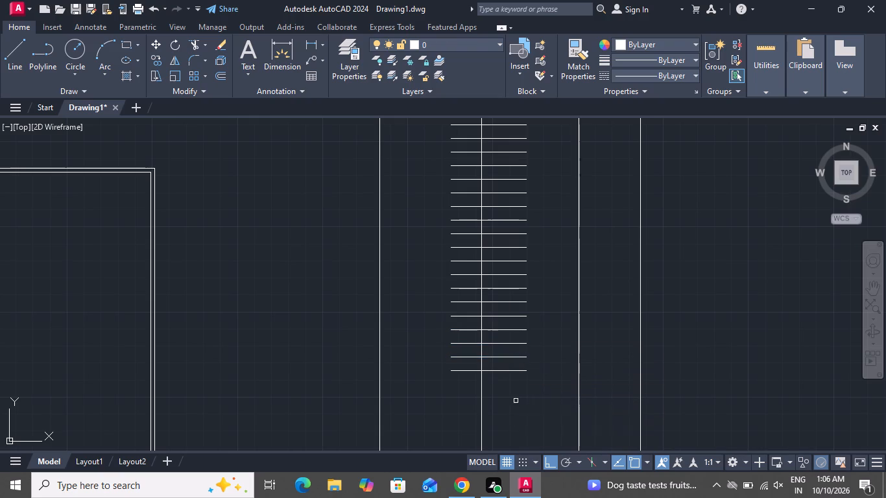
left_click(490, 372)
left_click(496, 418)
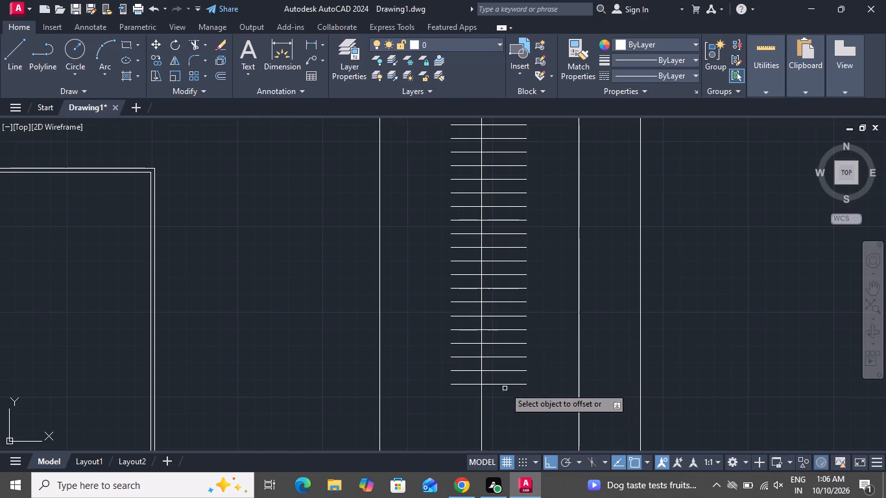
left_click(505, 386)
left_click(507, 442)
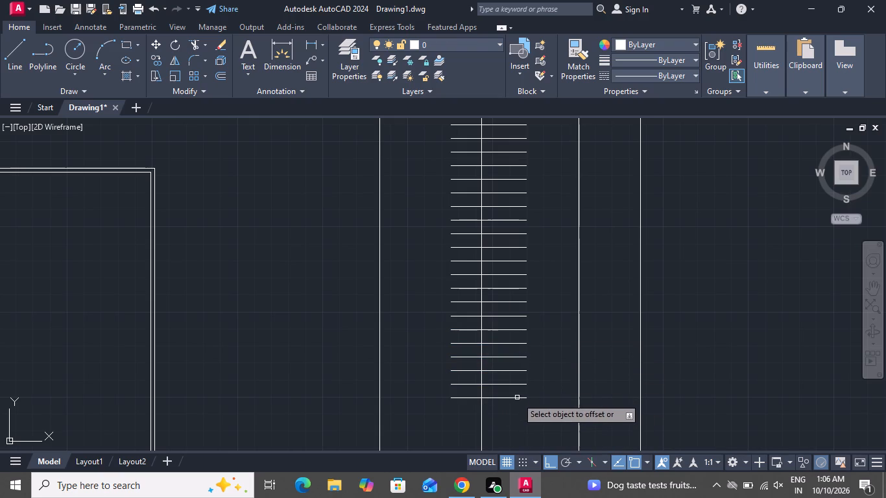
left_click(517, 397)
left_click(514, 440)
left_click(514, 412)
left_click(514, 448)
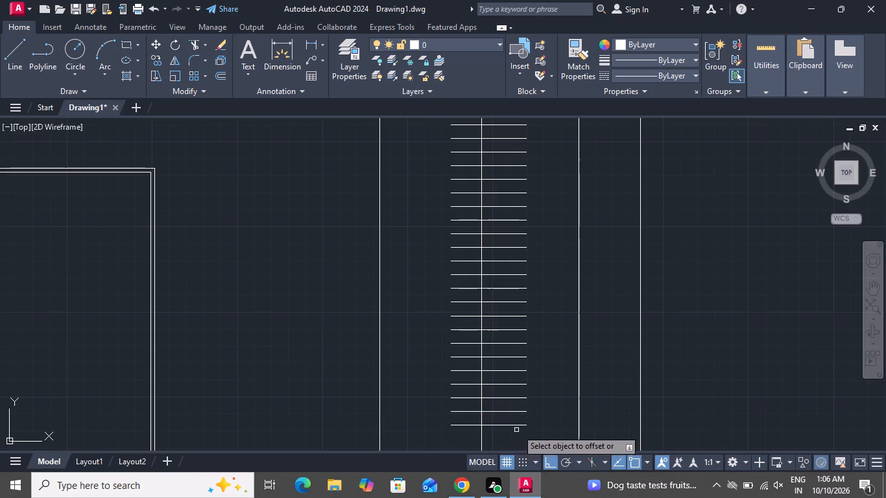
Finish the hanger row with one more line 2" below the lowest, near the rod's lower end, and end the Offset.
scroll(519, 418, "down", 4)
scroll(526, 414, "up", 1)
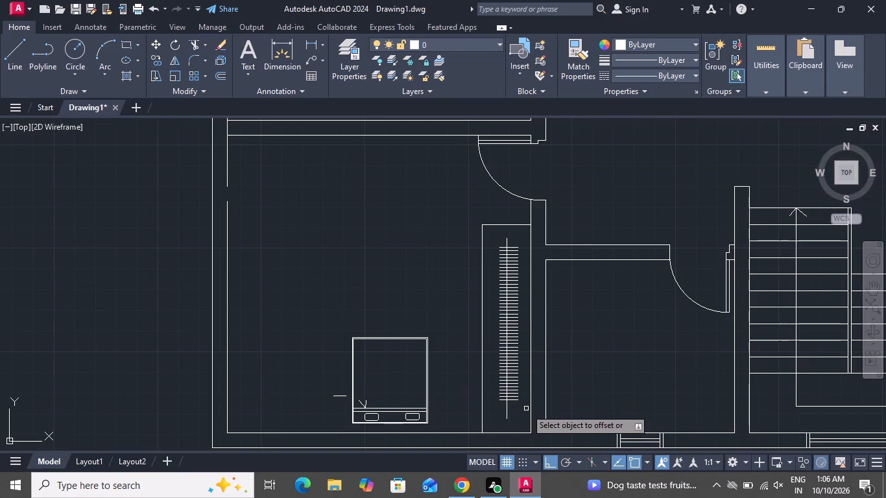
left_click(516, 402)
left_click(516, 416)
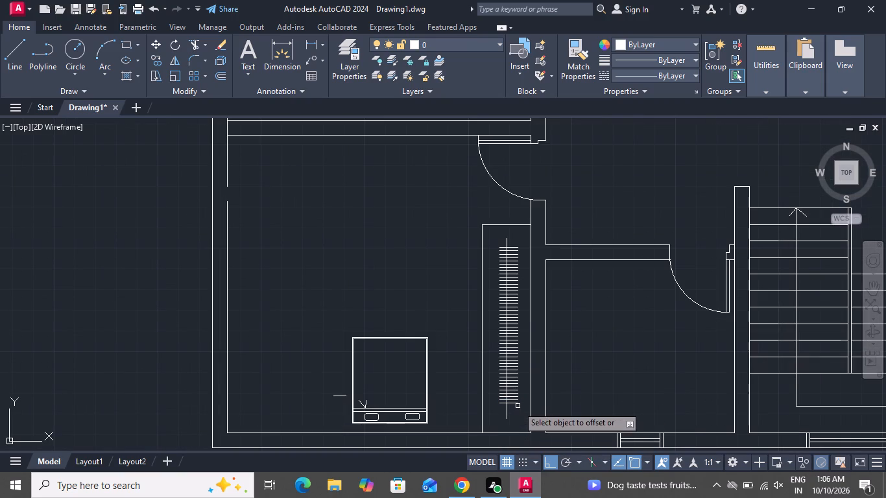
left_click(518, 406)
left_click(515, 432)
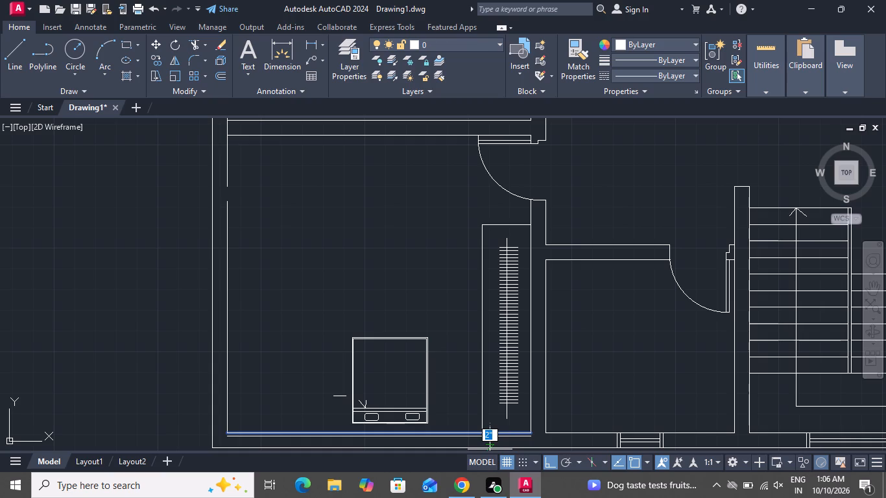
key("Escape")
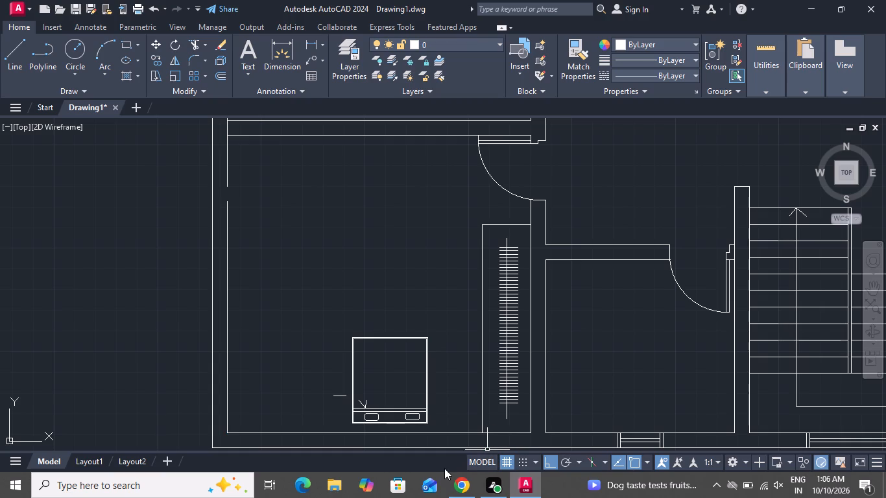
Delete the bed with its pillows and the stray line beside it in the lower-left bedroom.
scroll(449, 398, "up", 1)
scroll(452, 398, "down", 1)
scroll(454, 399, "up", 1)
left_click(432, 290)
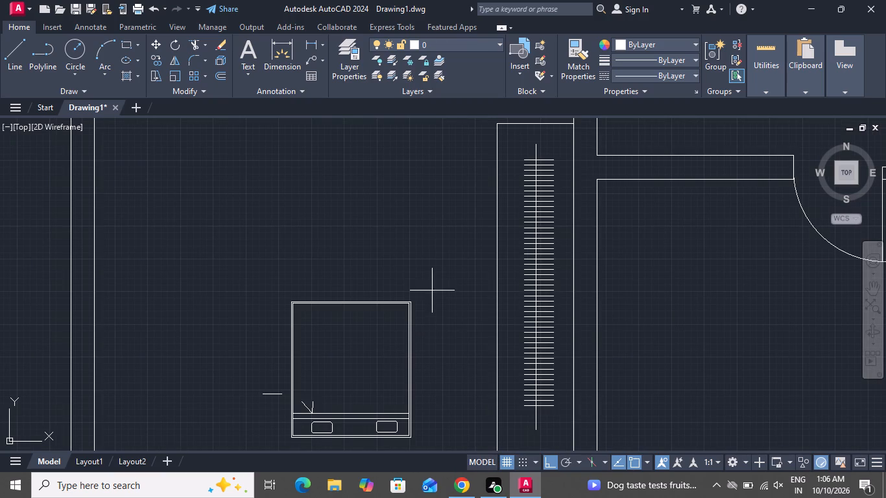
left_click(255, 437)
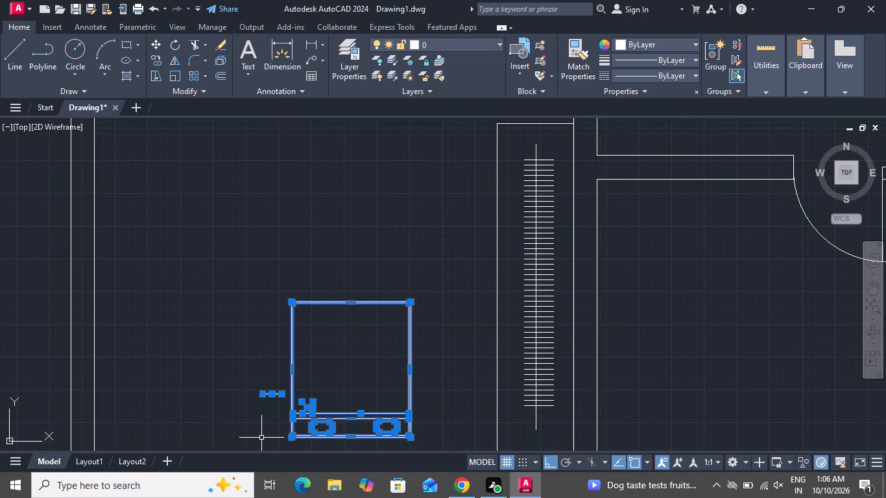
key("Delete")
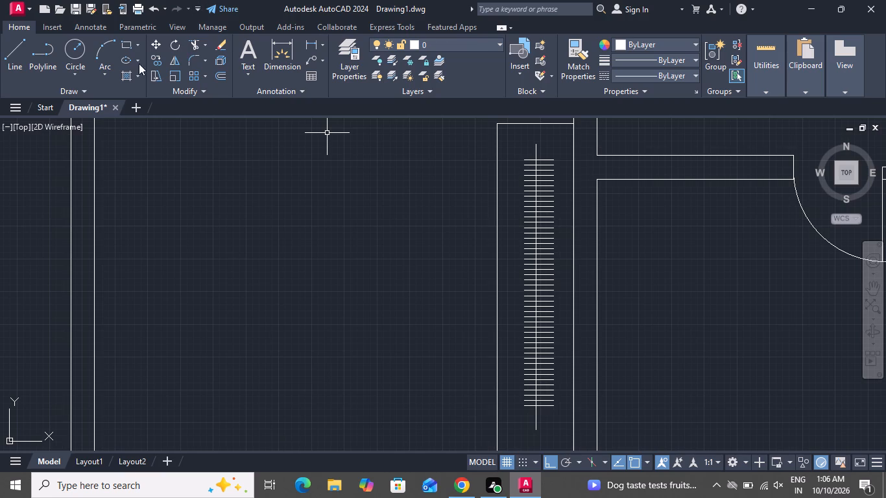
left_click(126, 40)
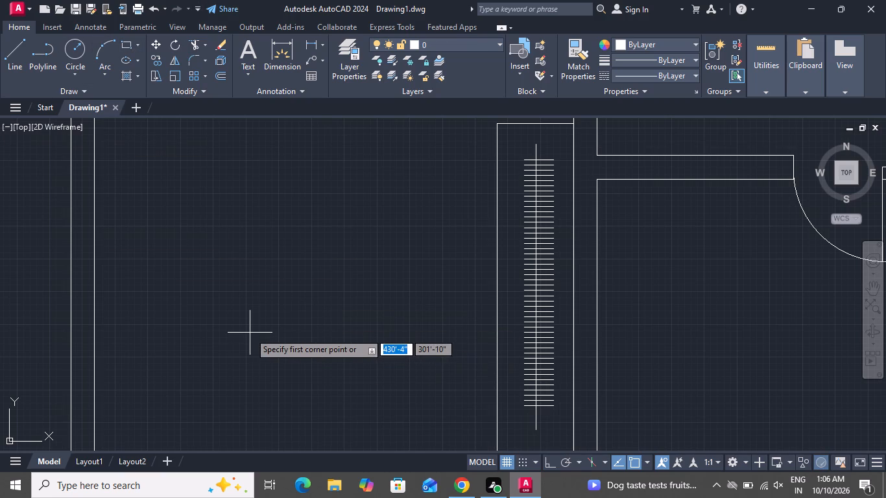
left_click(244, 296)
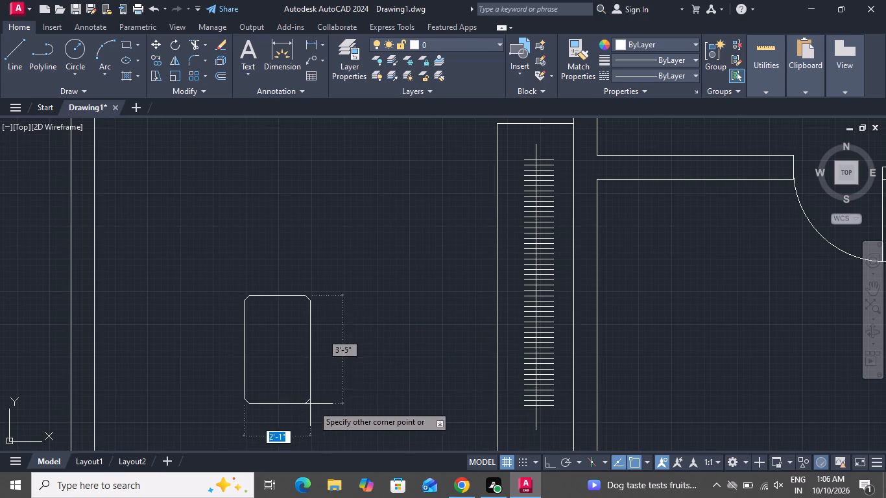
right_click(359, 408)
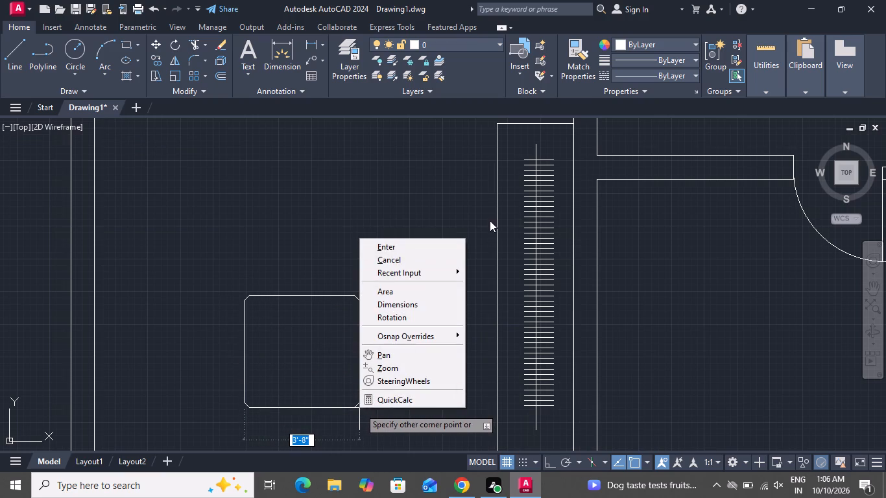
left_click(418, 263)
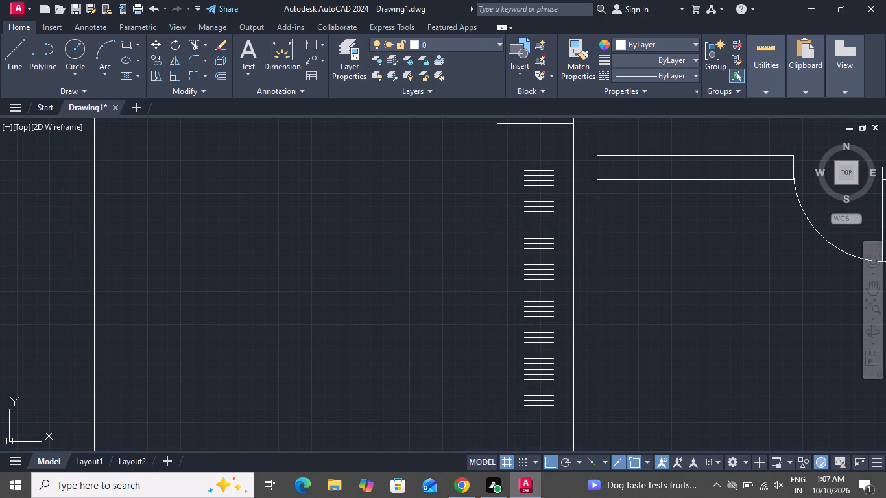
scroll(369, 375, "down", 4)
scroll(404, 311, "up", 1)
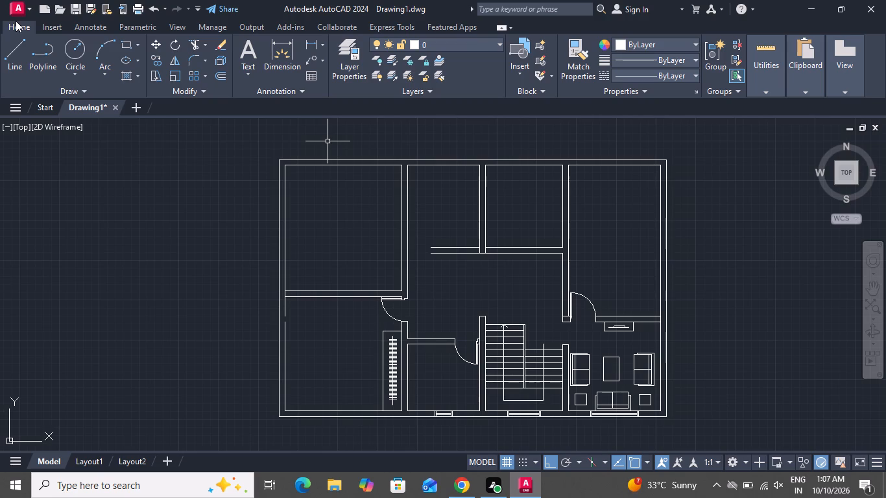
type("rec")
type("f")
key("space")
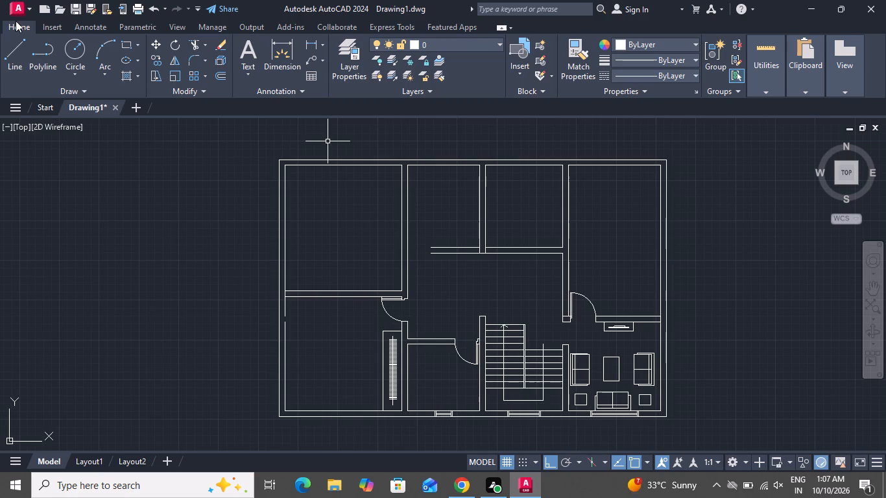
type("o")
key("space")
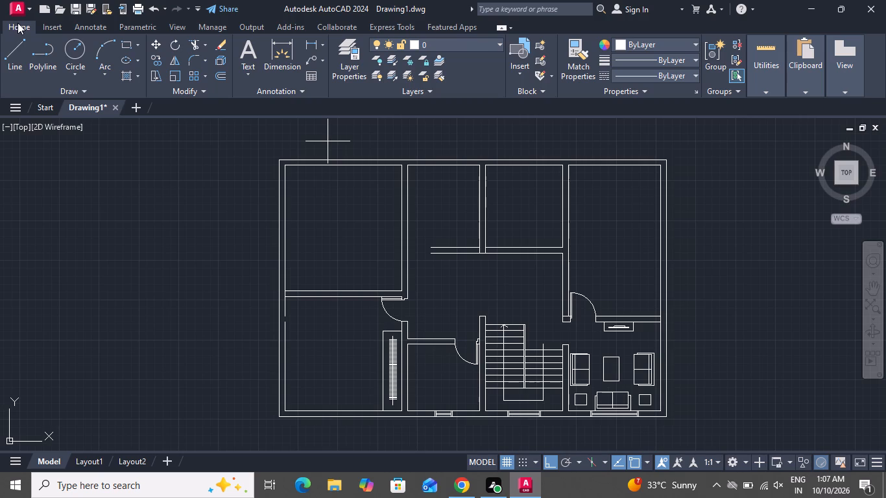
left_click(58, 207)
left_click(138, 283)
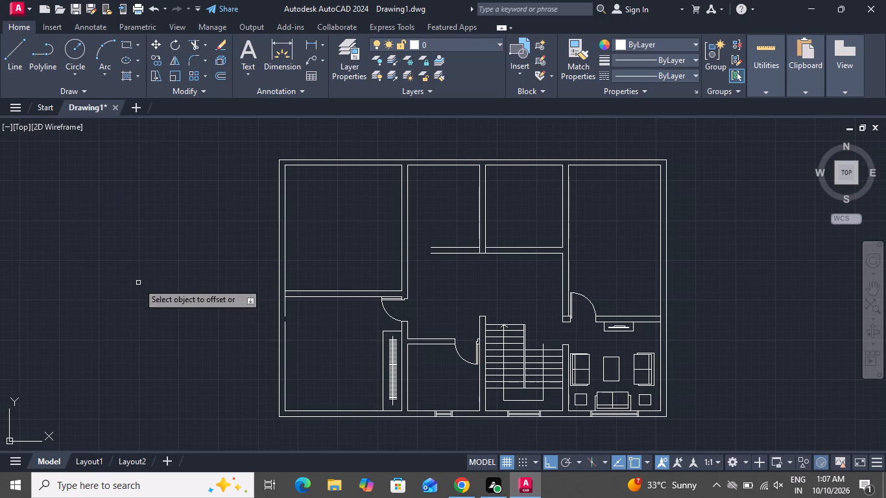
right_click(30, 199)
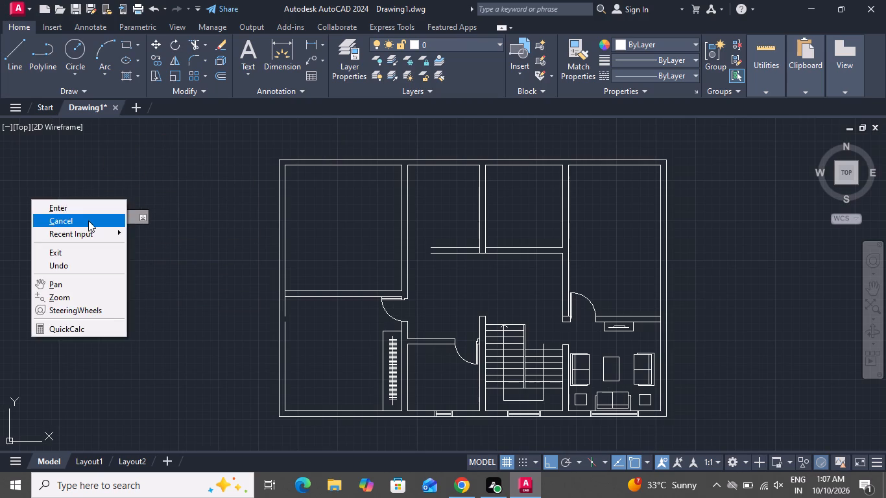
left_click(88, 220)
Draw a trial rectangle in the empty area outside the floor plan, beside the lower-left bedroom.
left_click(121, 42)
left_click(66, 316)
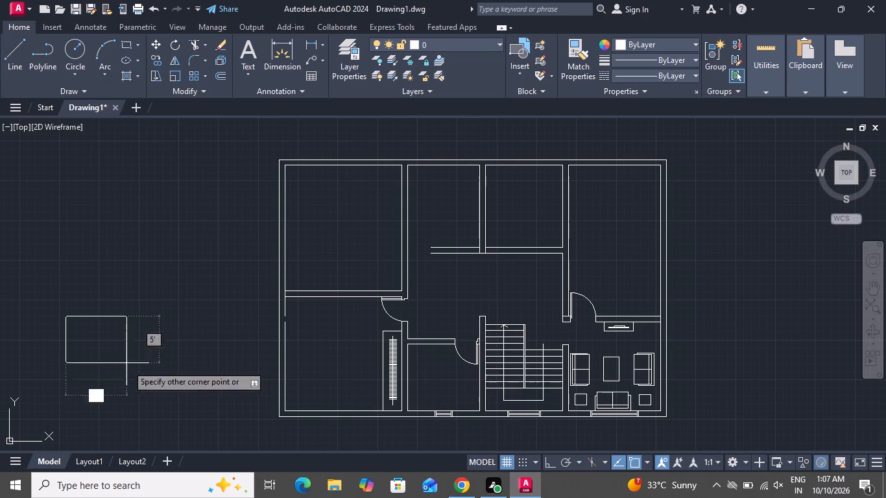
left_click(135, 383)
Change the rectangle fillet radius using two picked points, and draw a second, square-cornered trial rectangle above the first.
scroll(132, 320, "up", 5)
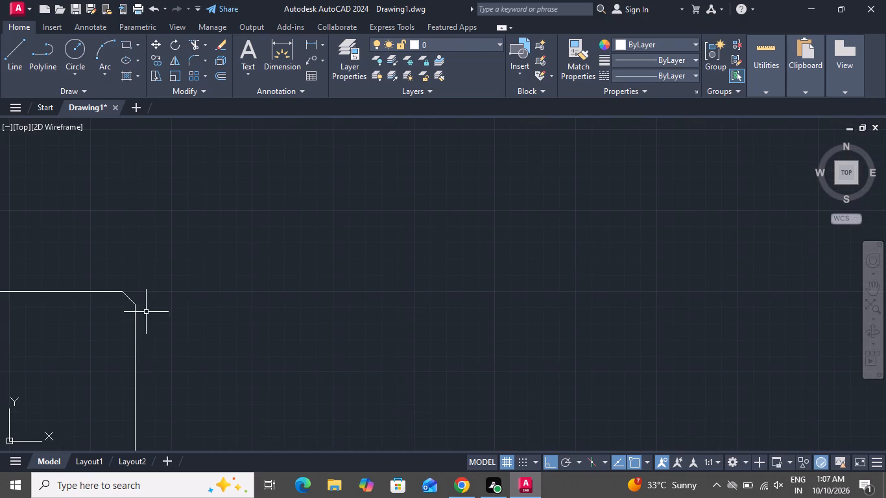
scroll(160, 309, "down", 6)
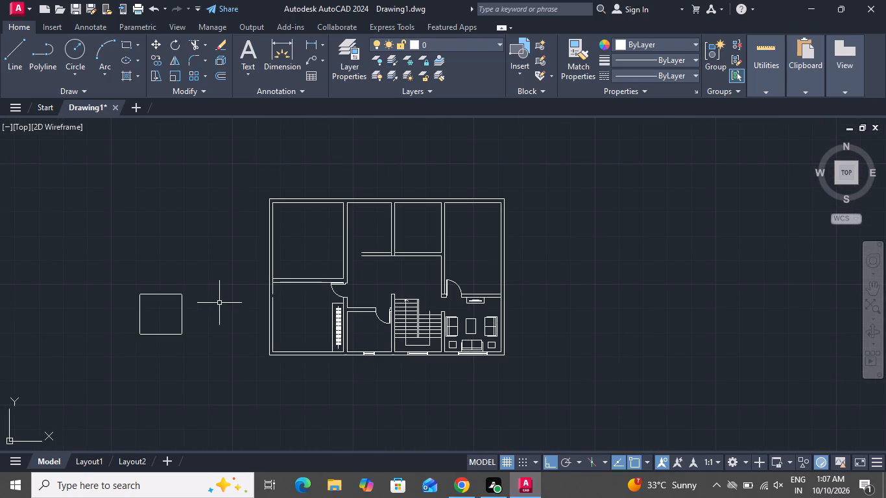
key("r")
type("ec")
key("space")
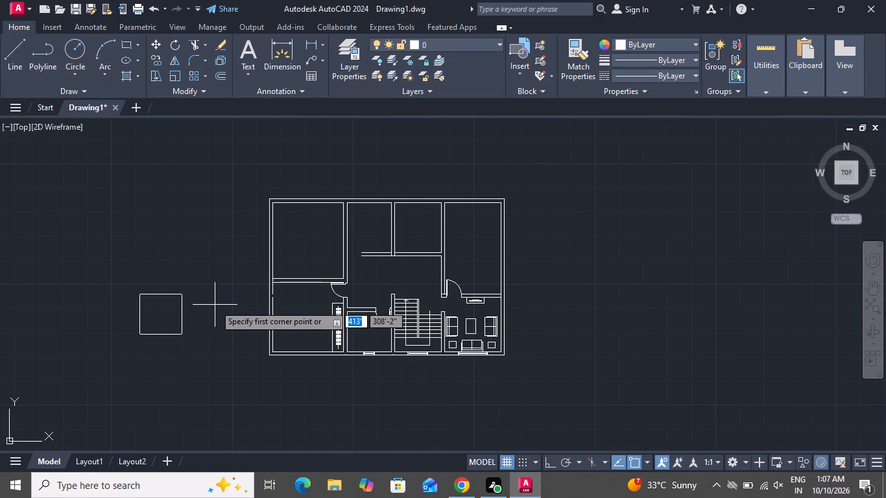
key("f")
key("space")
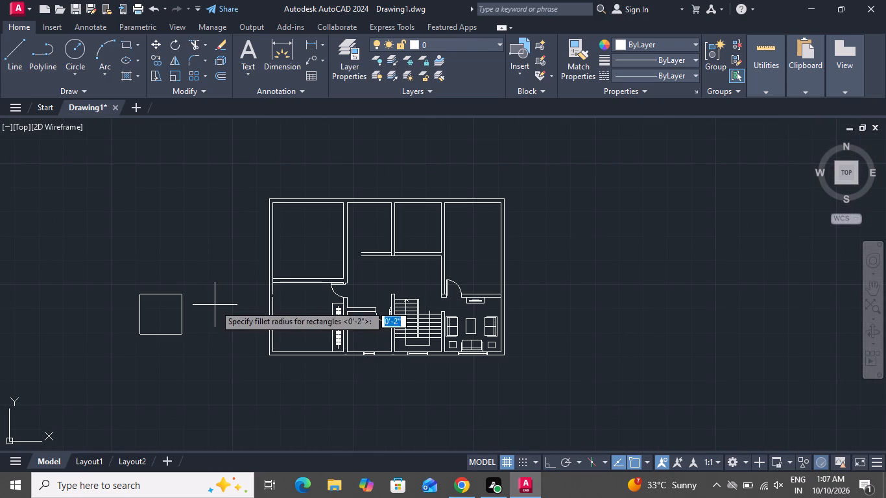
type("o")
key("space")
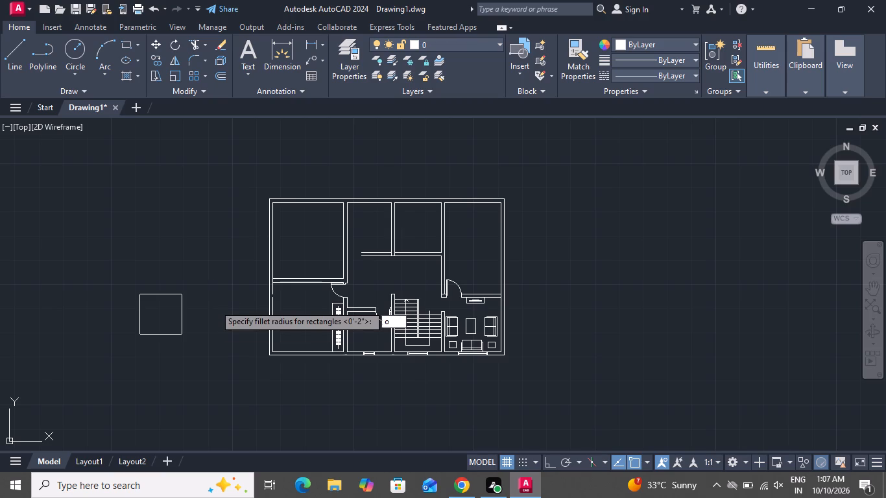
left_click(159, 202)
left_click(217, 256)
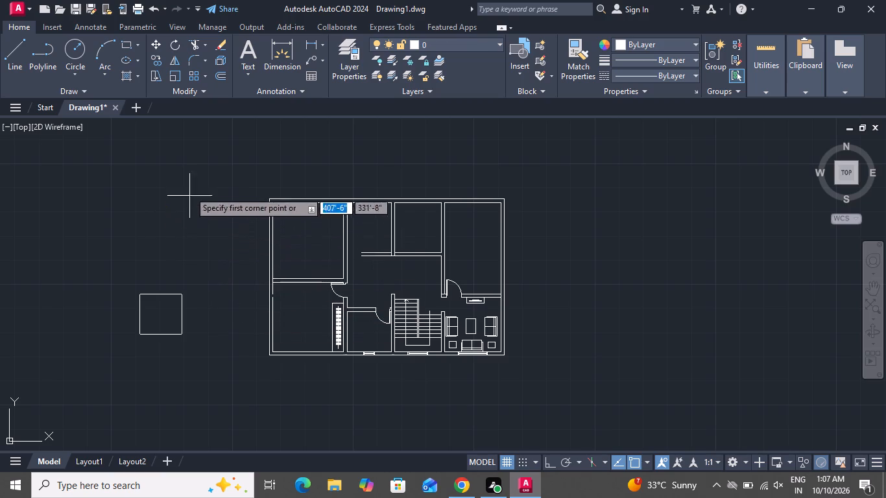
left_click(119, 42)
left_click(148, 220)
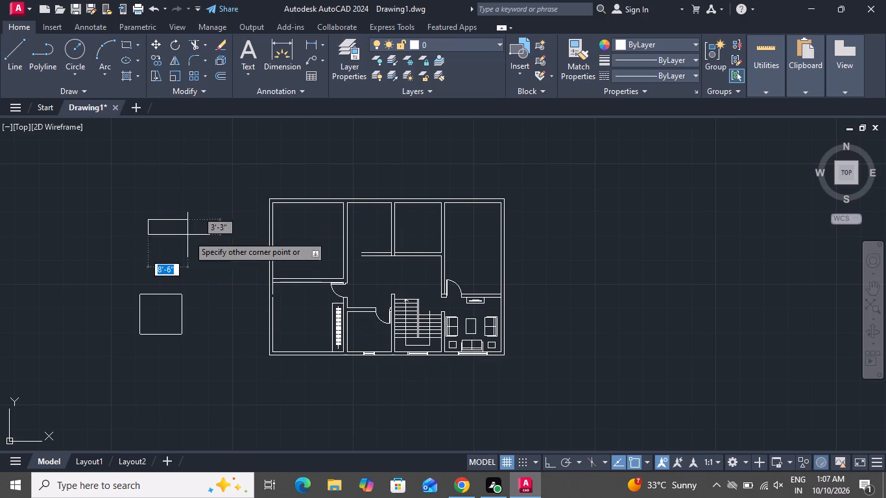
left_click(206, 264)
Draw a square-cornered bed rectangle about 5'-3" wide by 6'-6" long in the lower-left bedroom, beside the wardrobe.
scroll(210, 206, "up", 4)
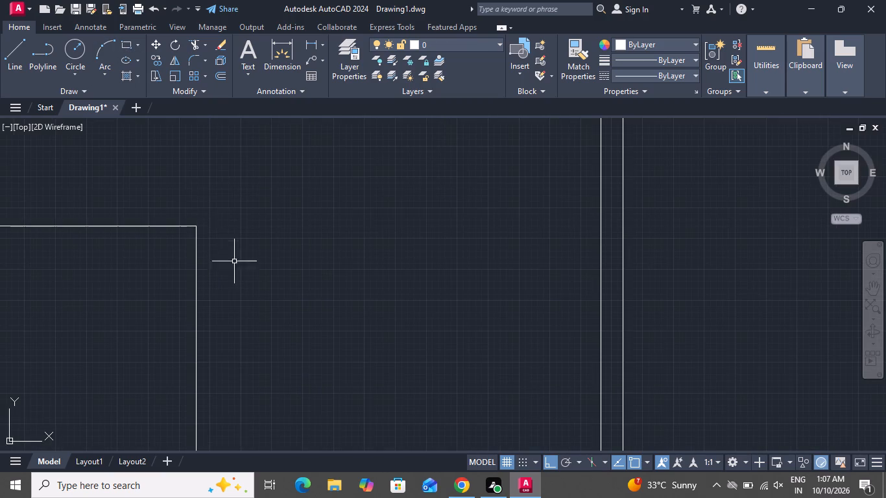
scroll(90, 295, "down", 4)
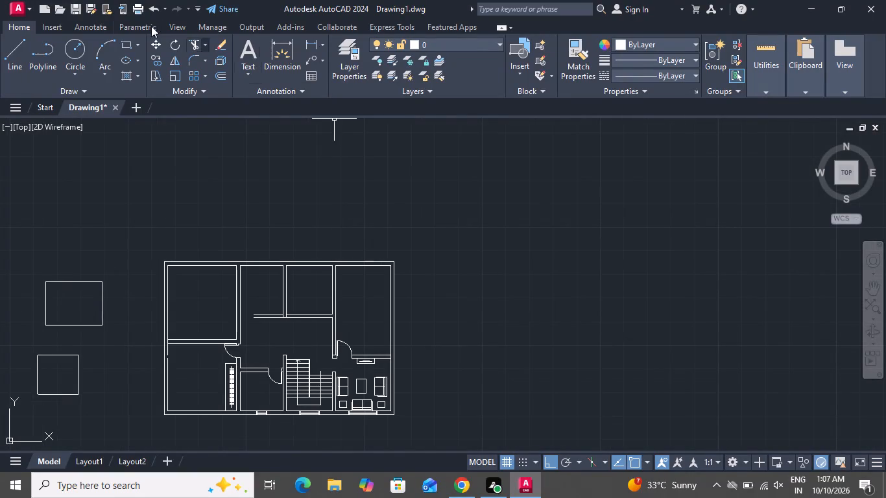
left_click(126, 45)
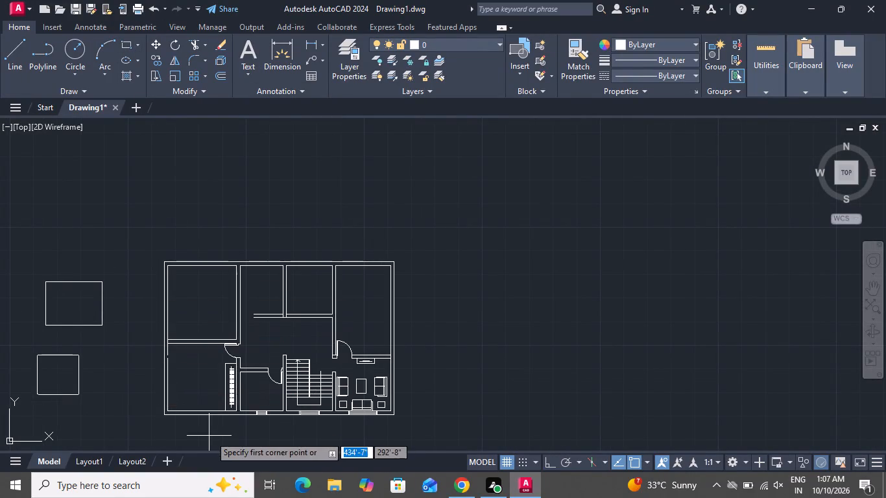
scroll(233, 416, "up", 5)
scroll(383, 353, "down", 4)
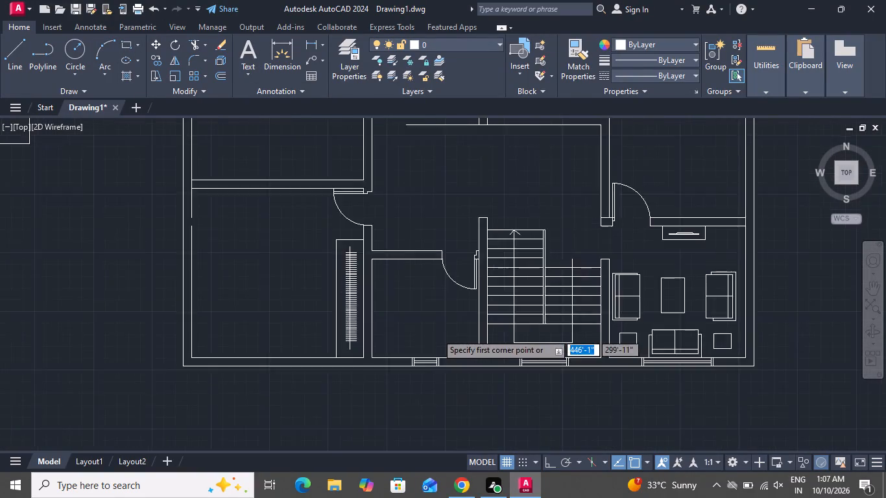
scroll(317, 353, "up", 1)
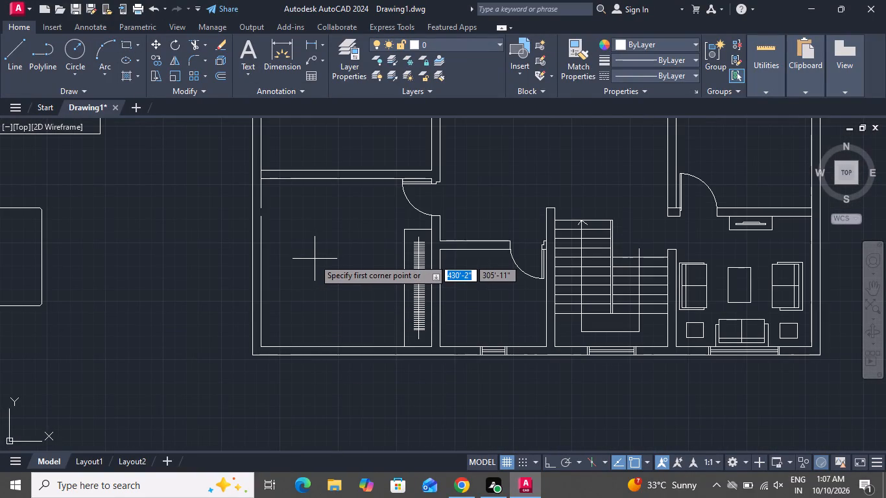
left_click(310, 259)
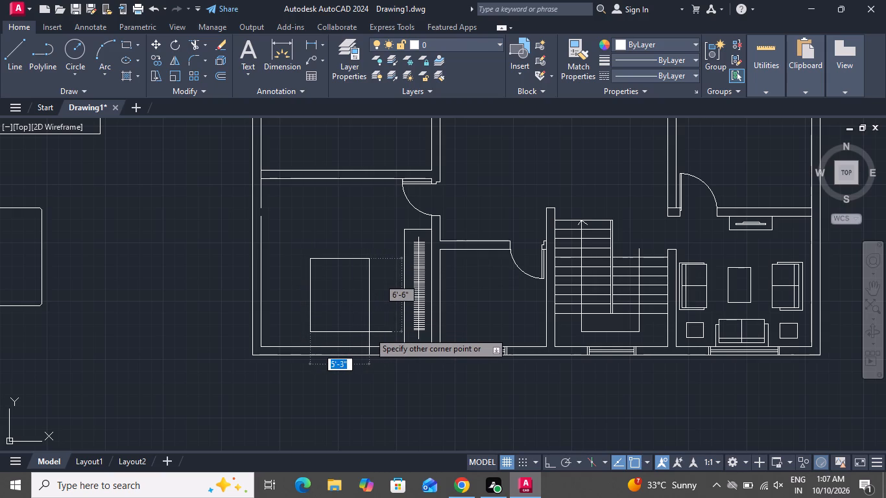
left_click(369, 332)
Draw a horizontal line about 4'-1" long leftward from the bed's right edge, near the bed's lower end.
scroll(377, 292, "up", 2)
left_click(12, 54)
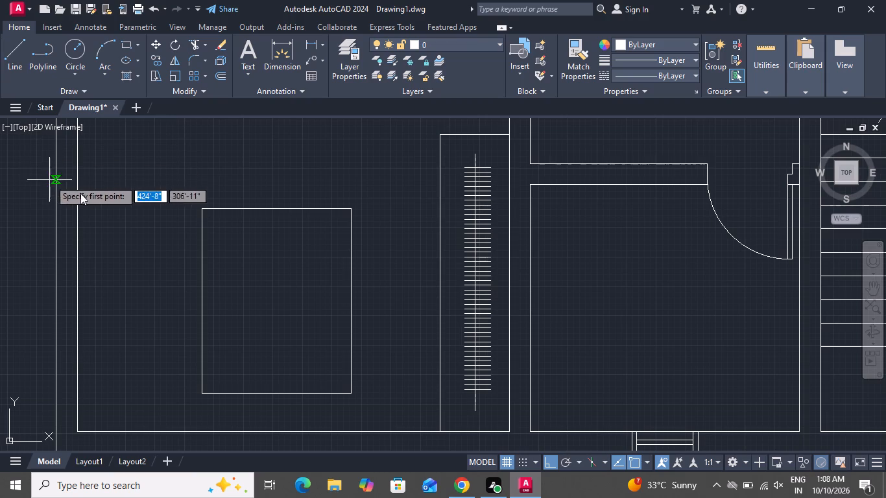
scroll(361, 359, "up", 1)
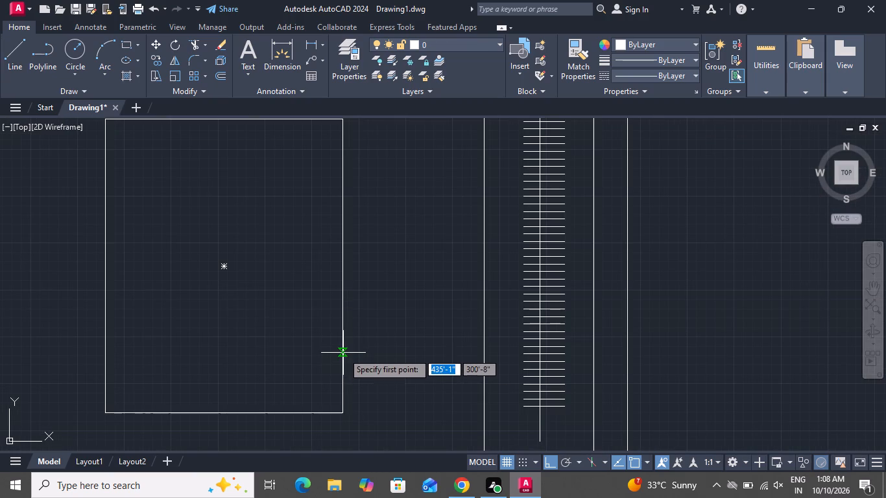
left_click(343, 351)
left_click(159, 356)
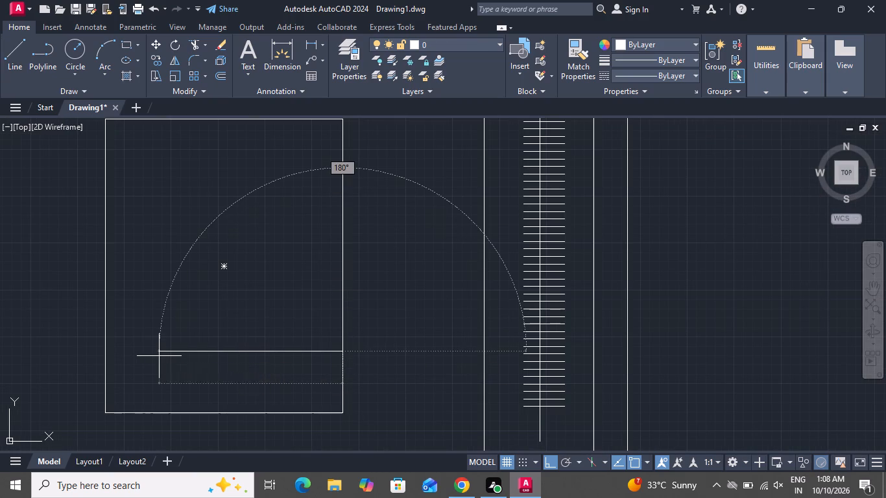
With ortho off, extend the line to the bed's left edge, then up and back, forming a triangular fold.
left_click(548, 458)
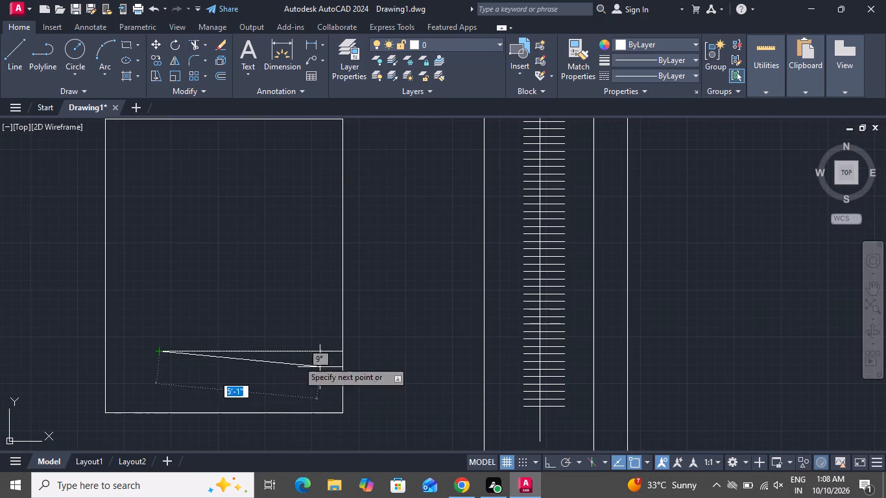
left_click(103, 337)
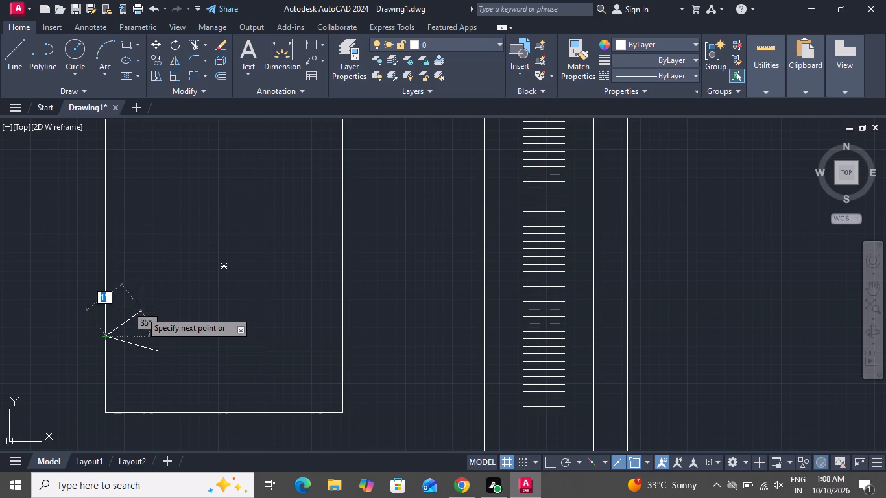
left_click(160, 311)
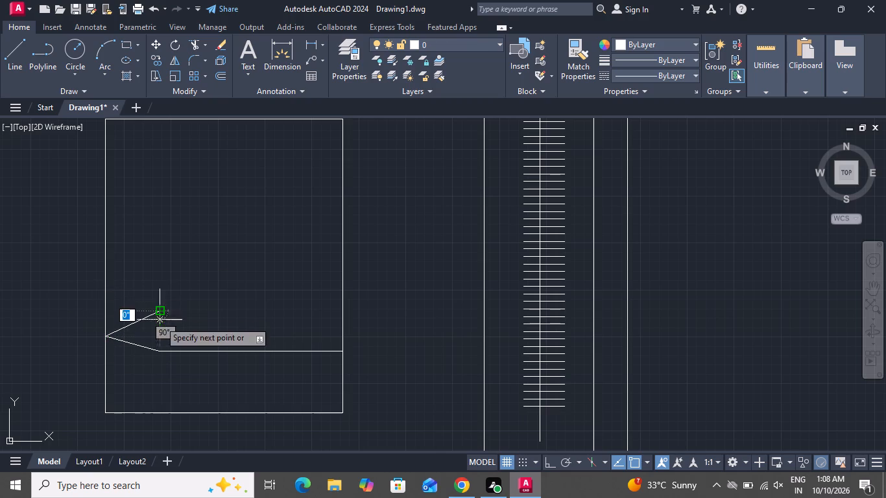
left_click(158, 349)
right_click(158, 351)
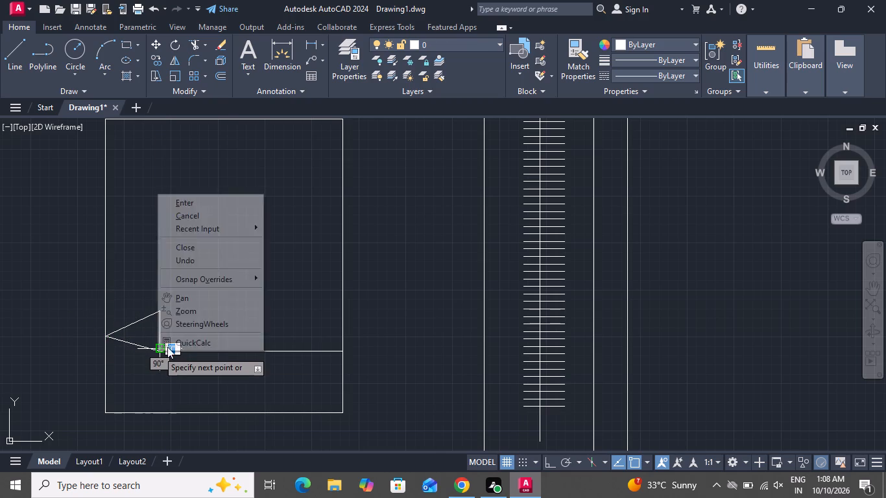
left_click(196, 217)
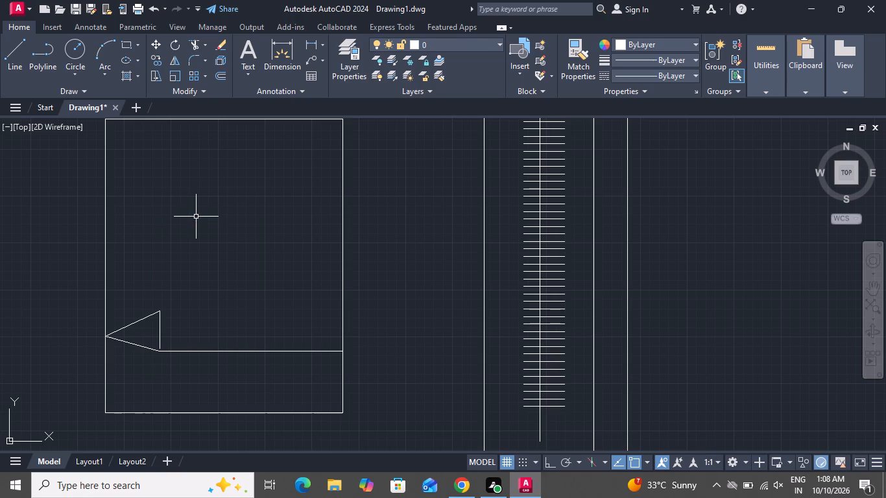
Draw a parallel horizontal line about 4'-1" long just above the first, from the bed's right edge to the triangle.
left_click(25, 49)
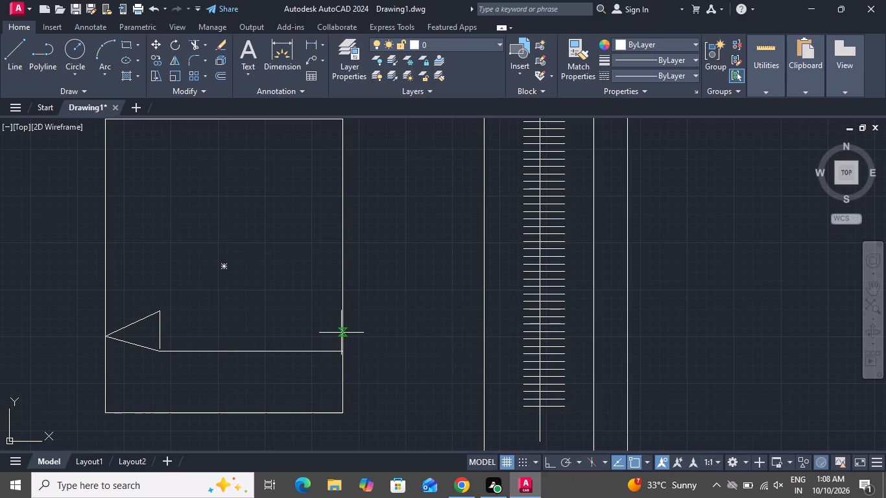
left_click(341, 333)
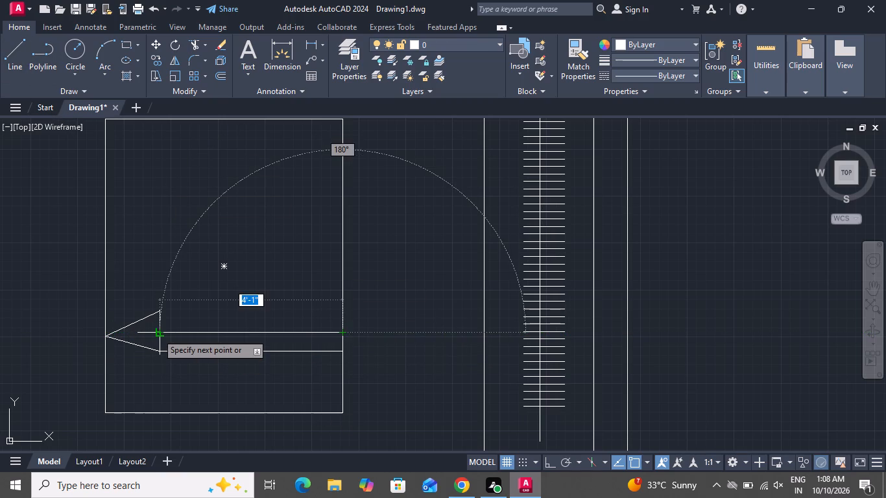
left_click(160, 333)
right_click(160, 333)
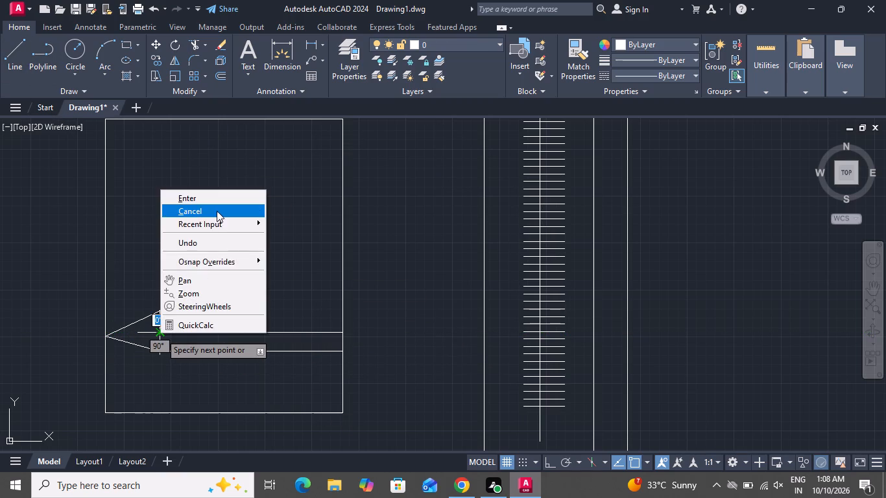
left_click(217, 211)
Delete the triangle's two slanted lines and its vertical line at the left ends of the bed's horizontal lines.
scroll(333, 416, "down", 2)
scroll(283, 391, "up", 1)
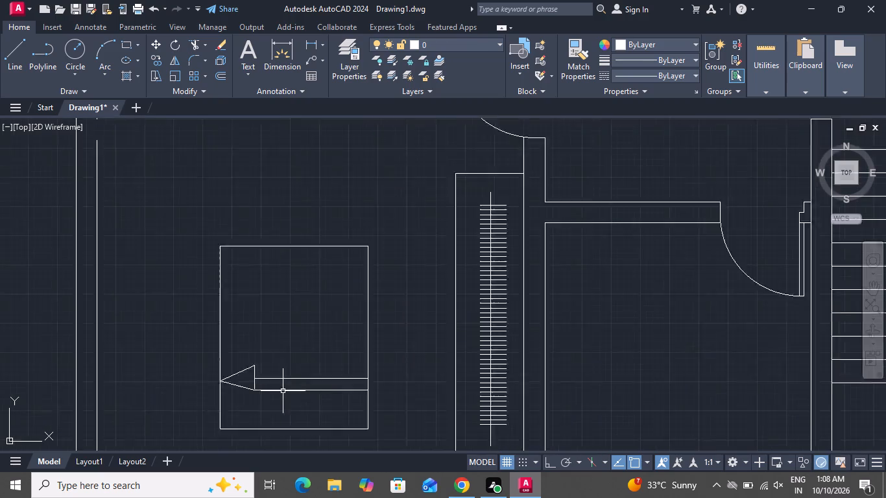
scroll(282, 391, "up", 1)
scroll(242, 381, "down", 1)
scroll(242, 381, "up", 2)
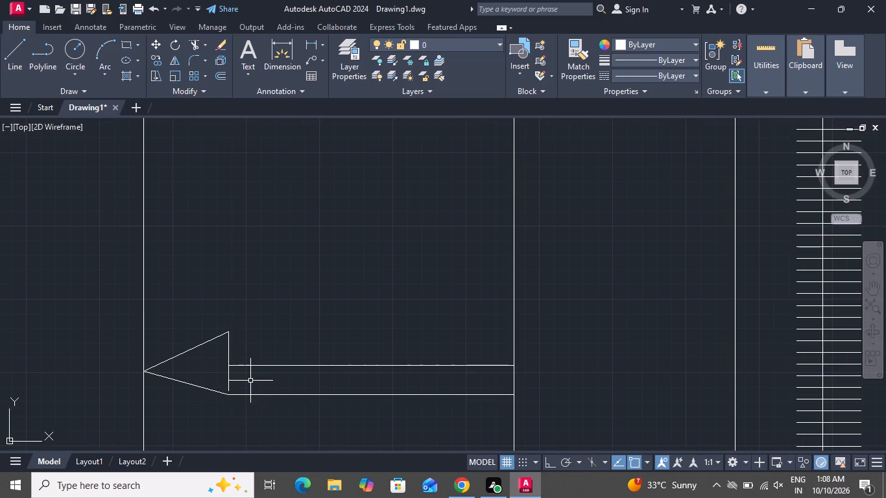
left_click(172, 359)
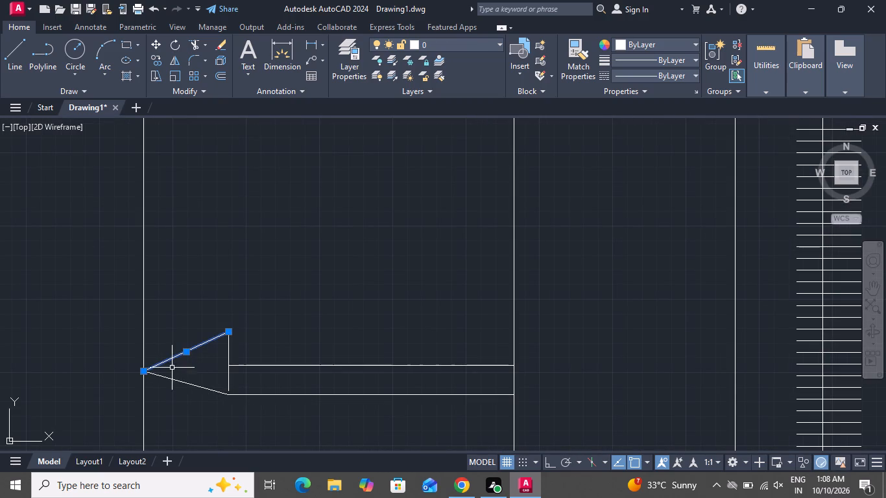
left_click(184, 379)
left_click(181, 386)
key("Delete")
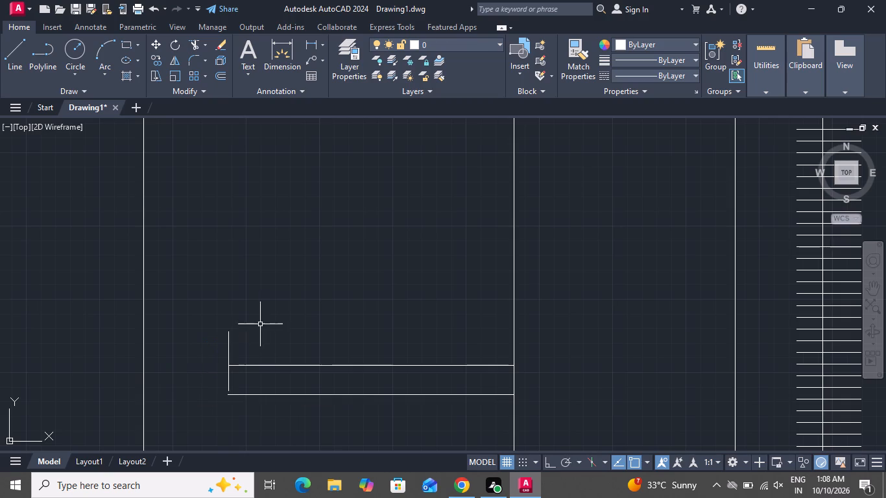
left_click_drag(256, 327, 235, 334)
left_click(187, 341)
key("Delete")
Draw a closed triangle with sides about 7" to 8" from the left end of the bed's lower horizontal line.
left_click(16, 47)
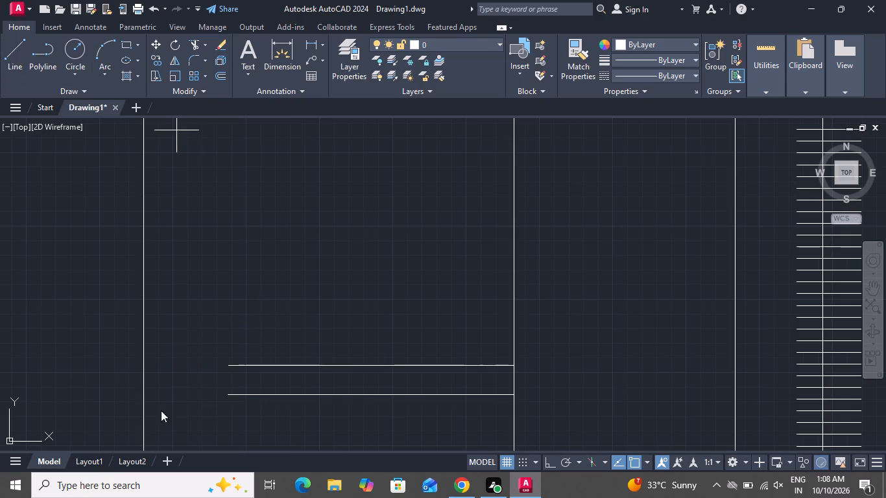
scroll(243, 397, "up", 1)
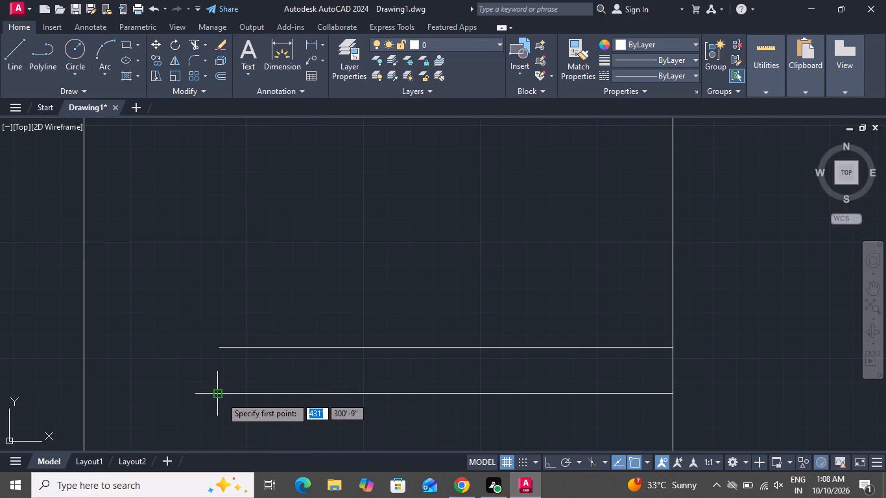
left_click(221, 396)
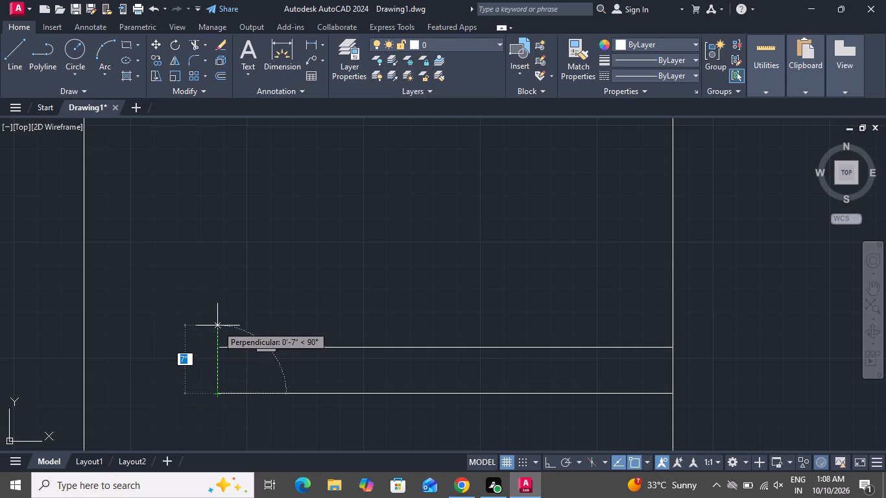
left_click(201, 332)
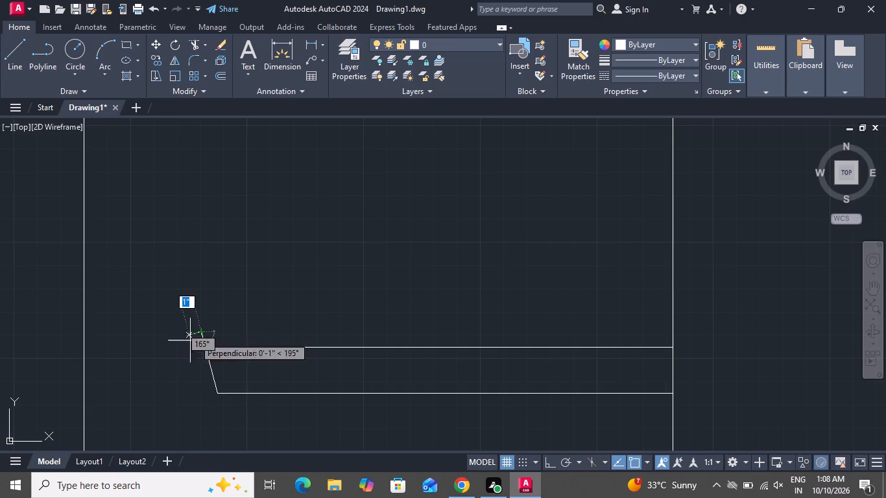
left_click(148, 379)
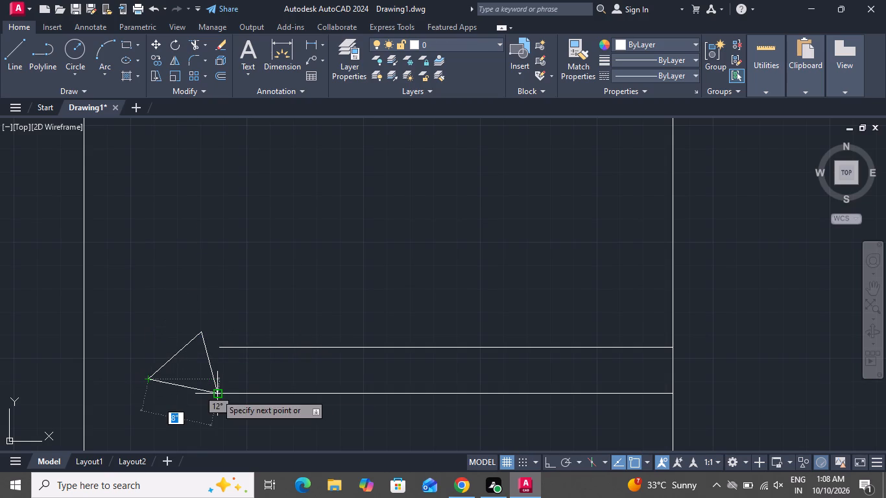
left_click(219, 394)
right_click(215, 414)
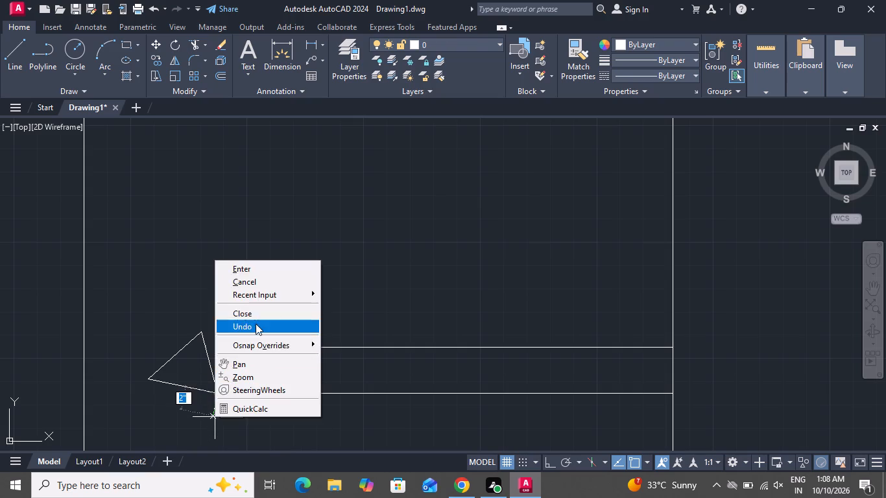
left_click(272, 278)
Extend the bed's upper horizontal line leftward to meet the triangle's slanted side.
type("ex")
key("space")
key("space")
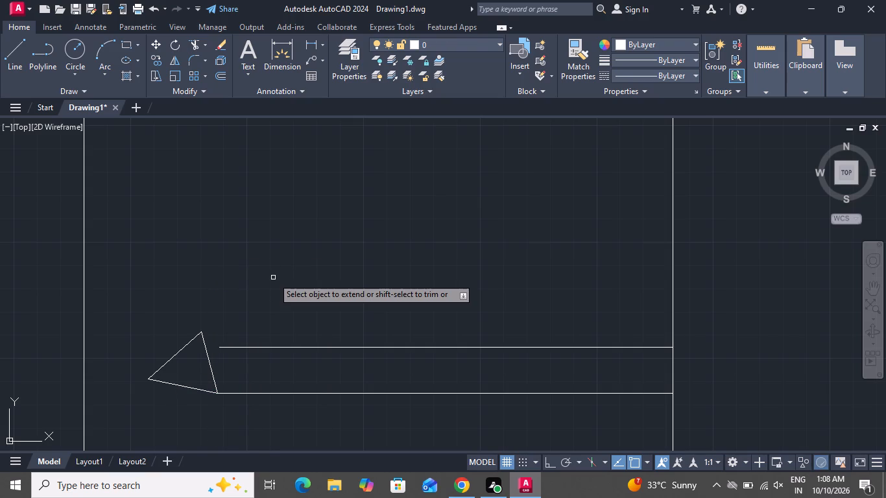
left_click(235, 349)
right_click(233, 372)
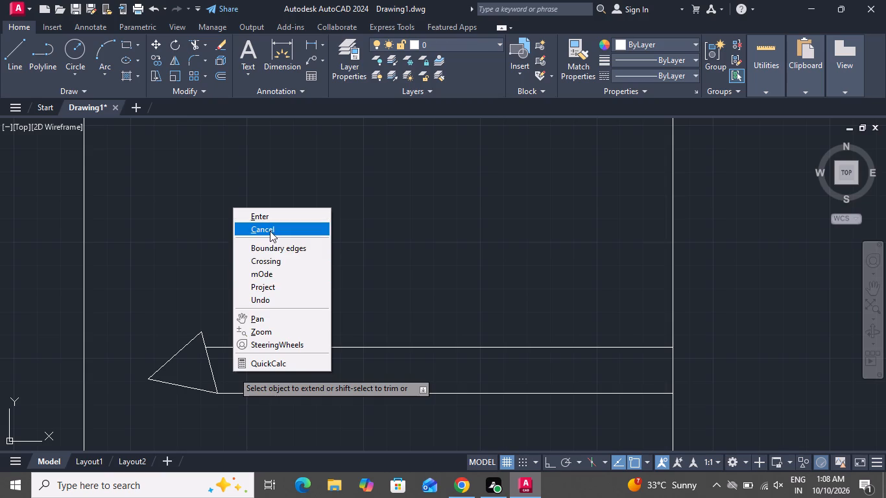
left_click(270, 231)
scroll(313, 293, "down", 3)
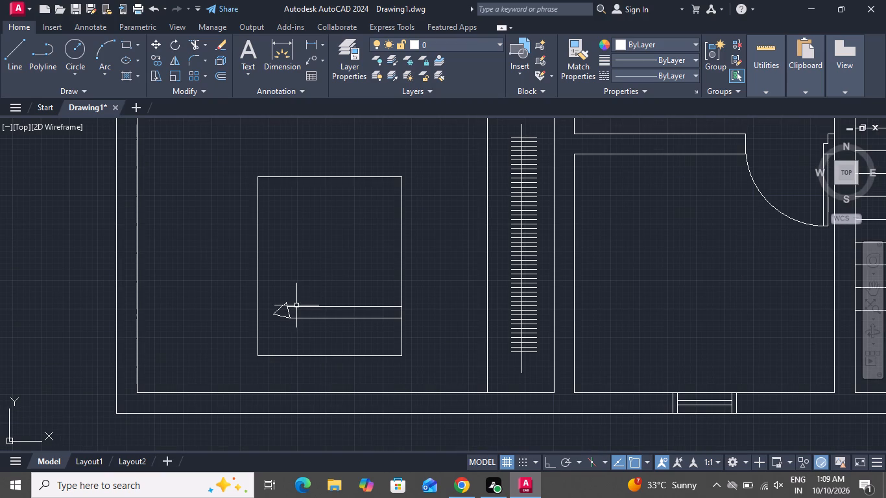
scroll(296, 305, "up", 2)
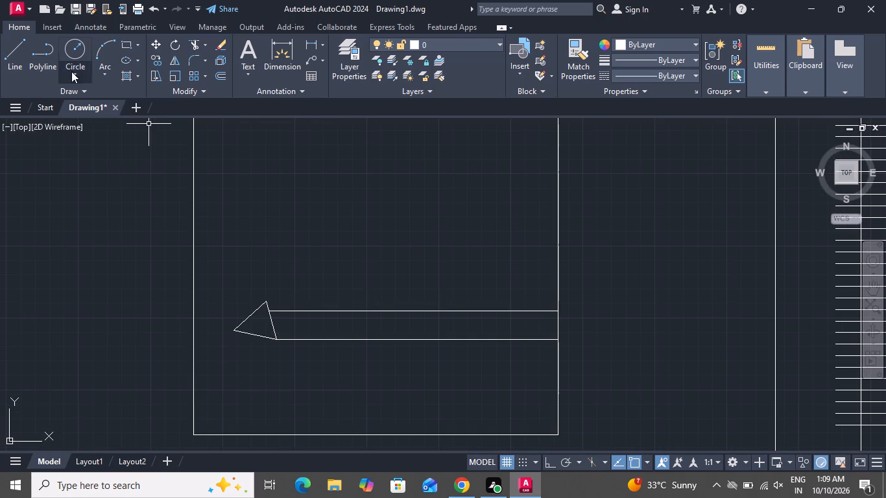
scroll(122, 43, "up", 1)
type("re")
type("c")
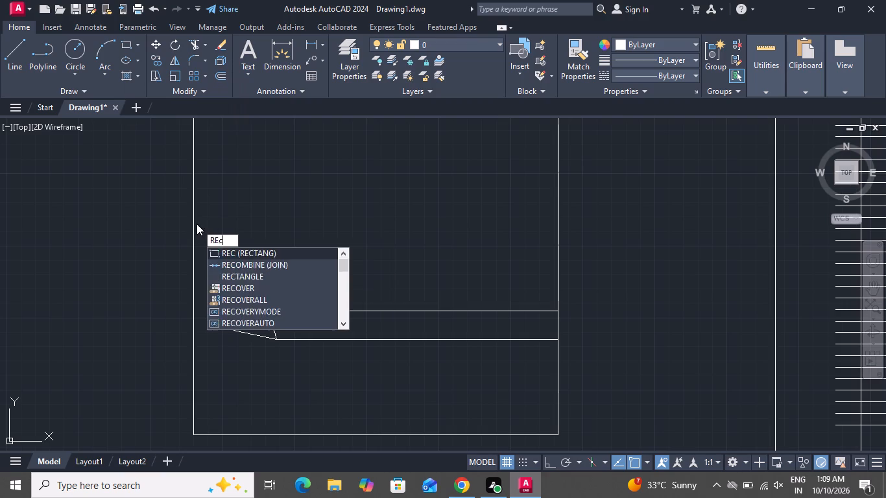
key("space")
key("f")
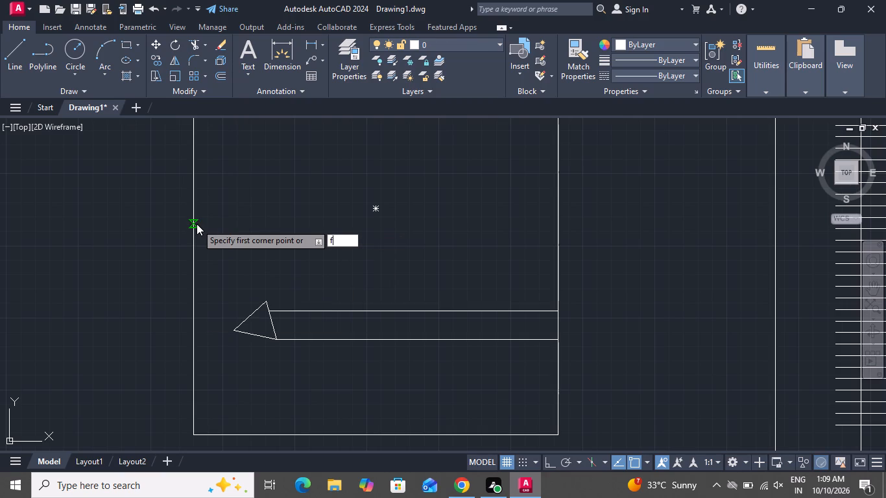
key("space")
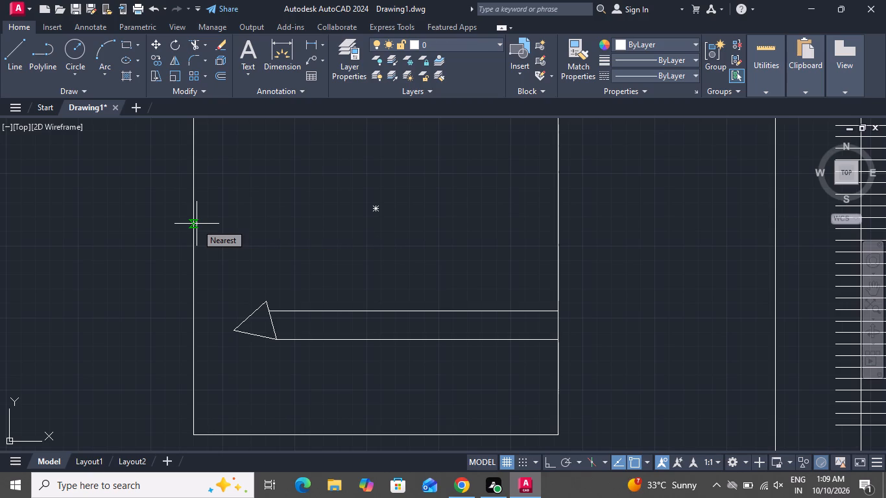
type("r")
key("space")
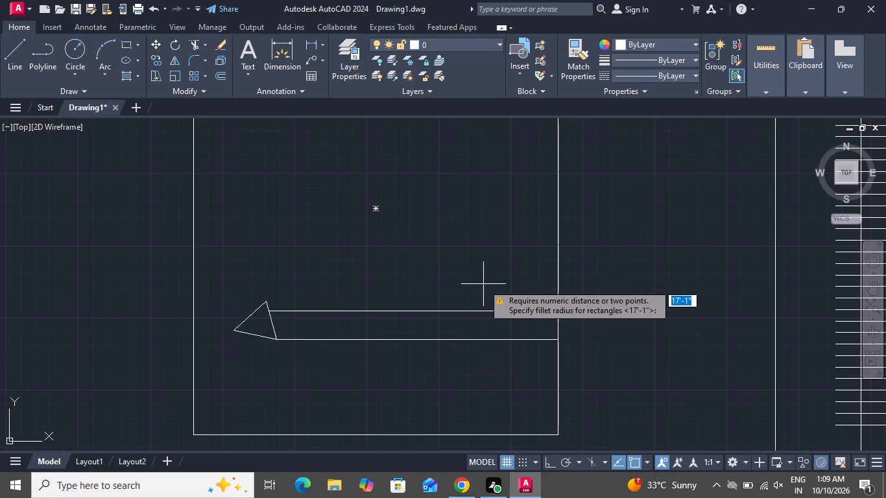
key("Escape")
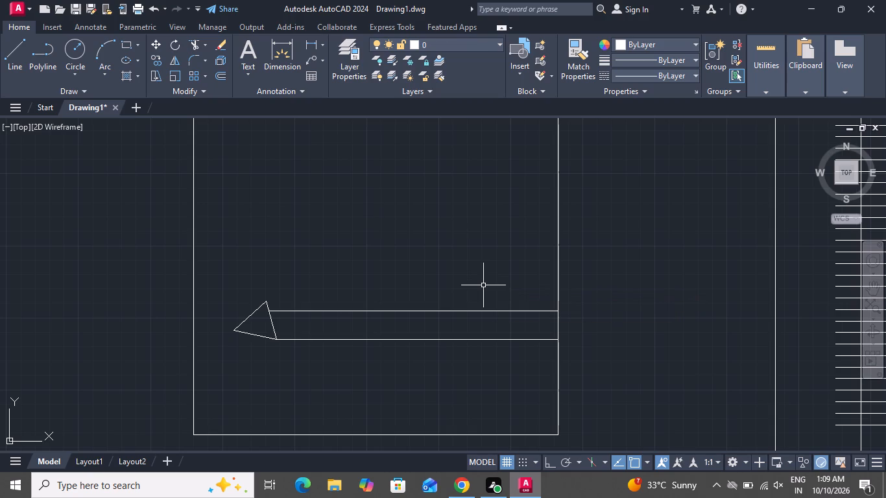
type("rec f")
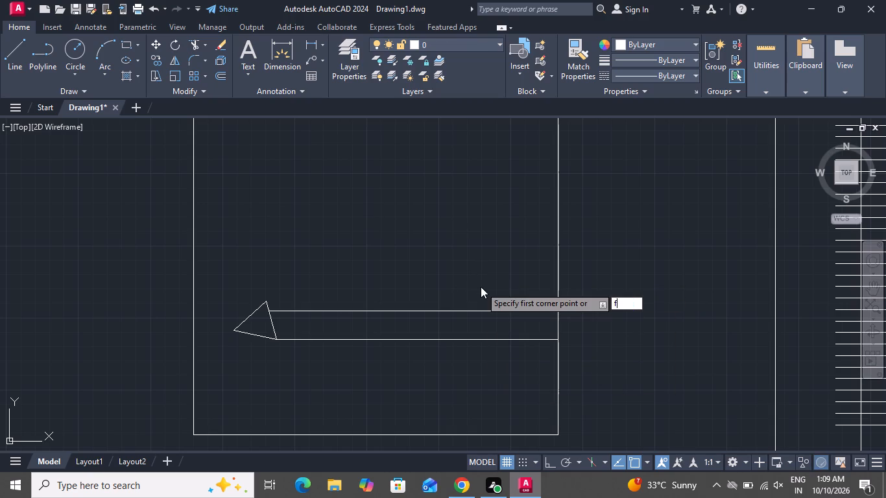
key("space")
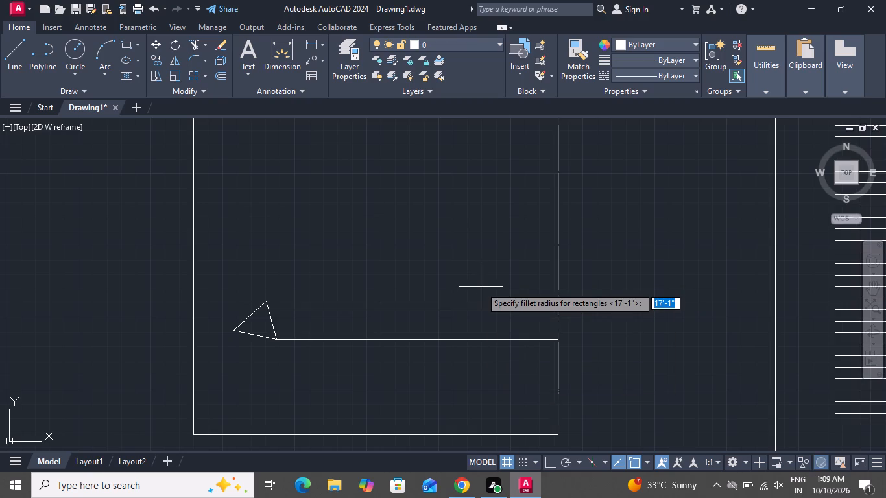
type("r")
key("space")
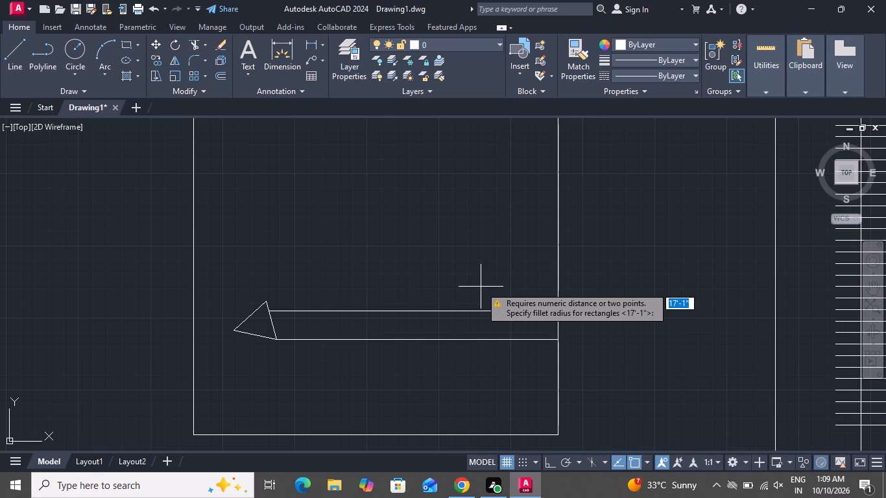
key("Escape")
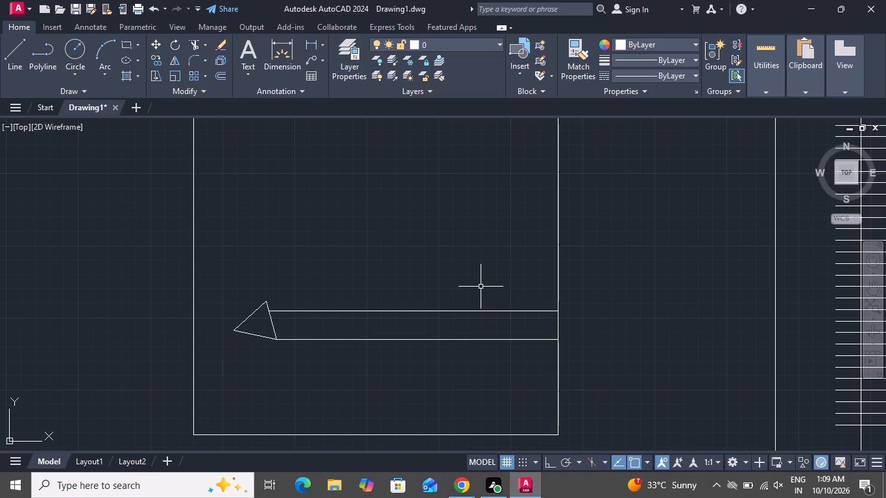
Draw a pillow as a rectangle with 2" filleted corners, about 1' by 7", near the bed's lower-left corner.
type("re")
key("c")
key("space")
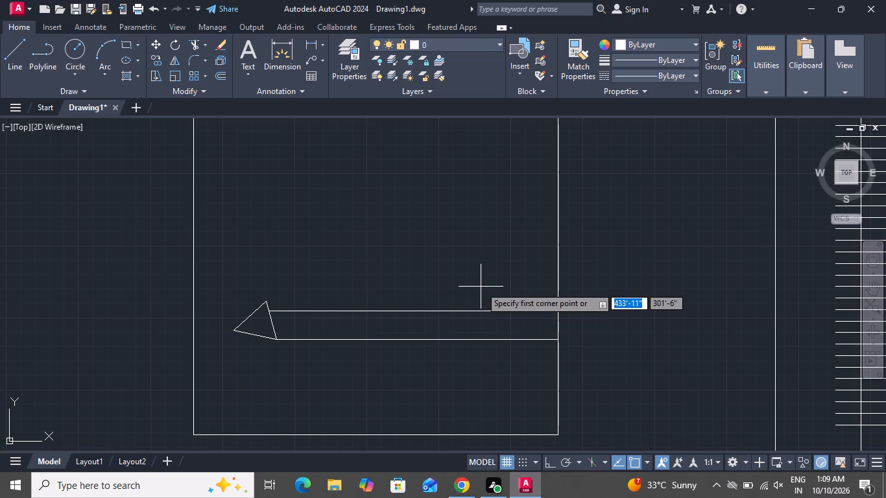
key("f")
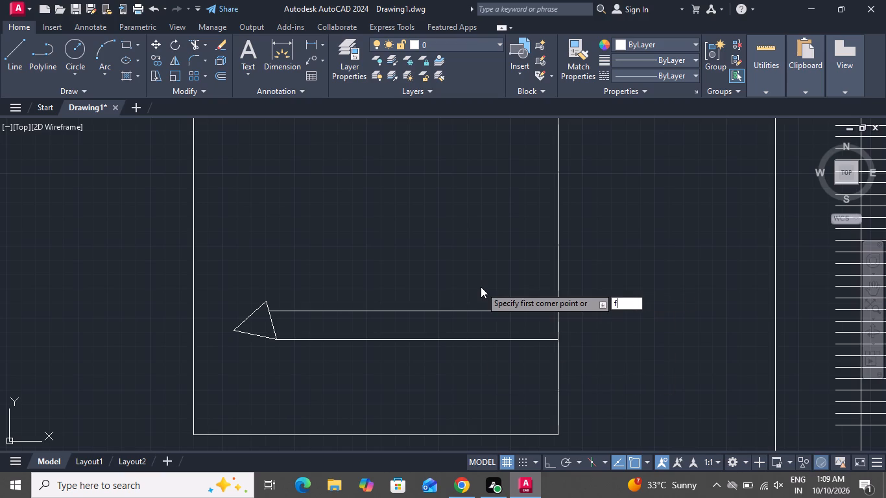
key("space")
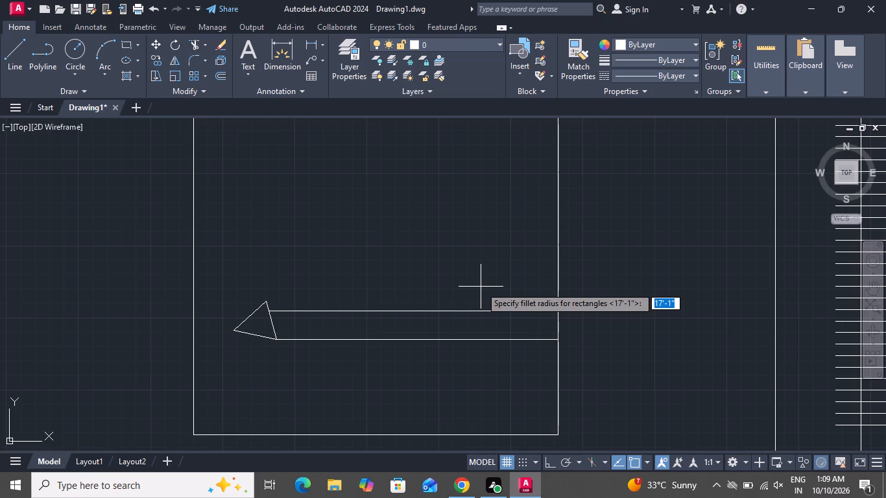
key("2")
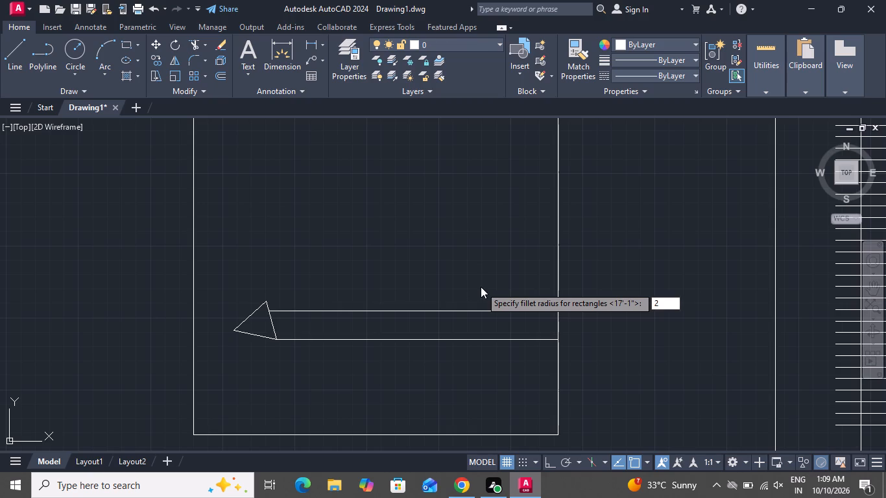
key("space")
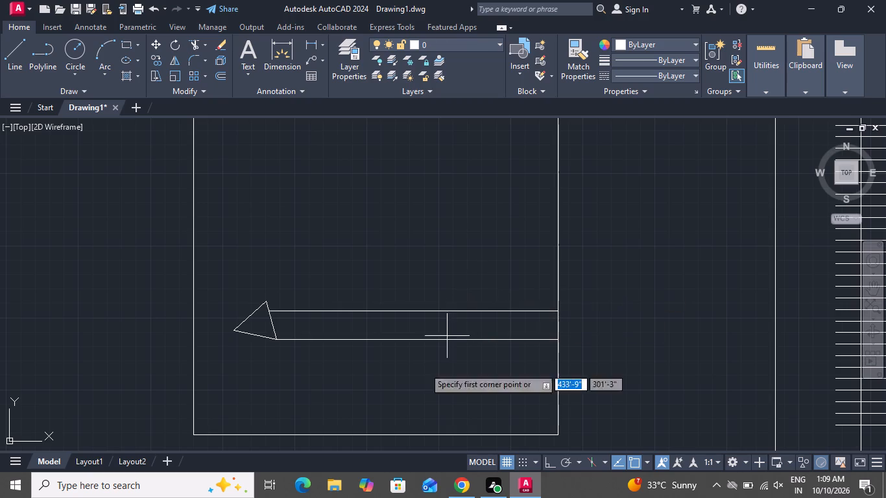
left_click(264, 381)
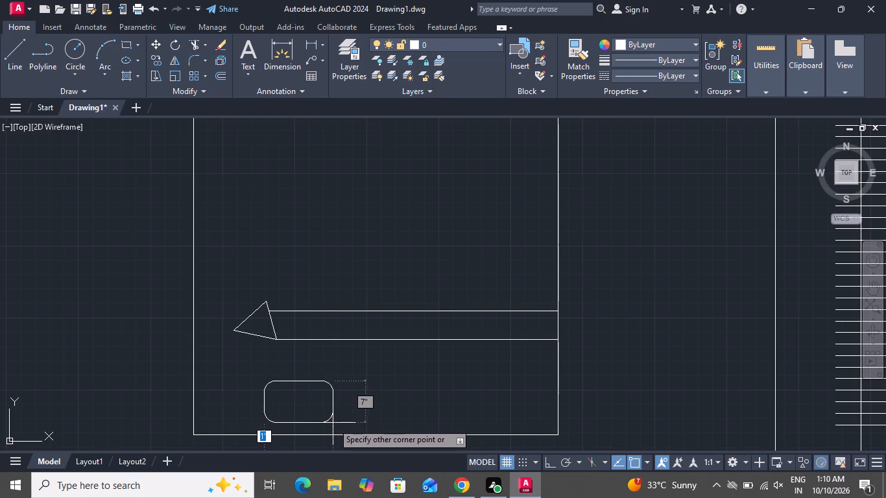
left_click(337, 423)
Copy the rounded pillow rectangle horizontally to the right half of the bed, near its lower edge.
left_click(409, 373)
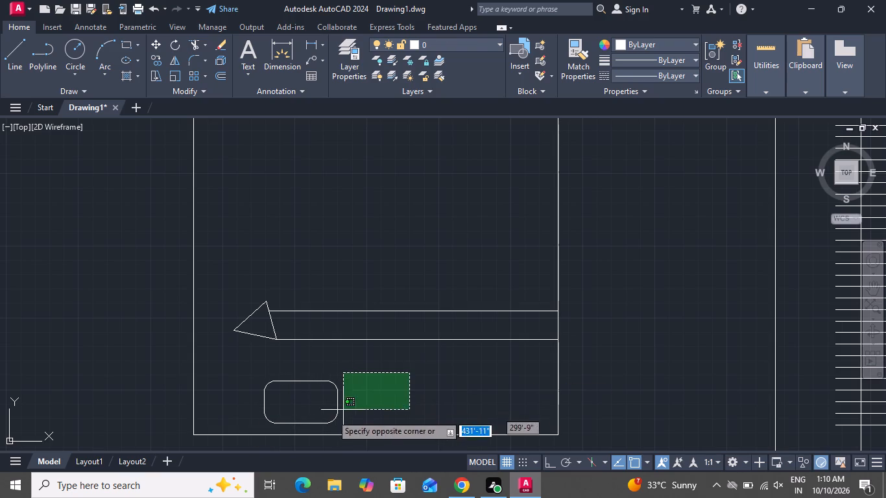
left_click(309, 419)
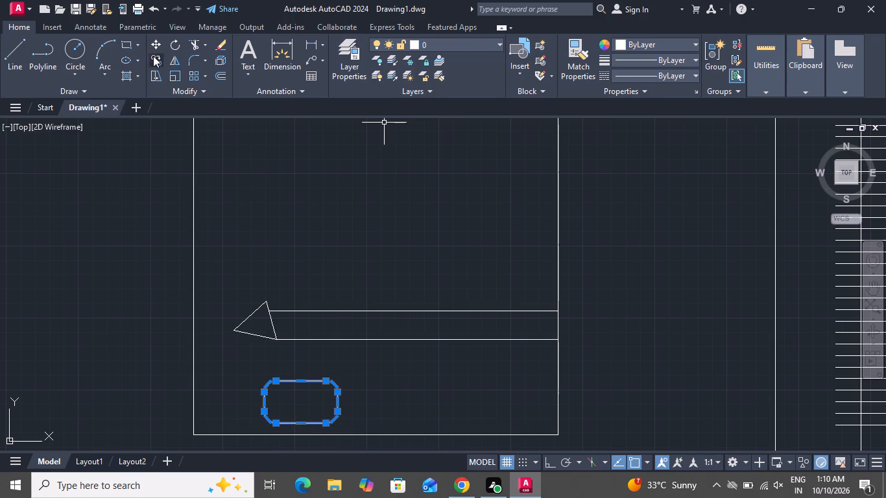
left_click(153, 56)
left_click(338, 416)
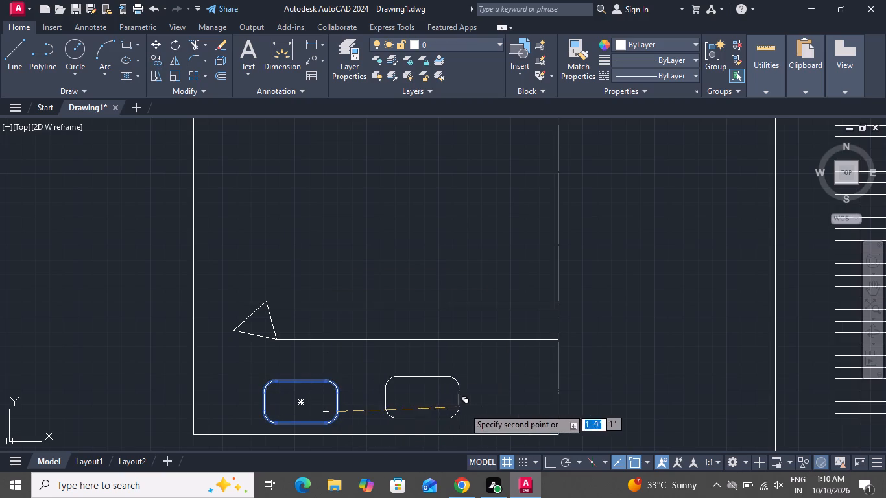
left_click(496, 411)
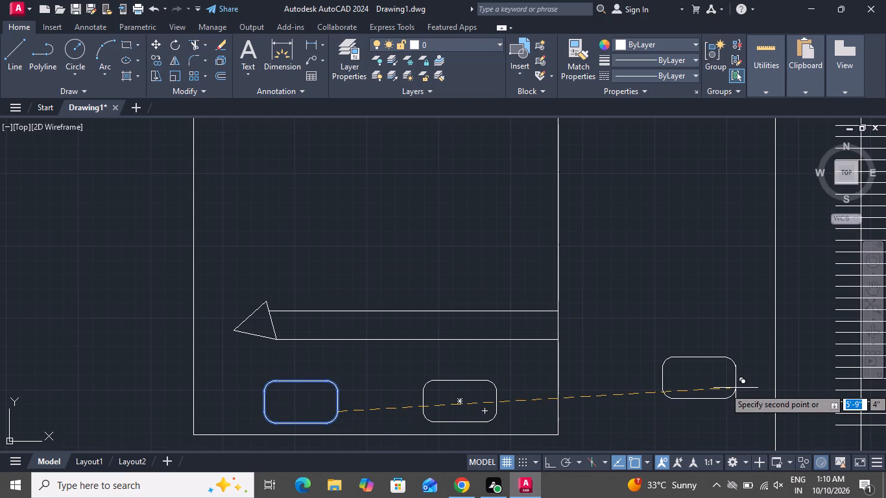
right_click_drag(658, 373, 652, 371)
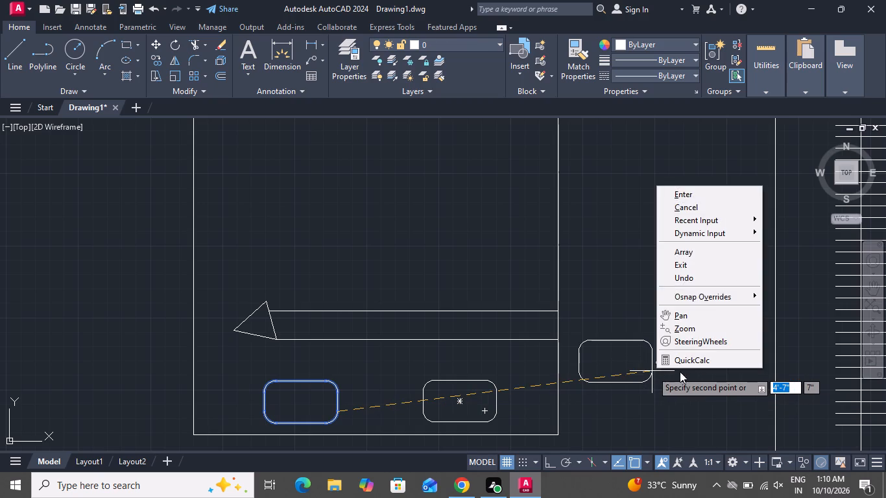
left_click(721, 209)
Delete the triangle and the lower of the two horizontal fold lines on the bed.
scroll(698, 316, "down", 2)
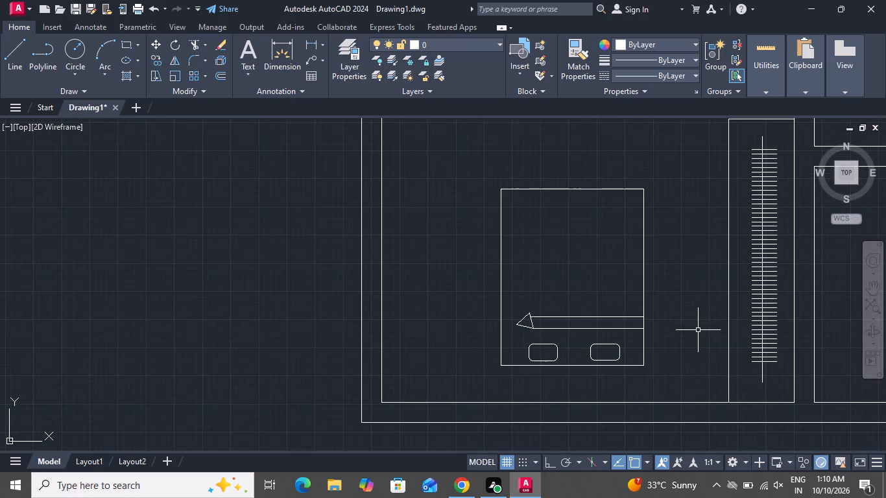
scroll(534, 362, "up", 3)
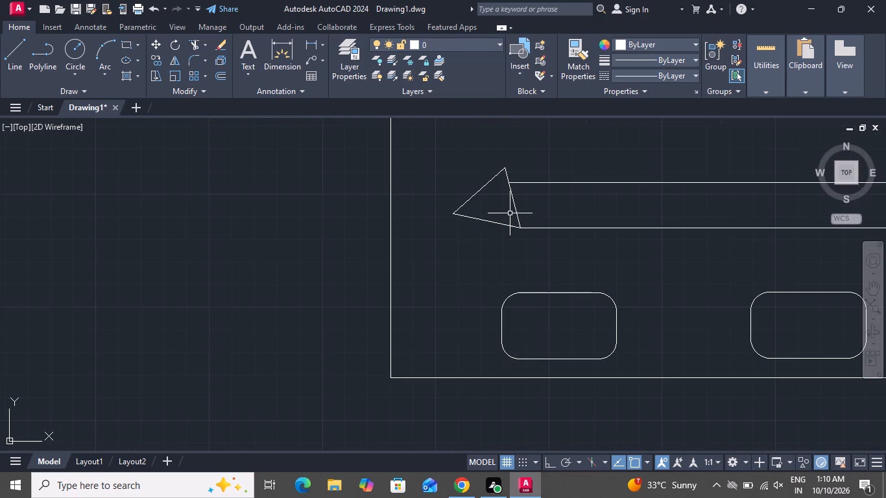
left_click(512, 209)
left_click(524, 188)
left_click(524, 202)
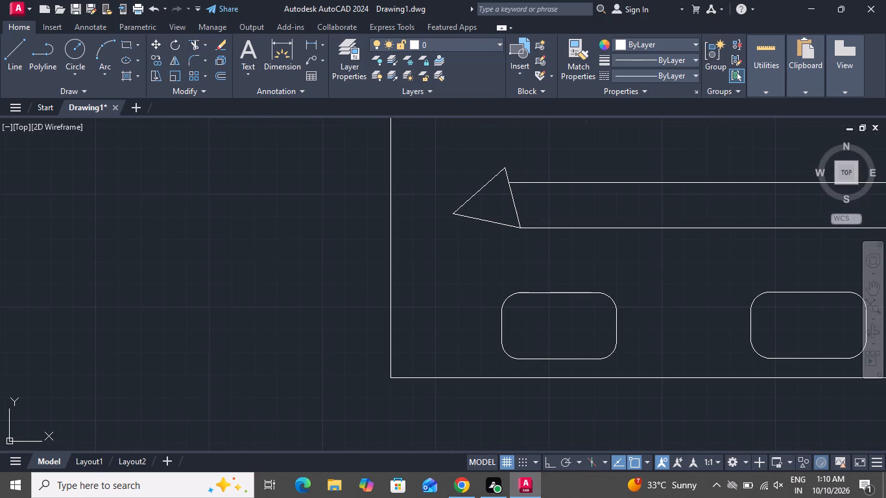
left_click(456, 238)
key("Delete")
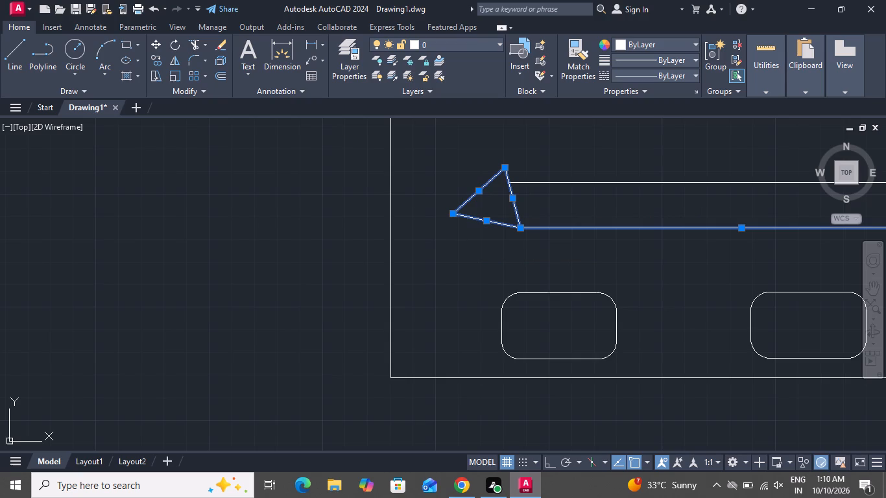
Draw a horizontal line across the bed's full width, between the remaining fold line and the pillows.
scroll(365, 359, "up", 1)
scroll(365, 359, "down", 4)
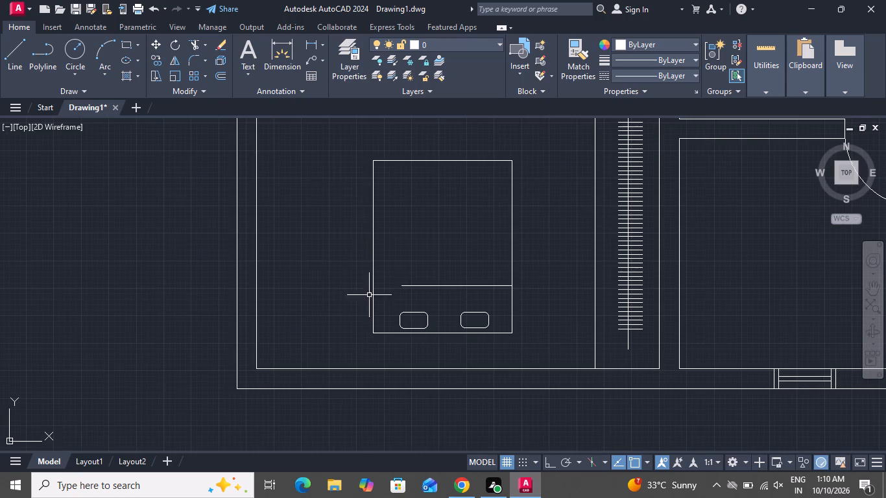
left_click(8, 40)
left_click(510, 301)
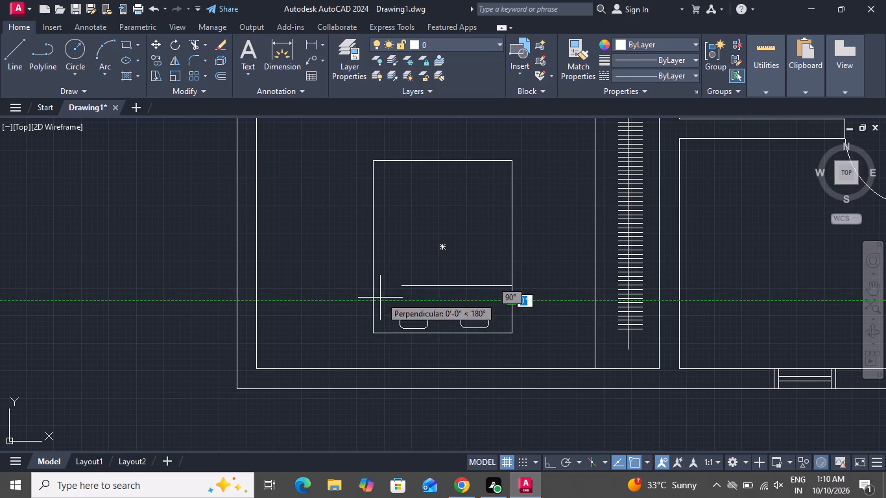
left_click(370, 301)
right_click(370, 301)
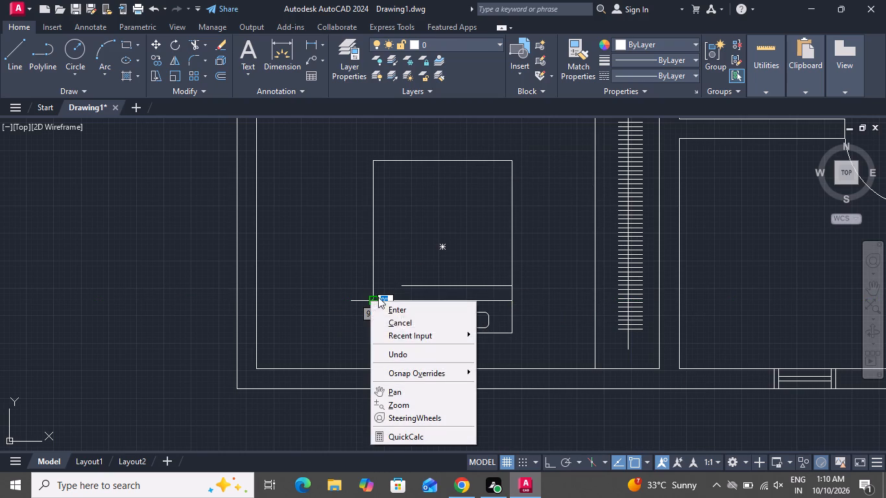
left_click(400, 318)
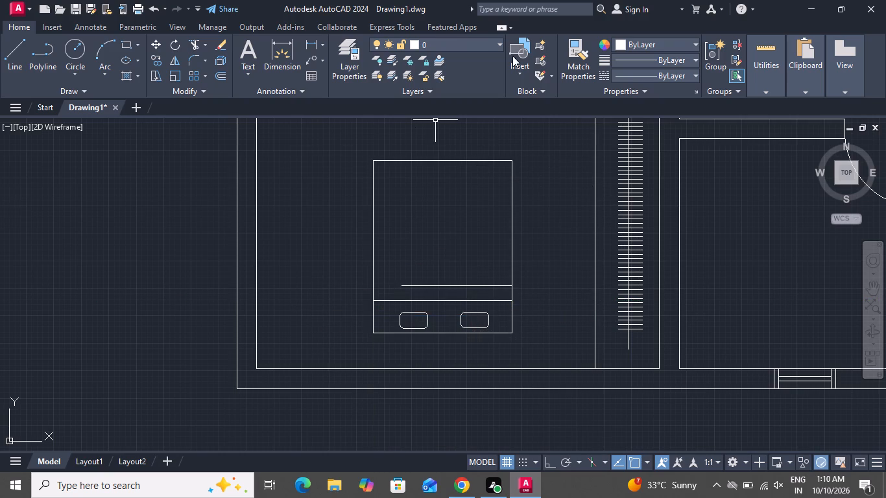
Draw a closed triangle with sides about 11" to 1' from the left end of the bed's upper horizontal line.
left_click(9, 49)
scroll(431, 274, "down", 1)
scroll(397, 277, "up", 2)
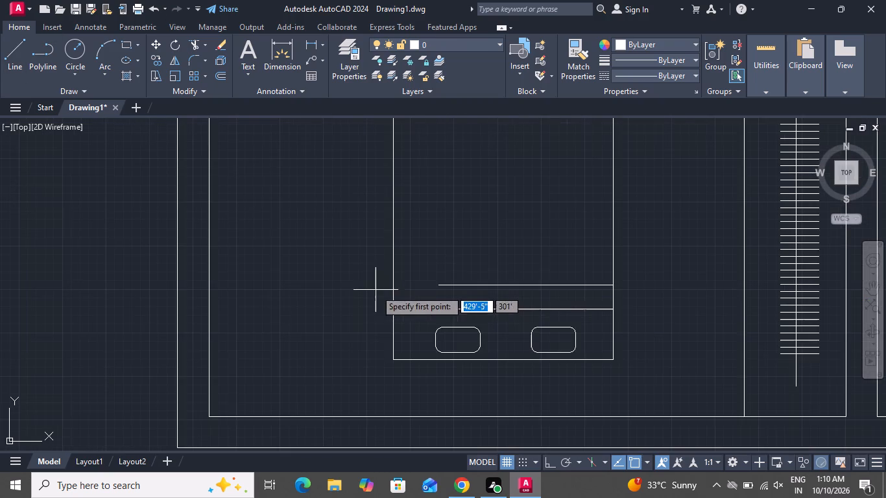
scroll(452, 296, "up", 2)
left_click(414, 273)
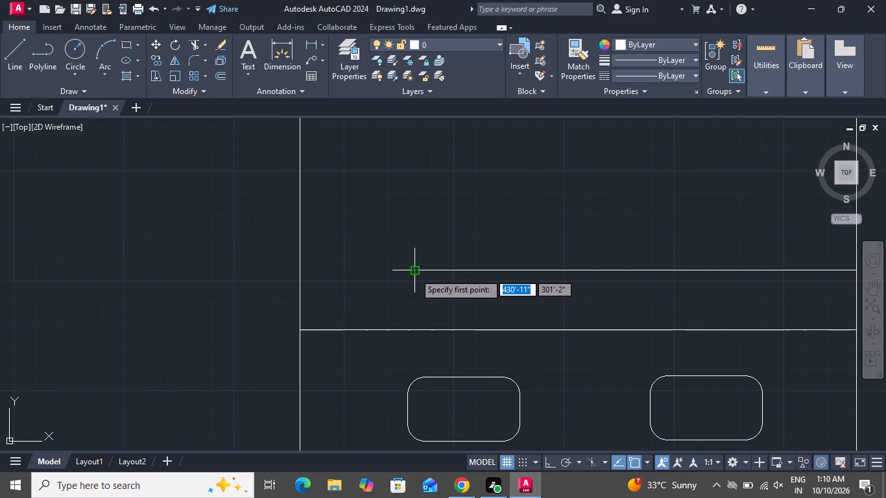
left_click(328, 207)
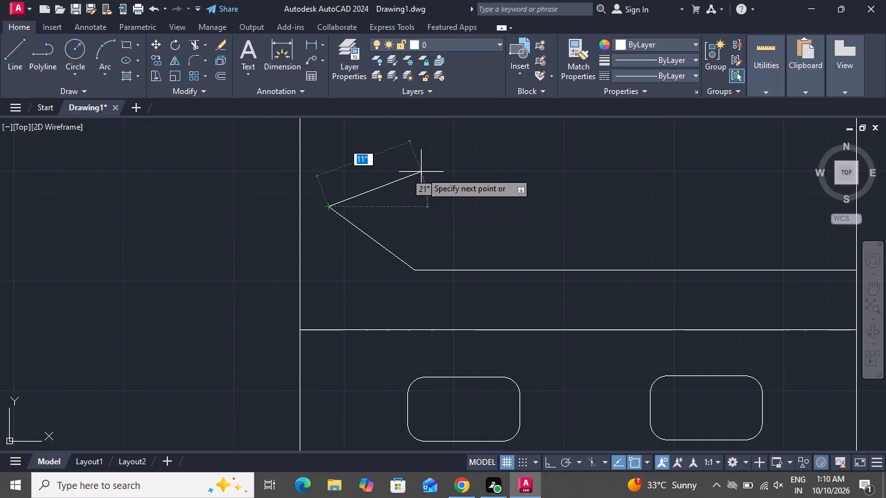
left_click(422, 172)
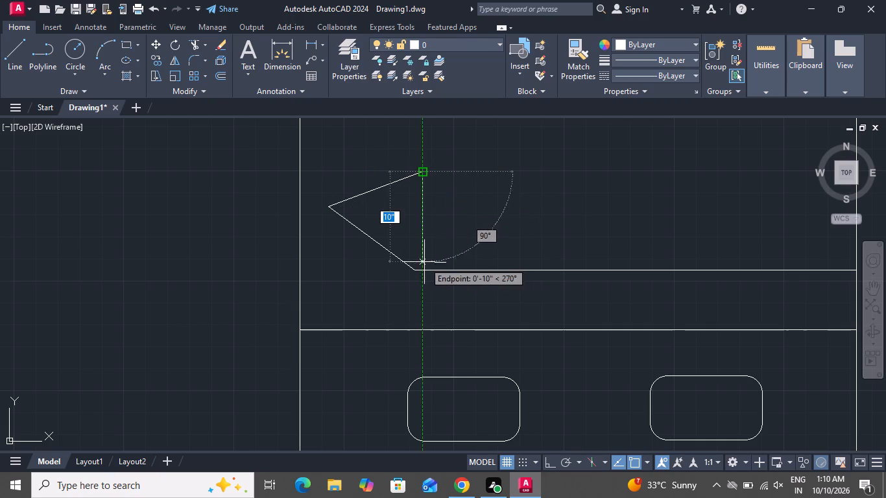
left_click(416, 267)
right_click(370, 291)
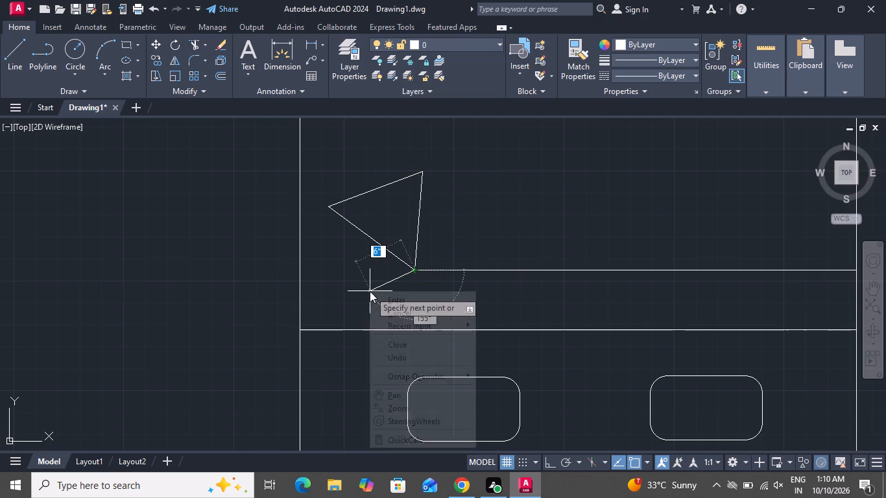
left_click(433, 313)
Move the whole bed about 1'-4" down from its bottom edge's midpoint onto the inner line of the bedroom's lower wall.
scroll(423, 313, "up", 1)
scroll(423, 313, "down", 2)
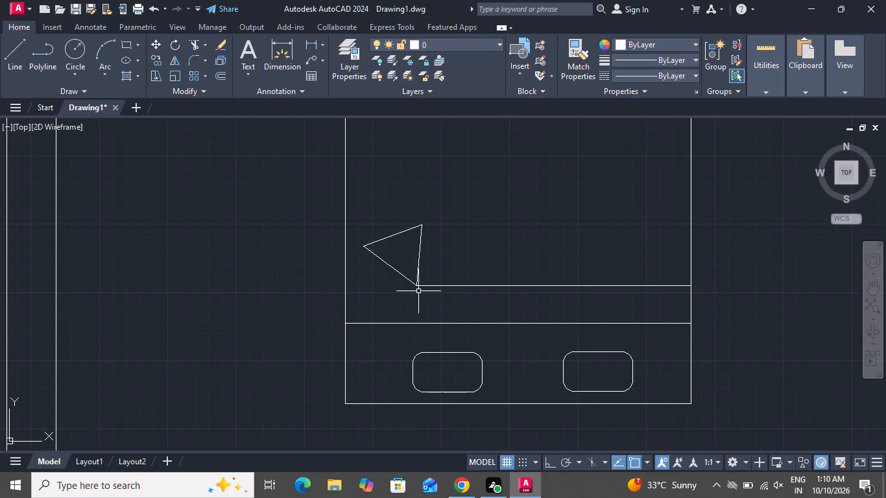
scroll(376, 357, "down", 1)
scroll(376, 357, "up", 1)
scroll(375, 357, "down", 3)
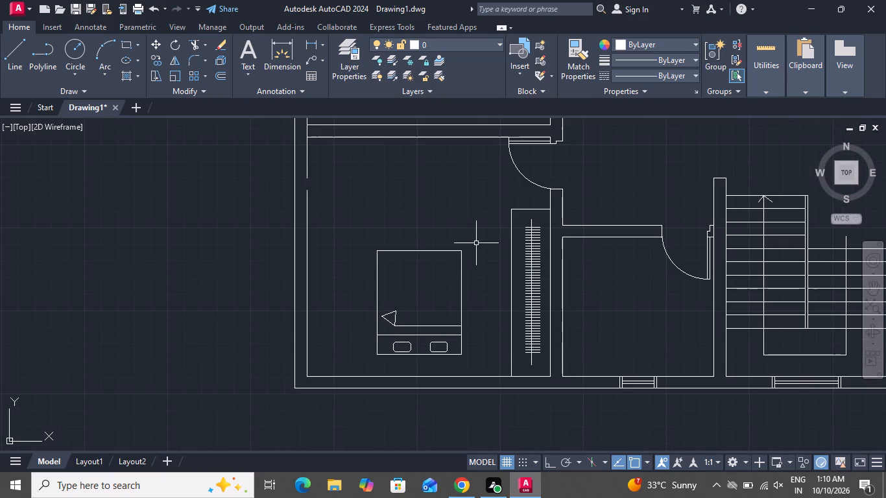
left_click(476, 243)
left_click(355, 362)
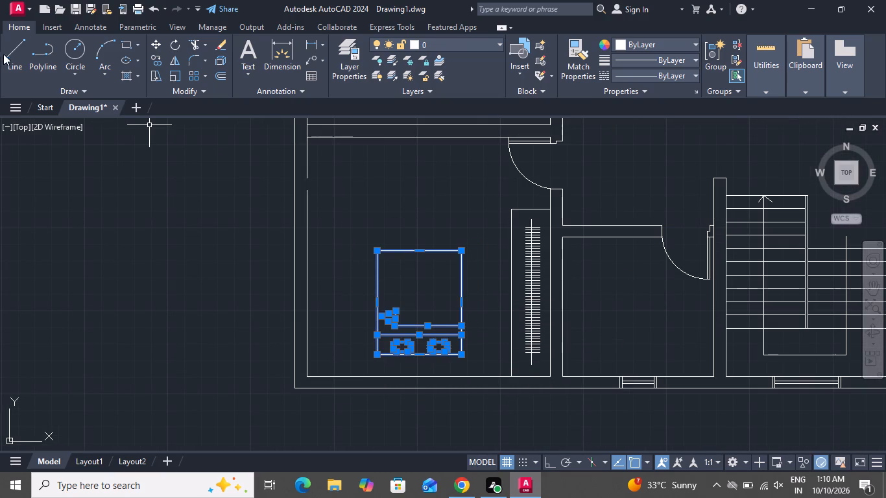
left_click(158, 46)
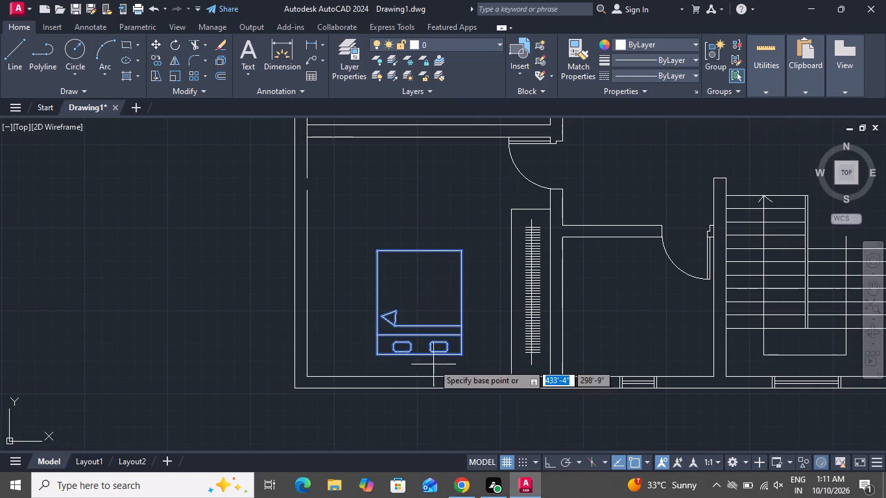
left_click(418, 355)
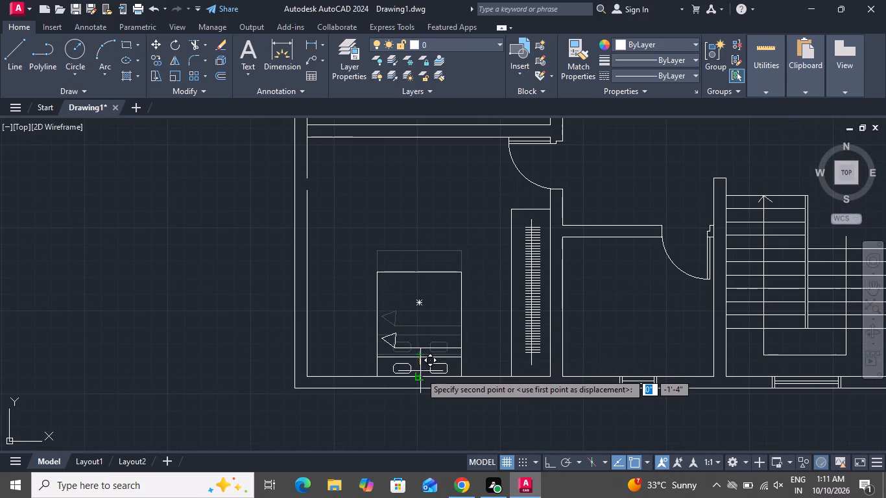
left_click(420, 373)
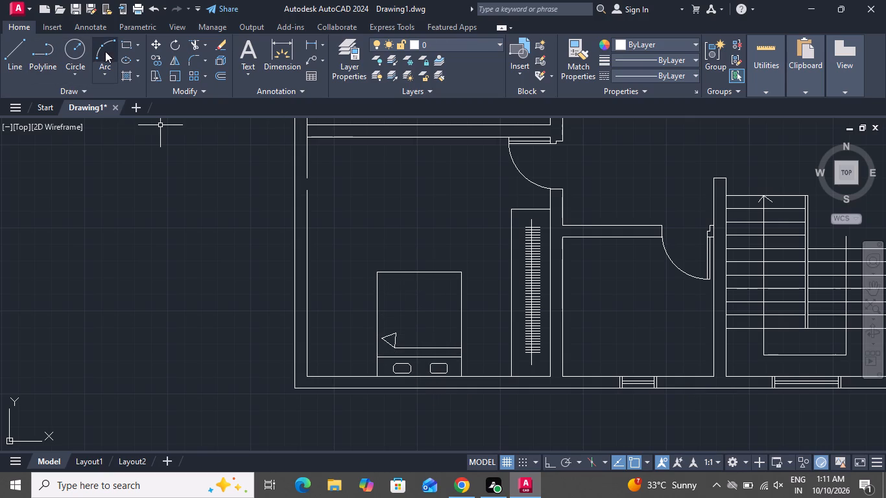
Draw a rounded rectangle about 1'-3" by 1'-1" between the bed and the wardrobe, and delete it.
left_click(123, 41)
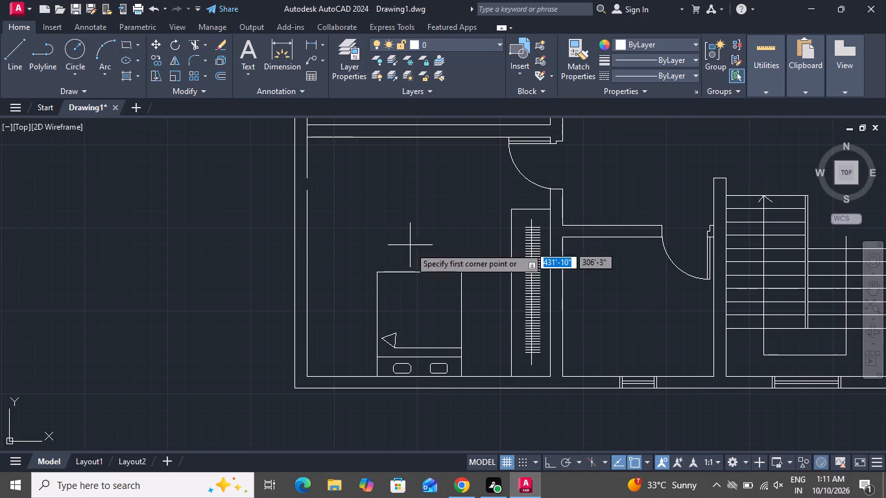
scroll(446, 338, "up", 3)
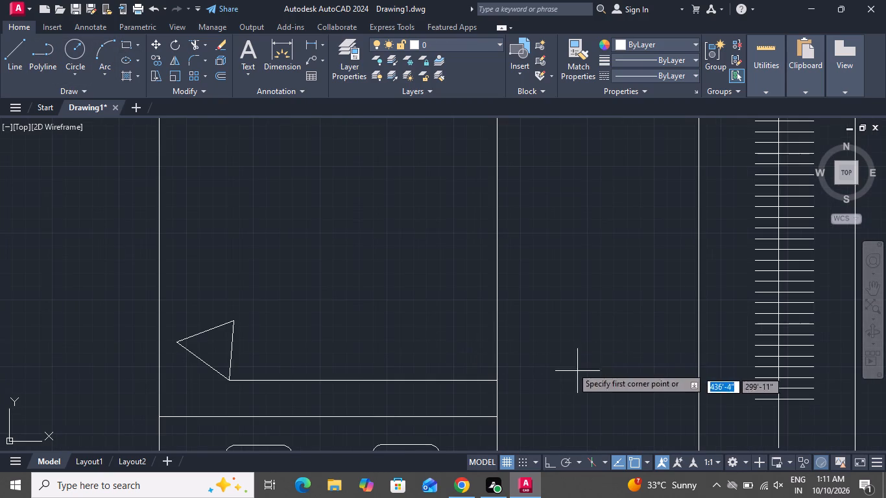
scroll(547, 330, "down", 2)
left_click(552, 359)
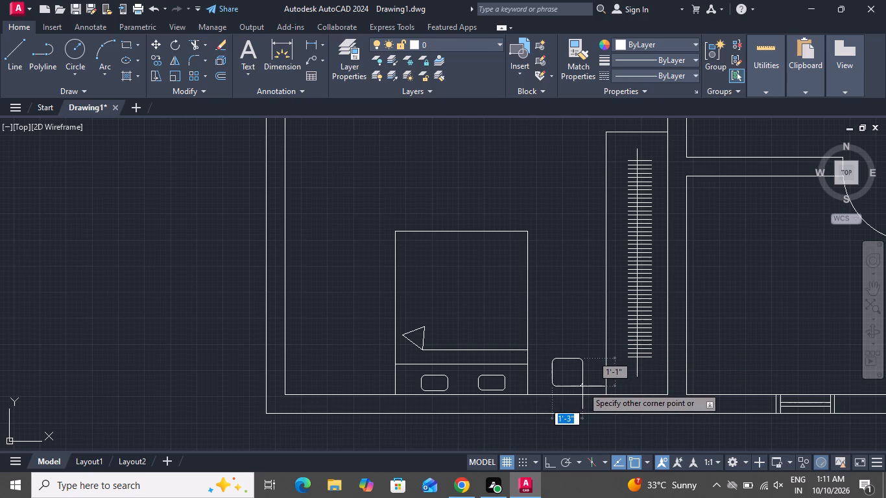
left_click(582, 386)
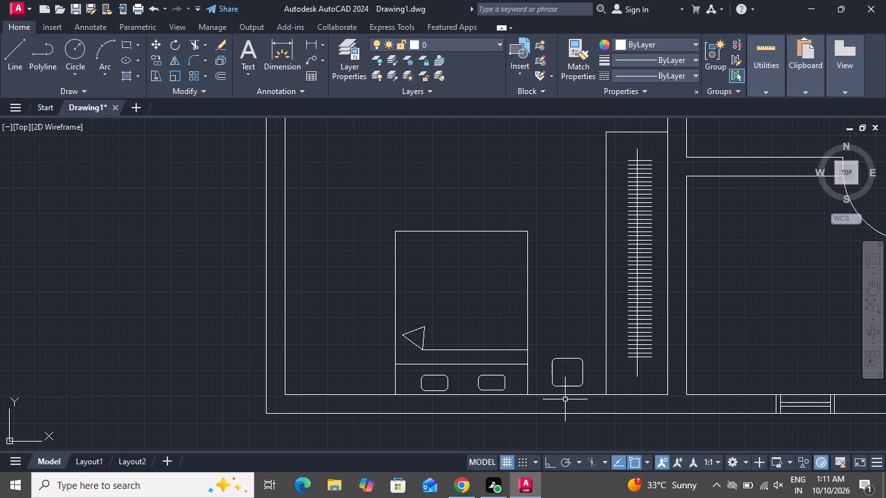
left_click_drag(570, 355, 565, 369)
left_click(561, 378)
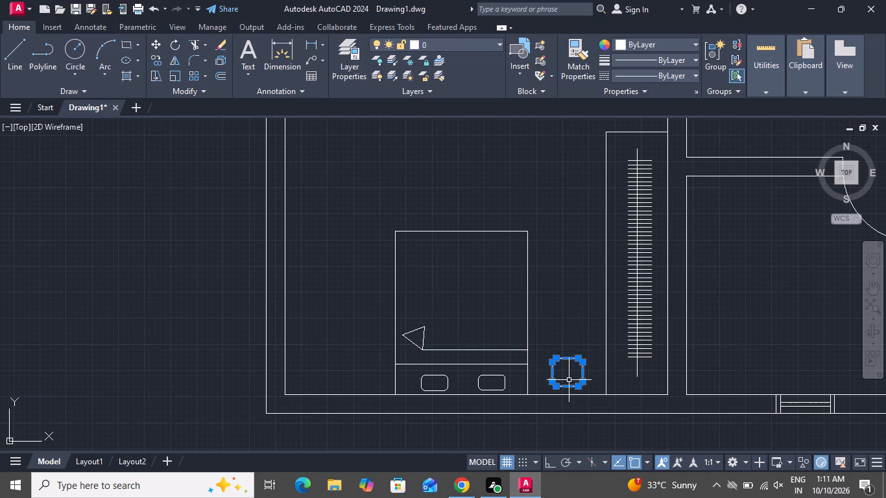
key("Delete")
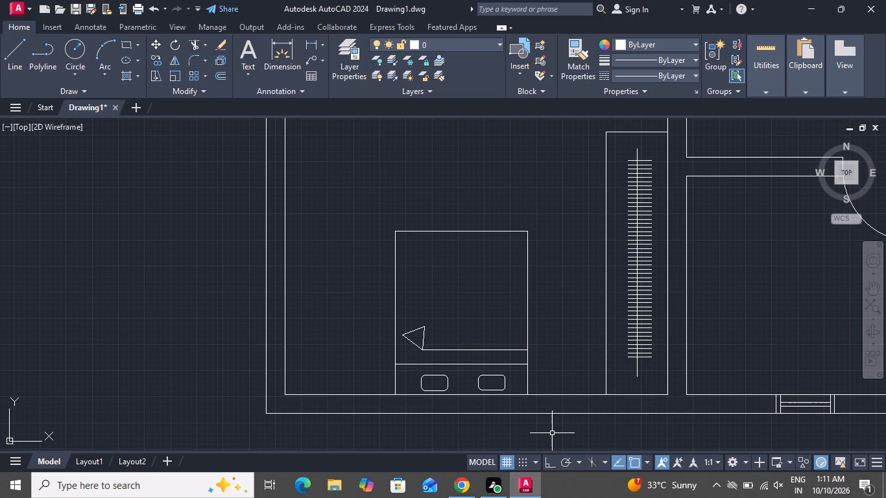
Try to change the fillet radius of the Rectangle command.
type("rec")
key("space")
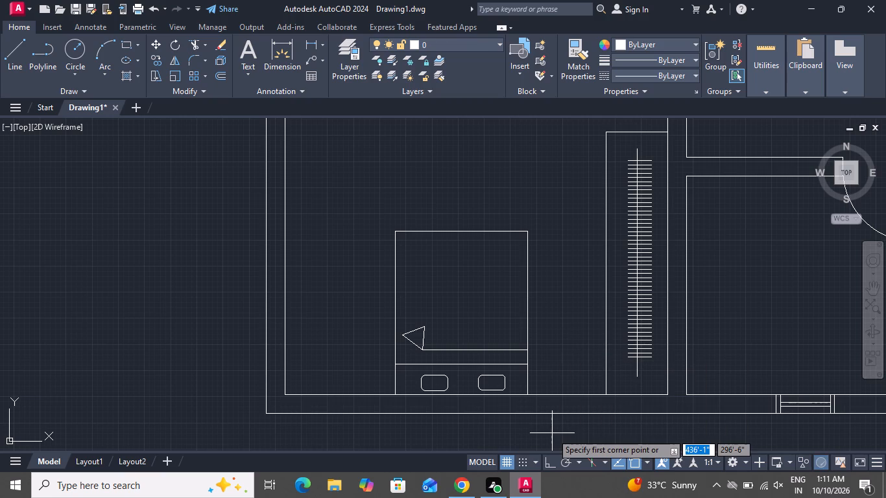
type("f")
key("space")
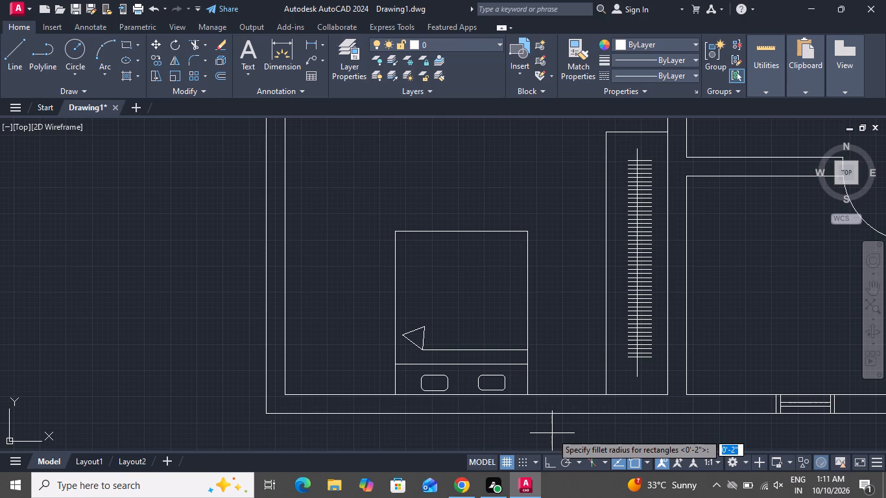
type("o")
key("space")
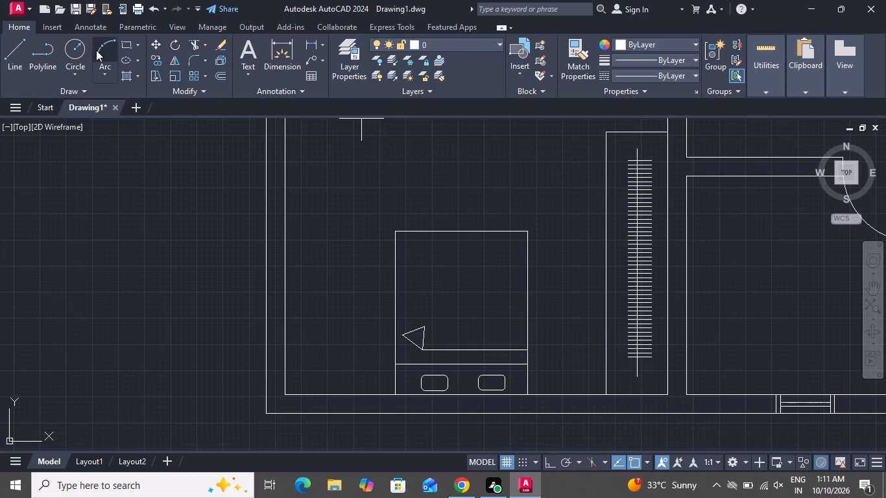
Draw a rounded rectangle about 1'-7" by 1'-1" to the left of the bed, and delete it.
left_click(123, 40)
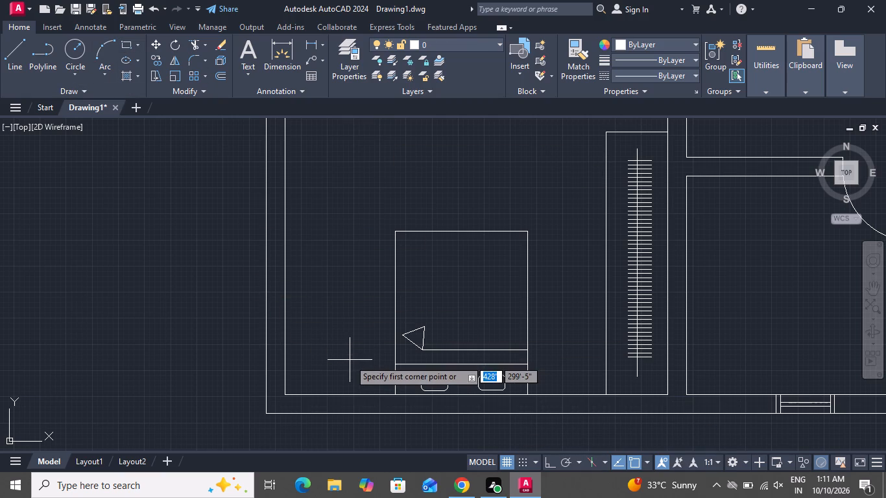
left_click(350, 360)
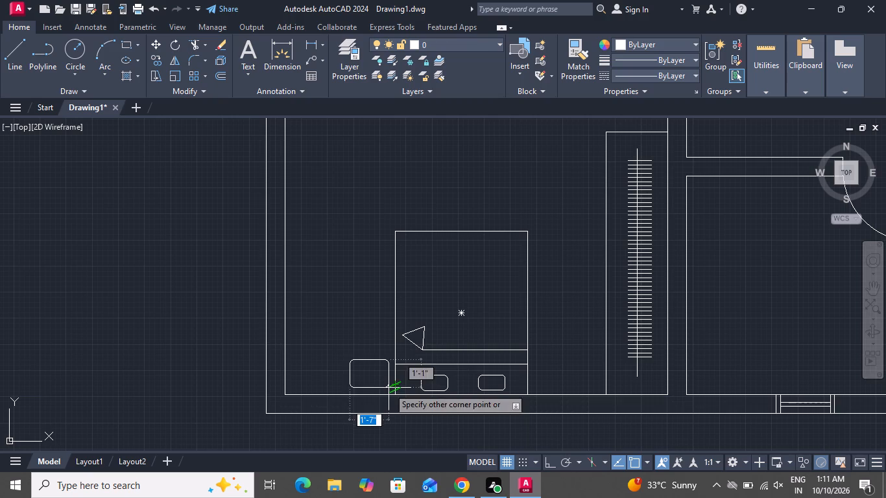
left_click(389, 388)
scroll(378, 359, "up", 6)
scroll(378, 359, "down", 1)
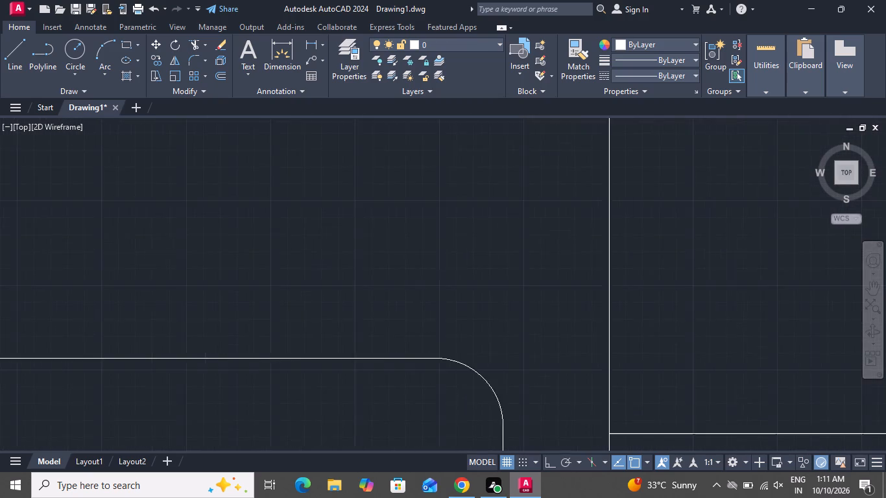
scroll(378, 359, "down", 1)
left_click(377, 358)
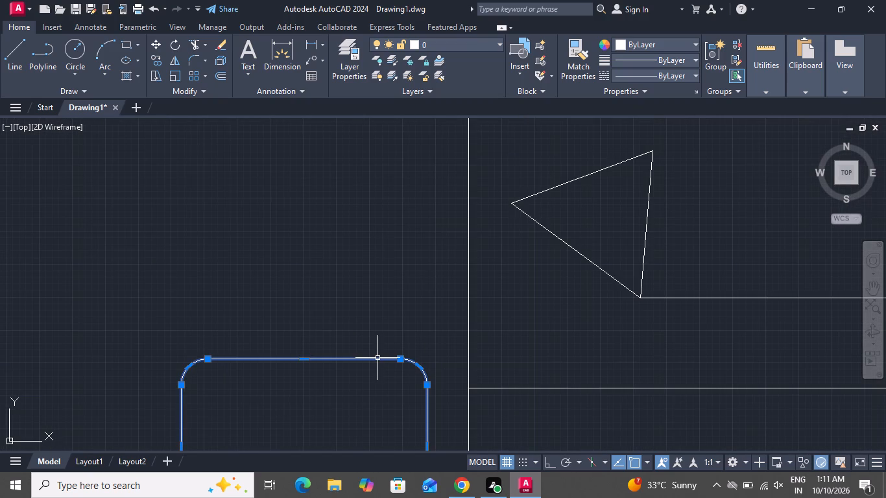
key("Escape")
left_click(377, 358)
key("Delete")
Set the Rectangle command's fillet radius to about 9" by picking two points in the empty area beside the bed.
type("rec")
key("space")
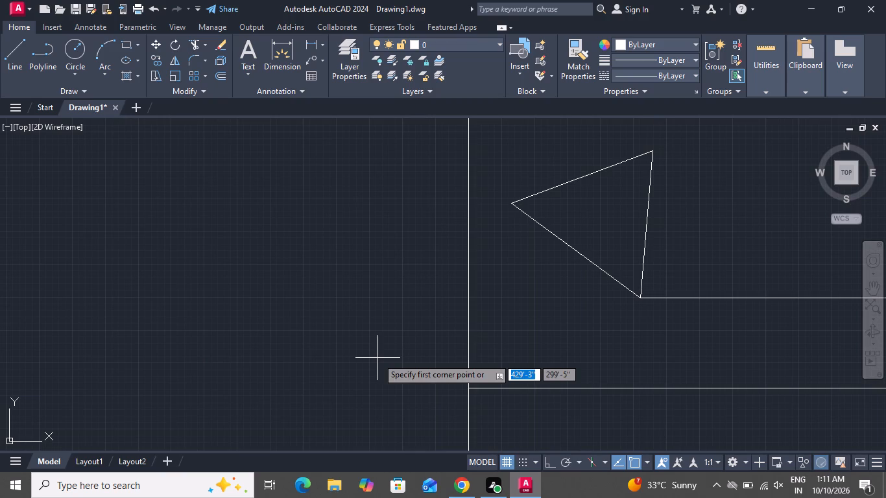
type("f")
key("space")
key("o")
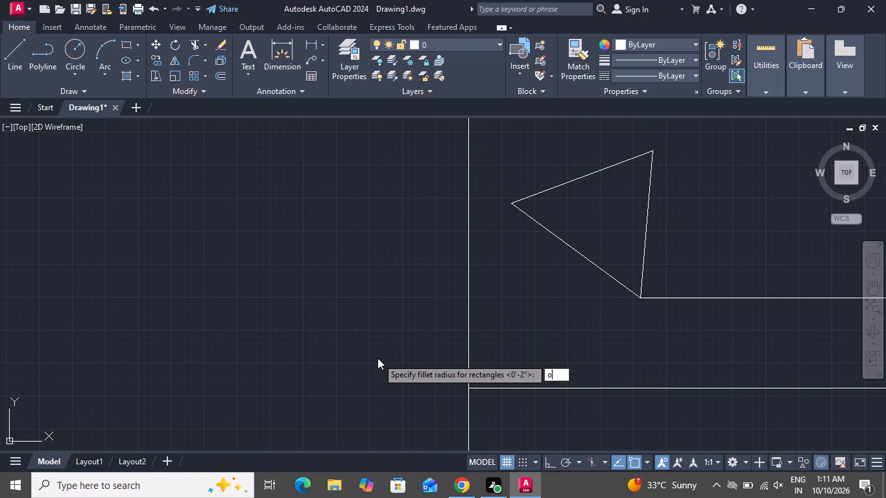
key("space")
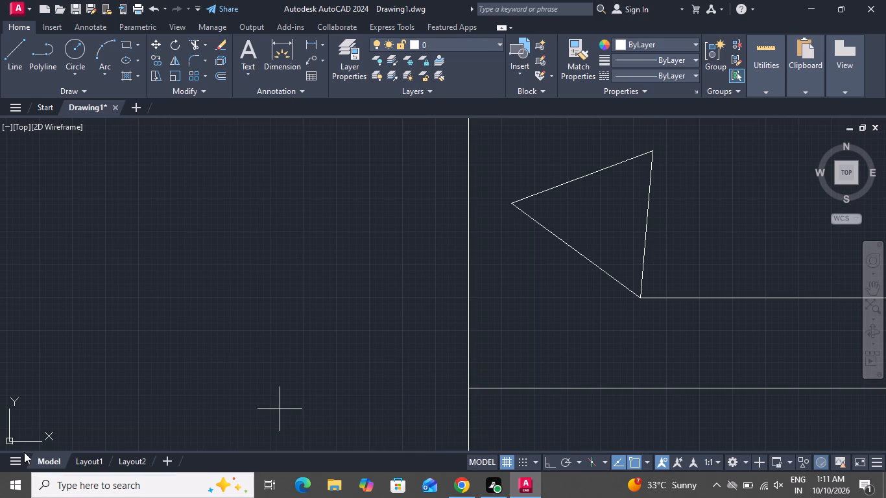
left_click_drag(234, 222, 241, 226)
left_click(323, 298)
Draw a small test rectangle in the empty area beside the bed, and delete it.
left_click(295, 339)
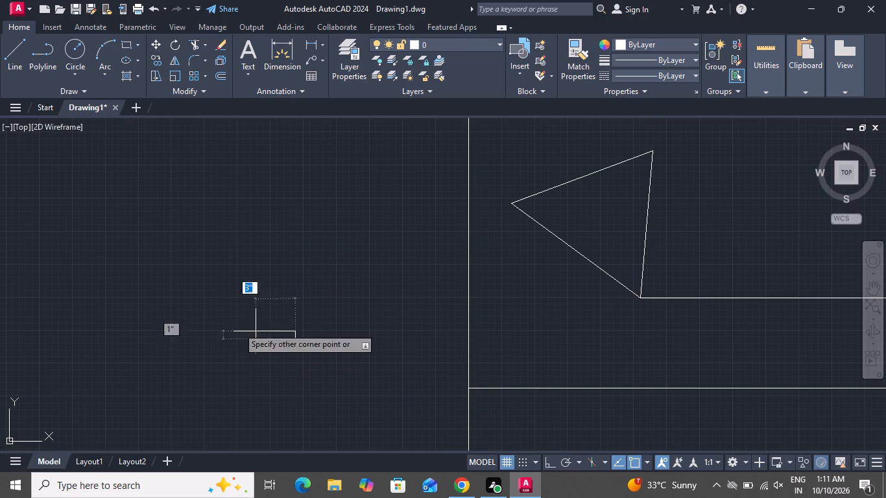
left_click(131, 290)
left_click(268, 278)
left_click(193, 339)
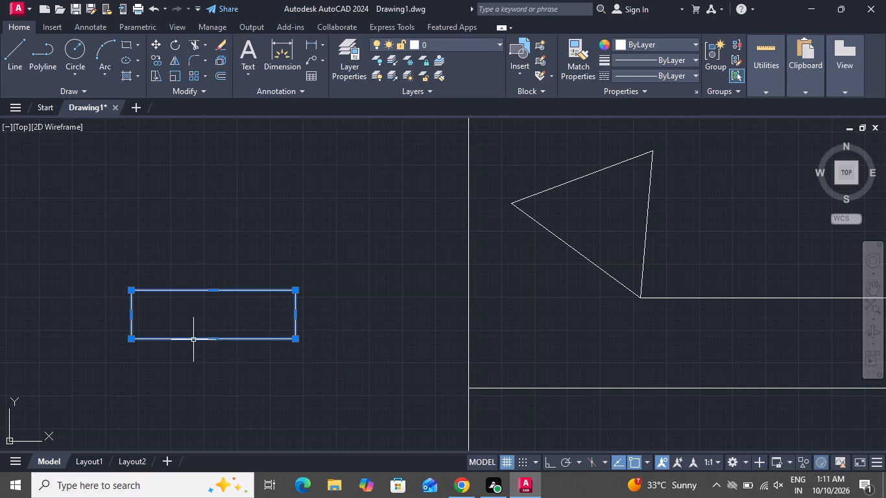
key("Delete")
Draw a rectangular bedside table about 1'-2" by 1'-1" between the bed's left edge and the inner line of the lower wall.
scroll(10, 251, "down", 1)
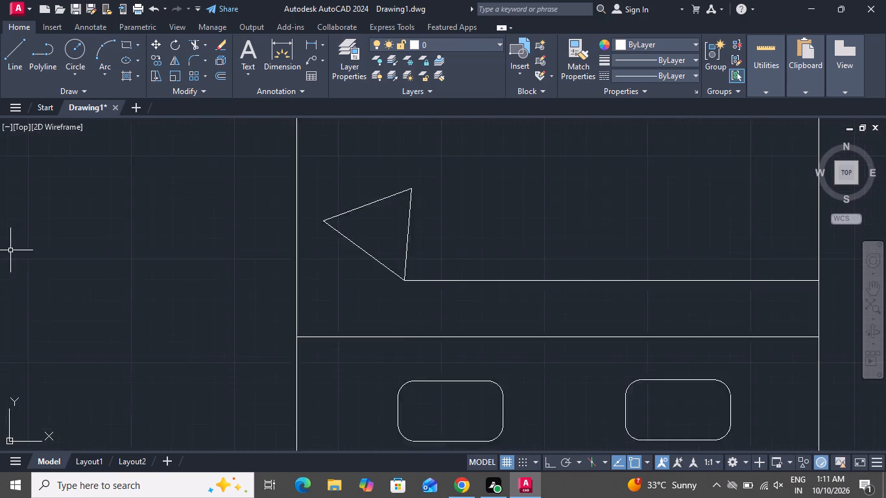
scroll(12, 250, "down", 1)
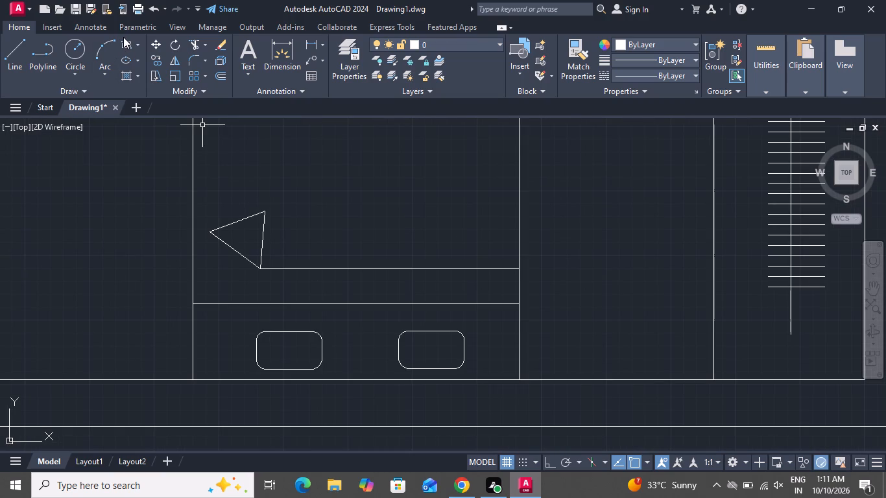
left_click(125, 41)
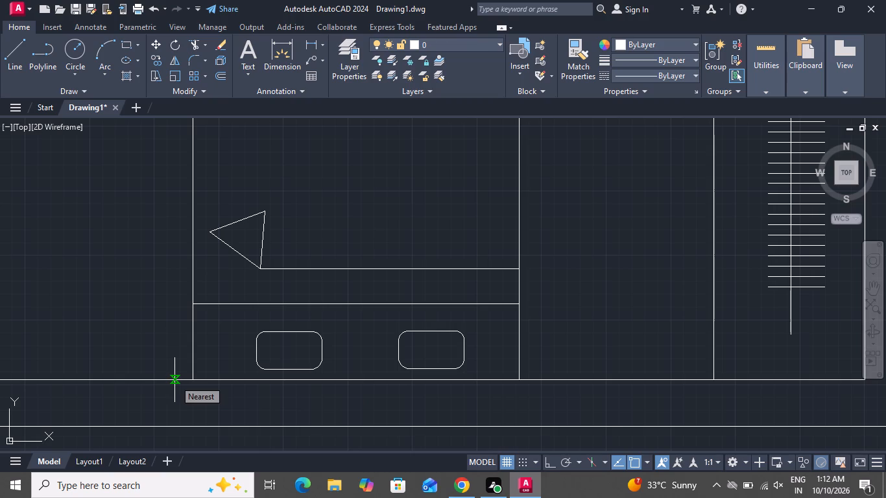
scroll(496, 361, "down", 2)
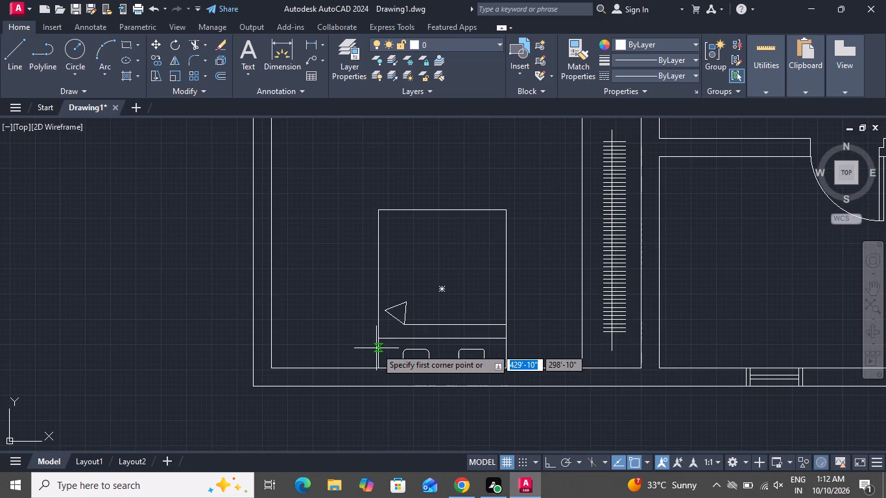
scroll(376, 348, "up", 2)
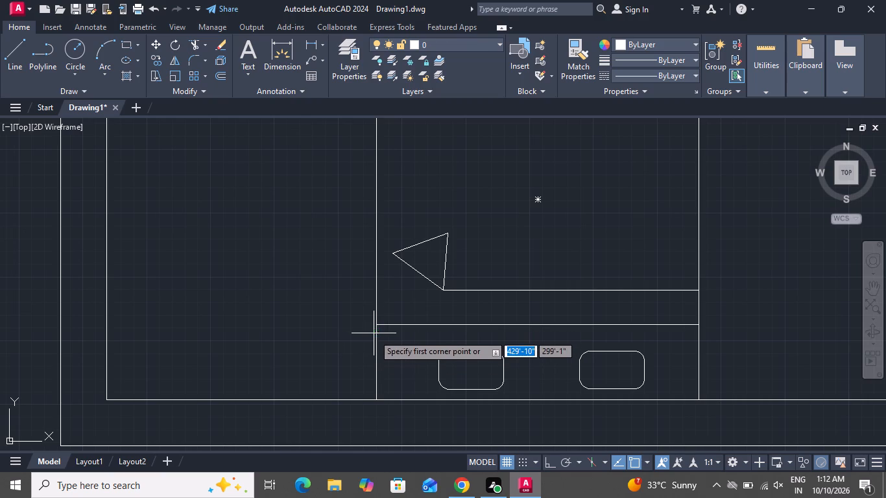
left_click(374, 335)
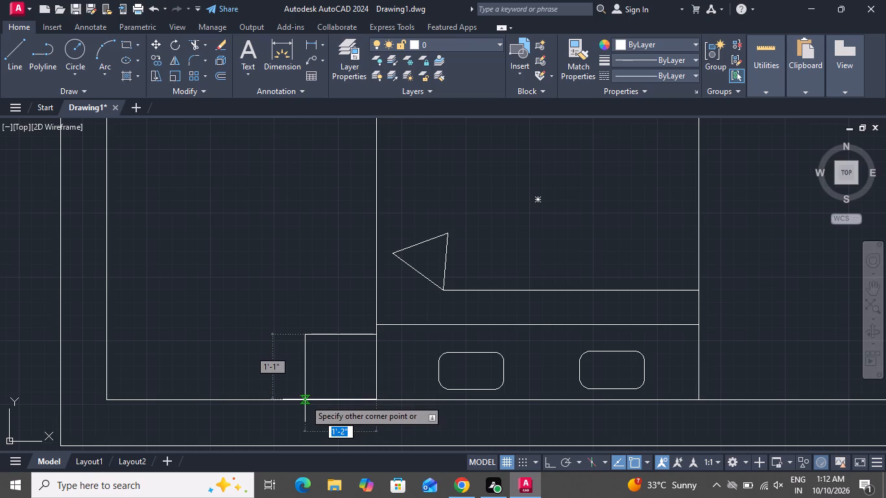
left_click(305, 401)
Draw a second bedside table about 1'-1" high from the bed's right edge down to the inner line of the lower wall.
scroll(202, 340, "down", 2)
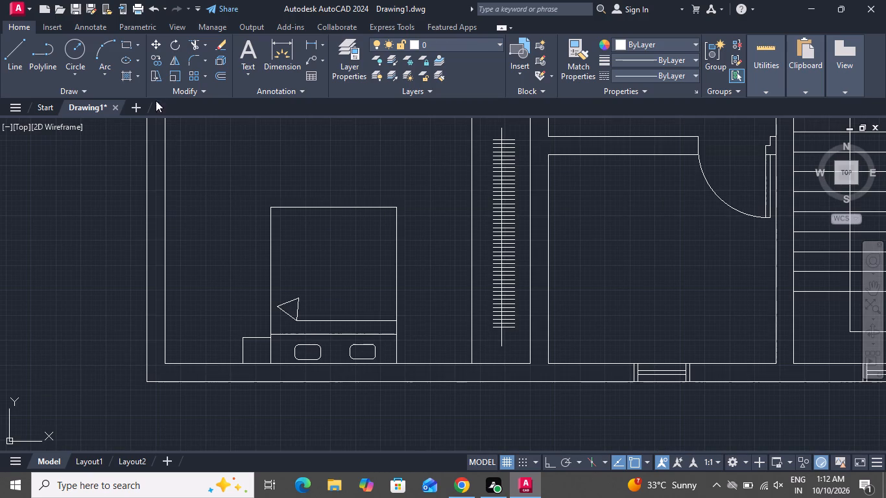
left_click(123, 42)
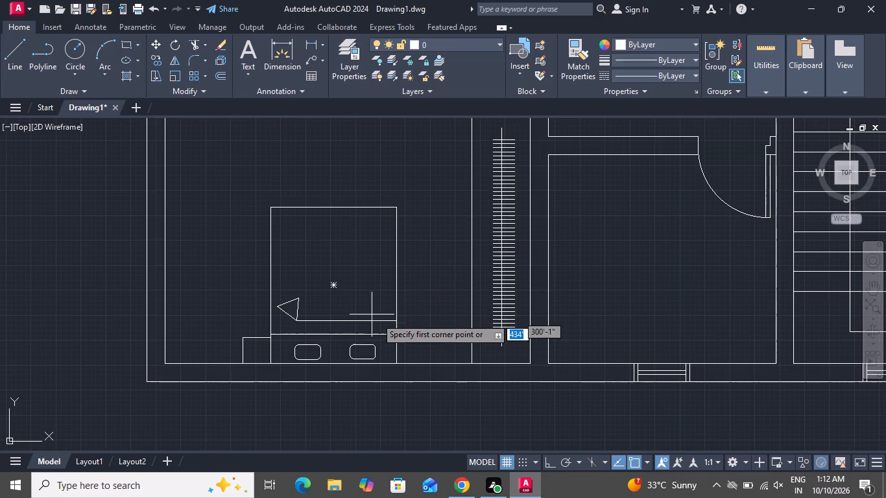
scroll(396, 335, "up", 1)
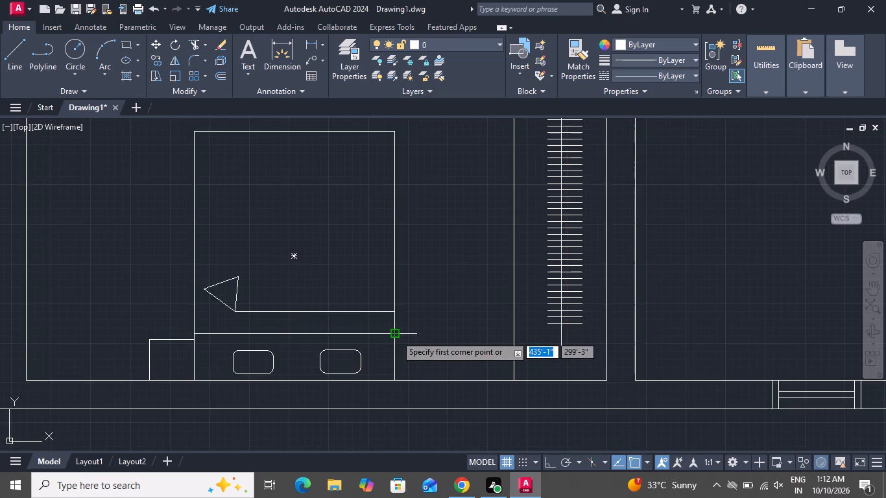
scroll(396, 335, "up", 1)
left_click(392, 342)
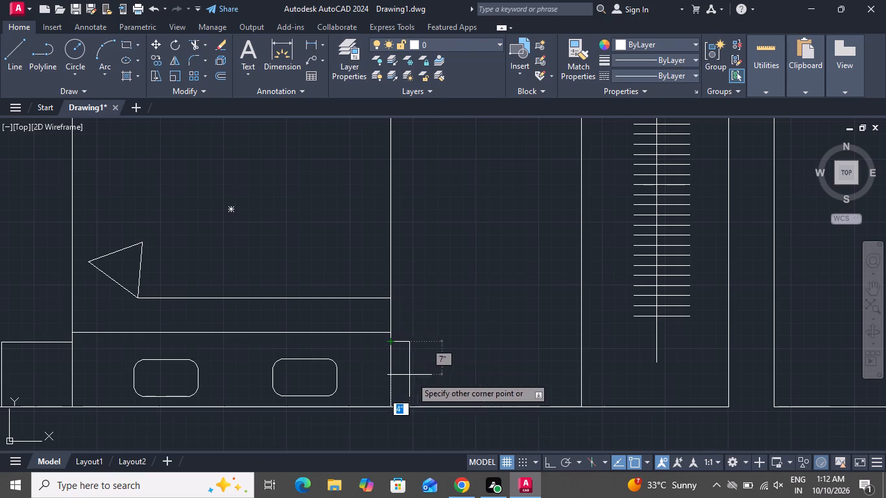
scroll(464, 402, "down", 1)
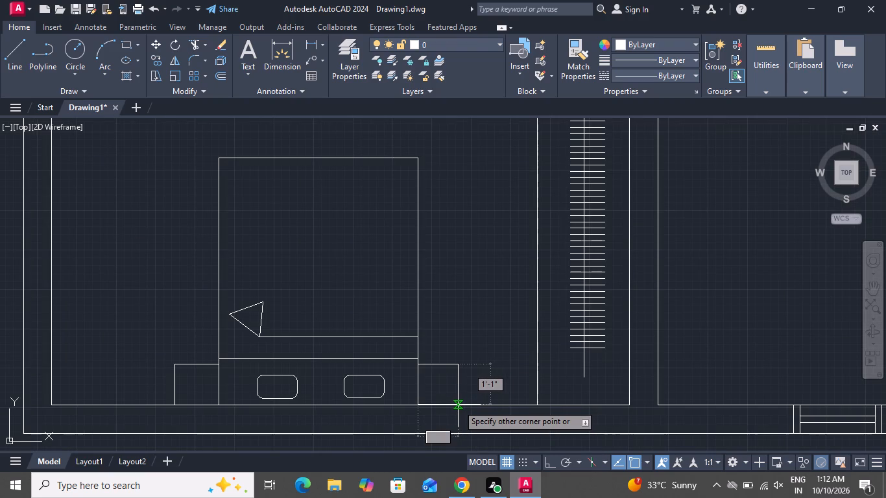
left_click(458, 405)
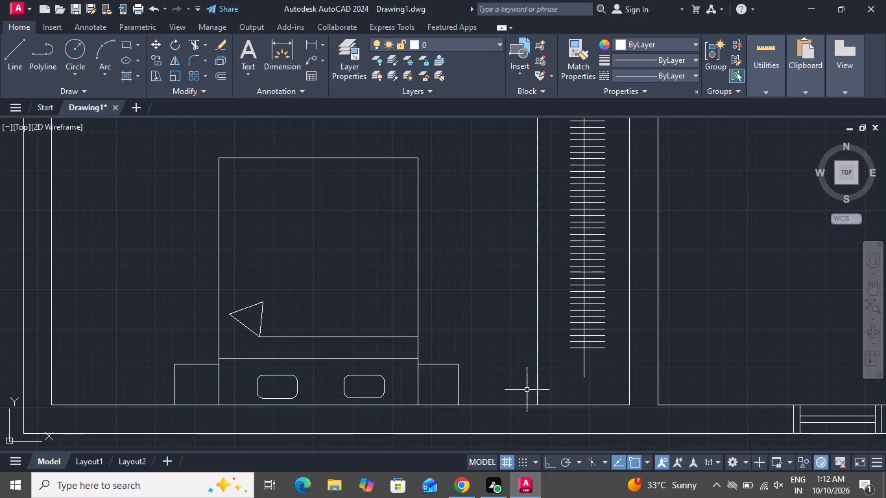
Draw a vertical line closing the gap in the inner line of the bedroom's left exterior wall.
scroll(350, 298, "down", 2)
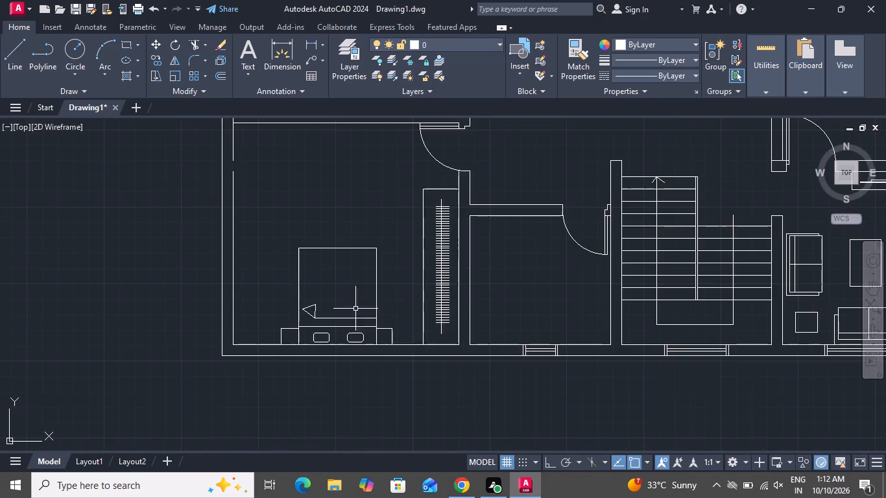
scroll(361, 302, "down", 1)
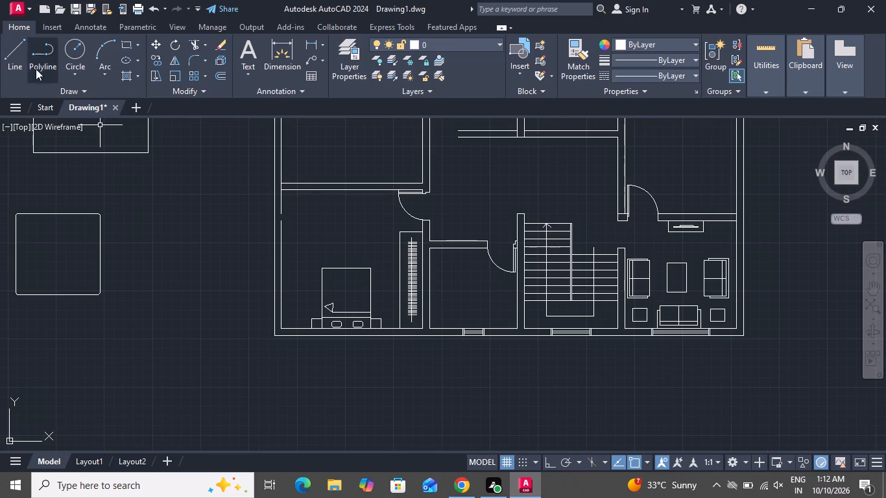
left_click(14, 47)
scroll(247, 195, "up", 4)
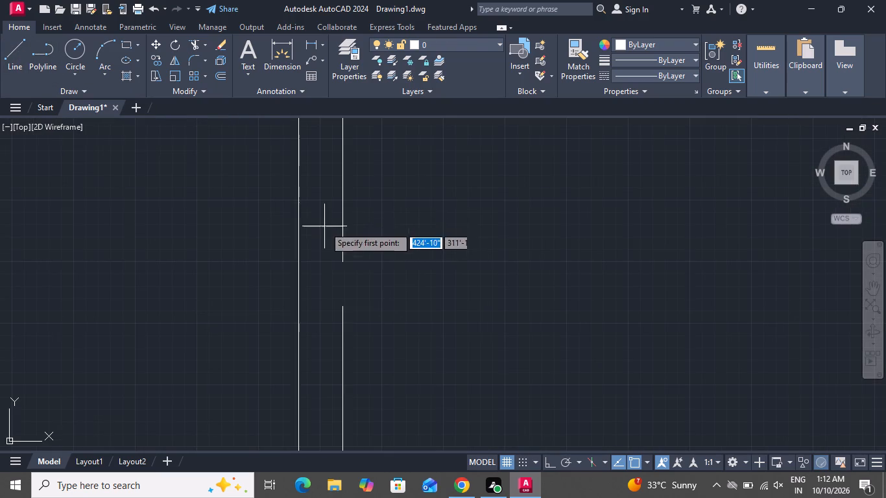
left_click(343, 263)
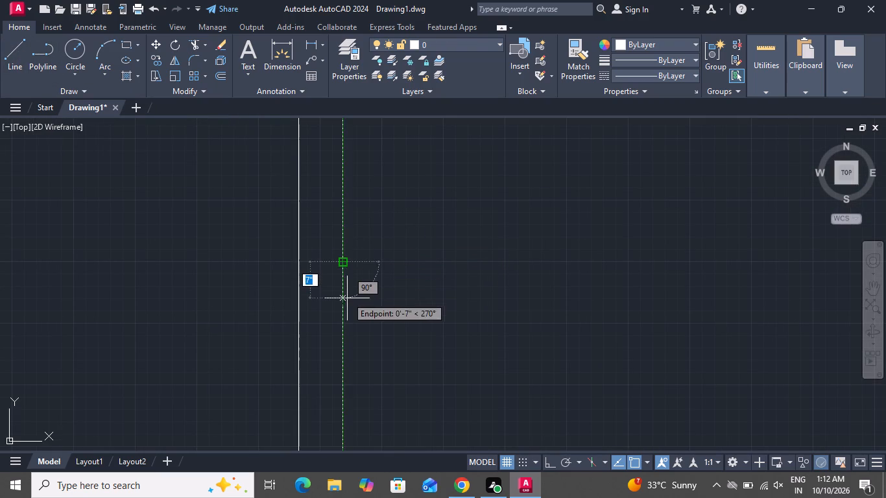
left_click(344, 303)
right_click(347, 303)
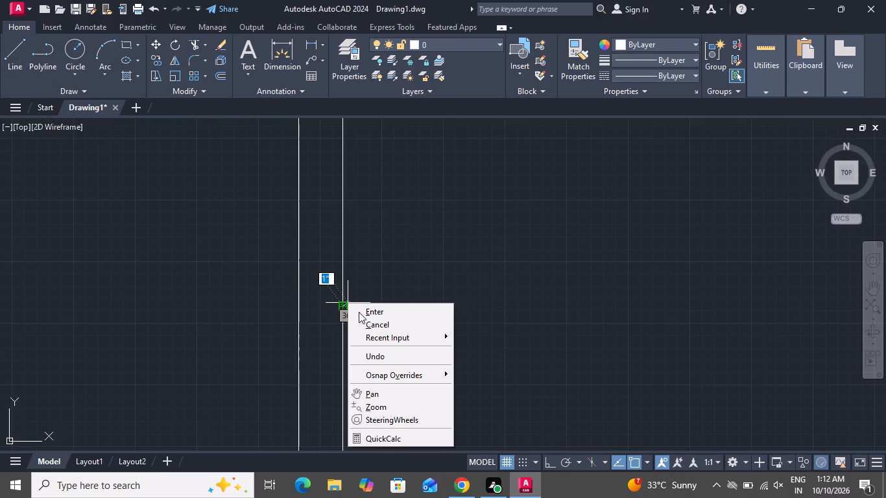
left_click(359, 314)
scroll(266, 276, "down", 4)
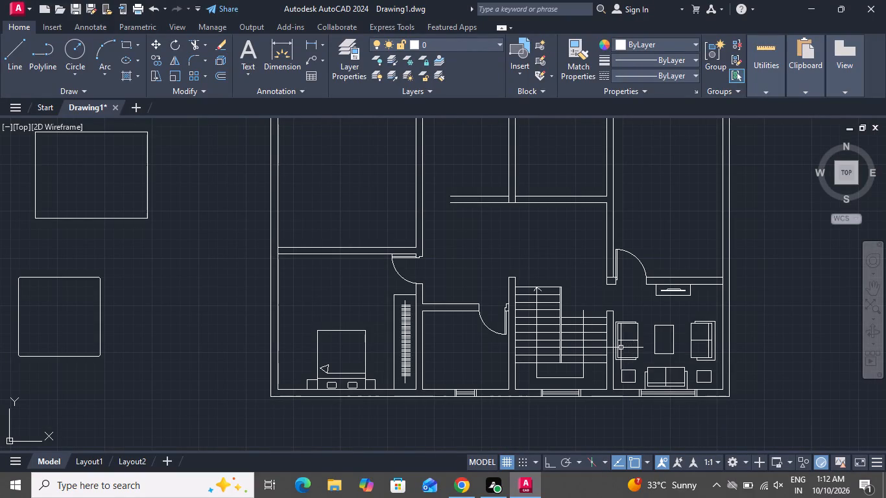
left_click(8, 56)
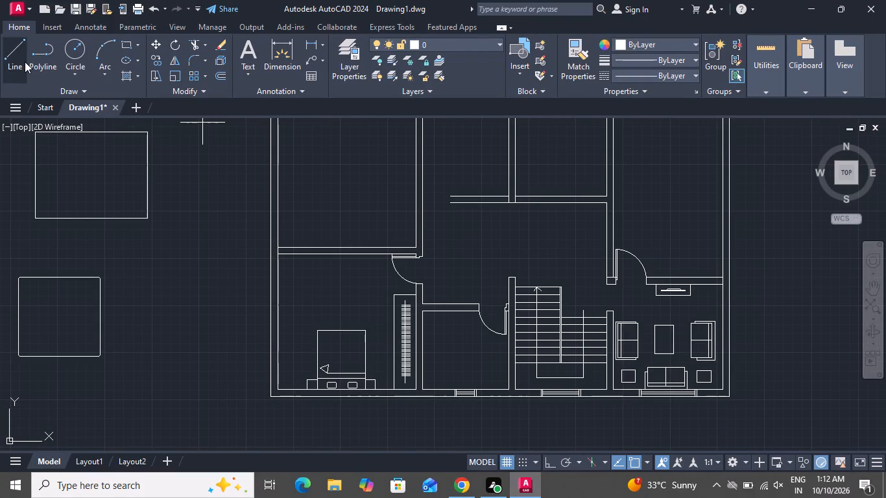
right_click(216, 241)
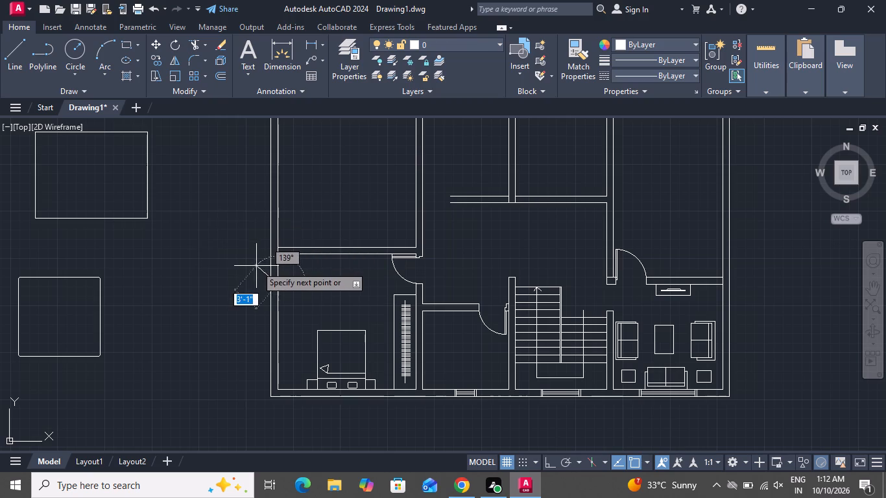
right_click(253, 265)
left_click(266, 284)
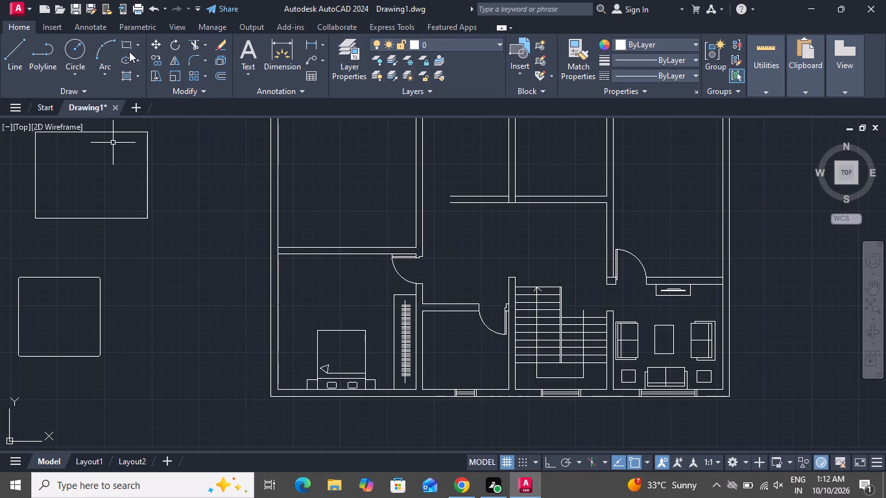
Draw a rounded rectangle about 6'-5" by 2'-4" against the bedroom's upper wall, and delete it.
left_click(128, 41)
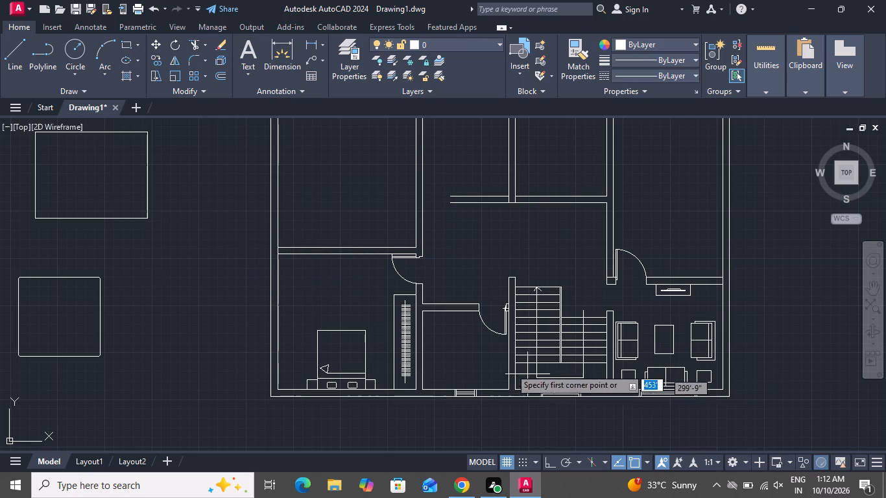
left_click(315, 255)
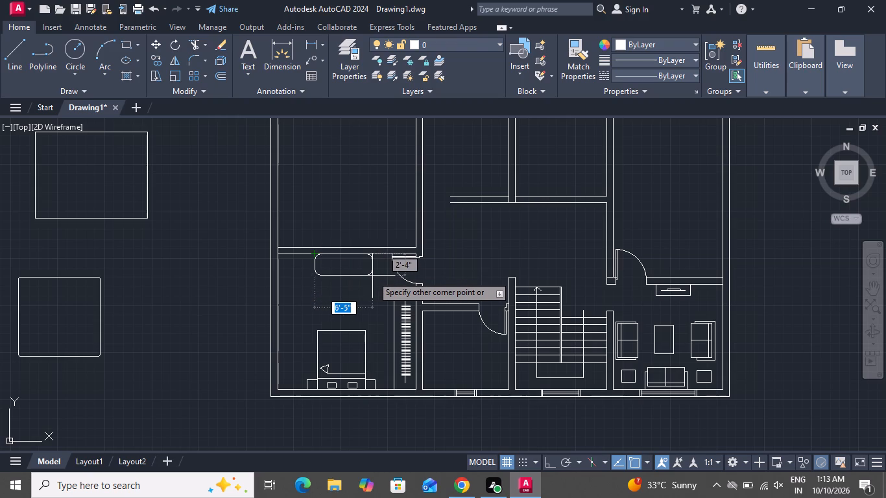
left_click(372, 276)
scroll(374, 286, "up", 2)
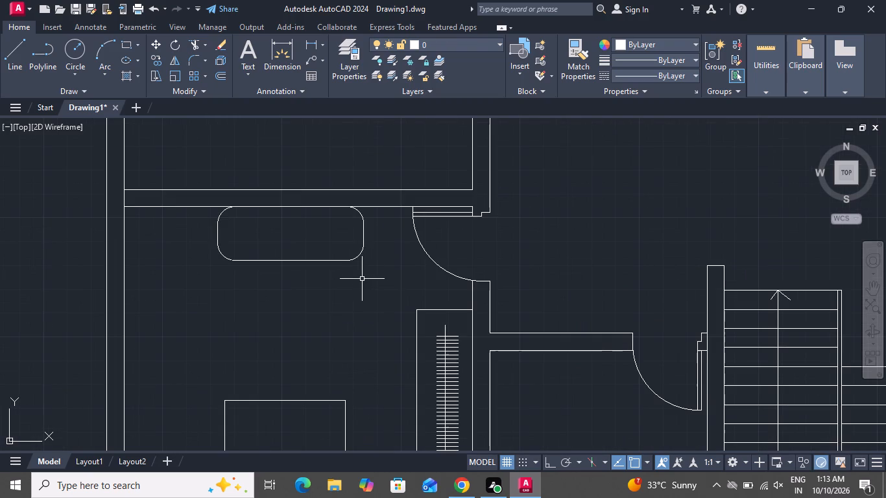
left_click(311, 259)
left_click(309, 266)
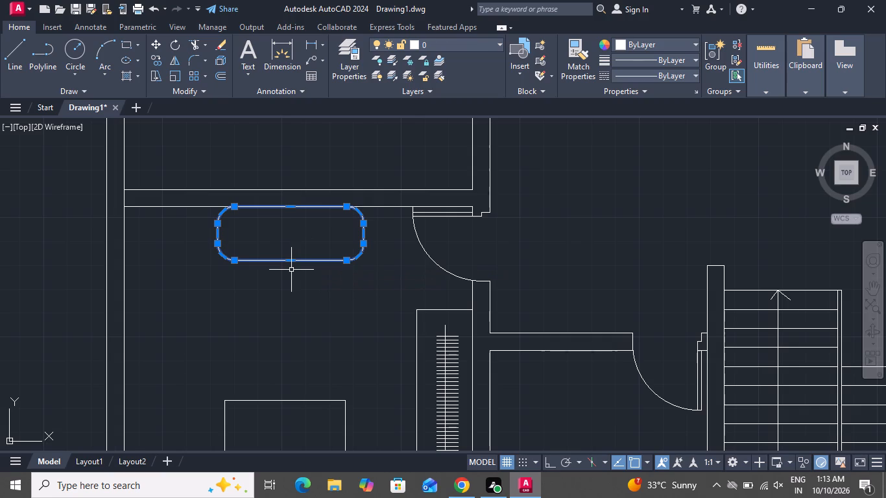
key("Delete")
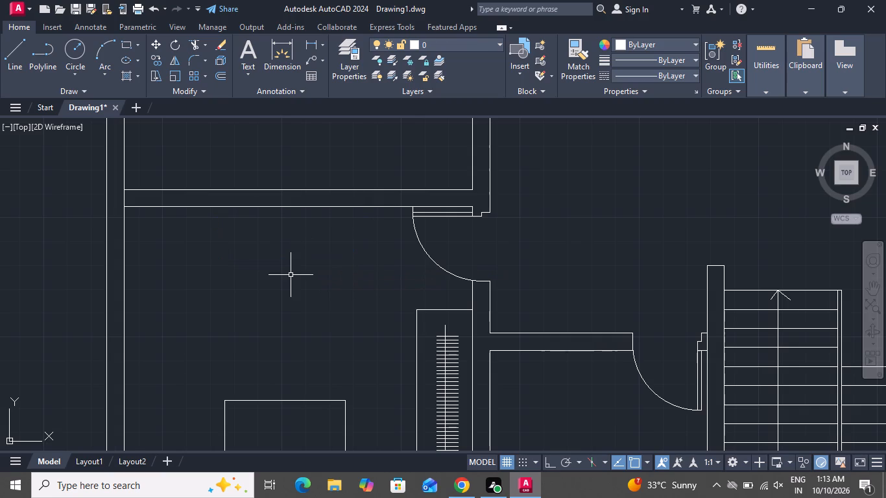
Enlarge the Rectangle command's fillet radius by picking two points above the bed, and cancel the rectangle started there.
type("rec f o")
key("space")
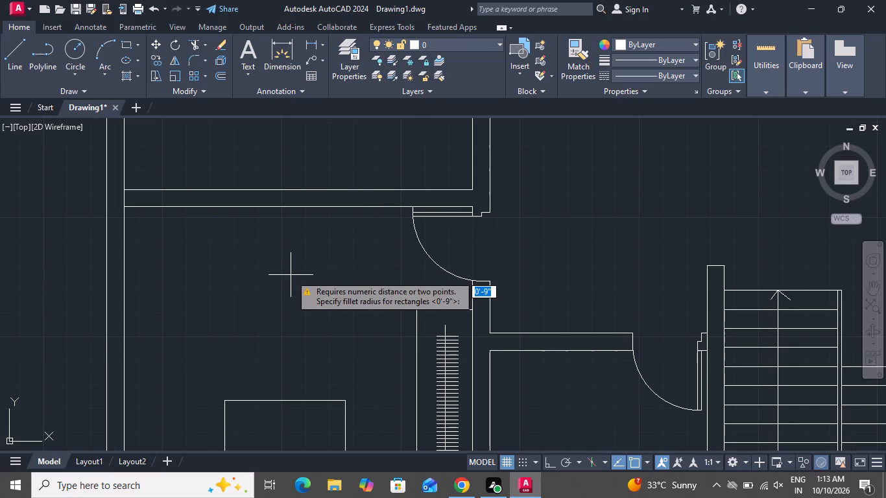
left_click_drag(289, 287, 301, 295)
left_click(370, 338)
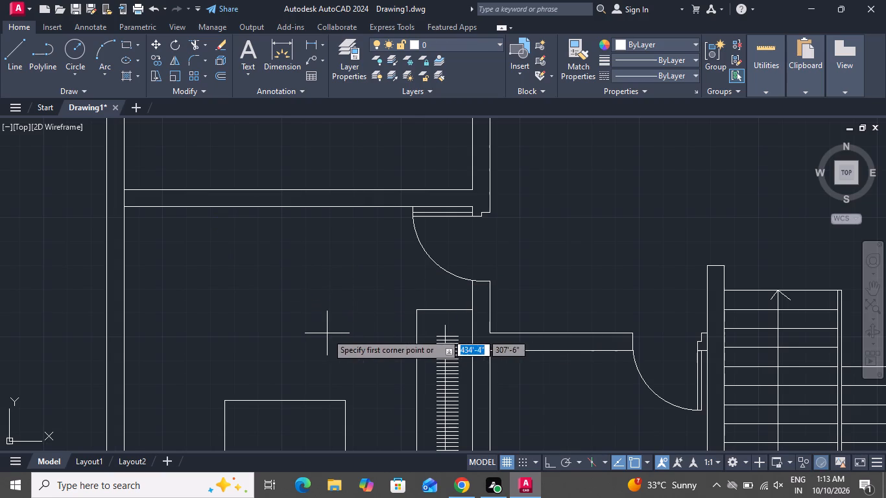
left_click(327, 333)
right_click(215, 290)
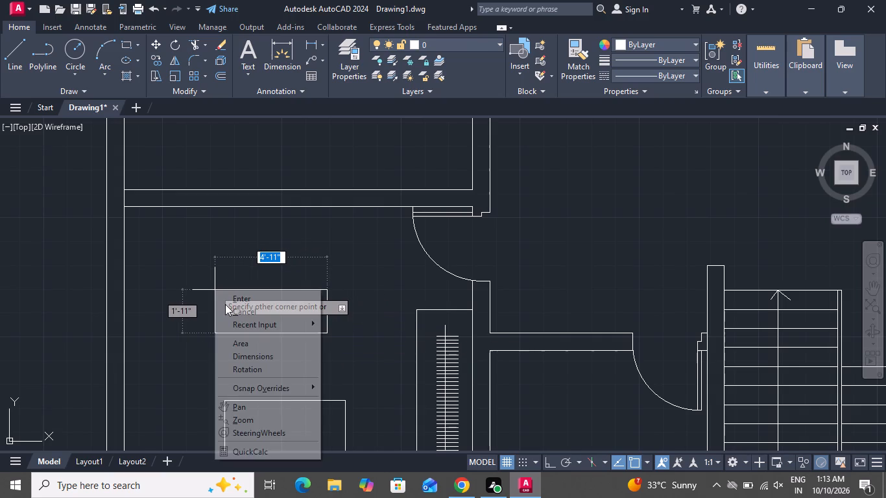
left_click(225, 304)
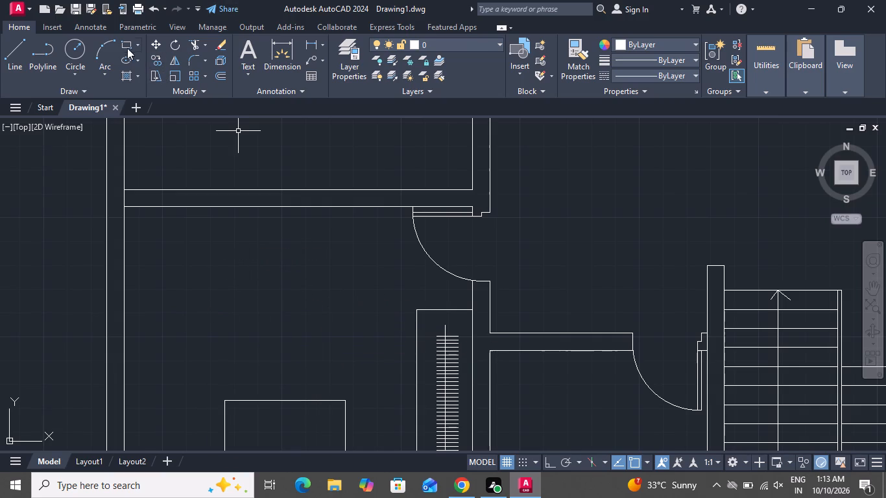
Draw a TV cabinet rectangle about 4'-8" by 1'-5" against the lower-left bedroom's upper wall.
left_click(126, 47)
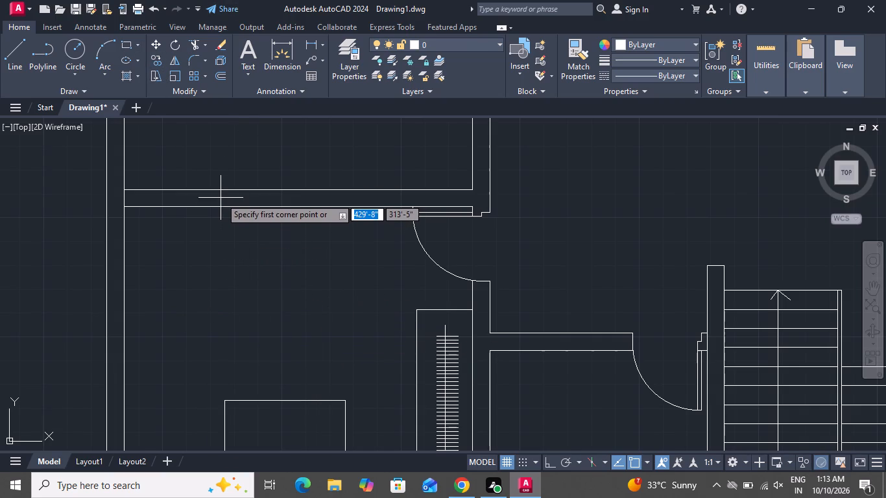
left_click(242, 206)
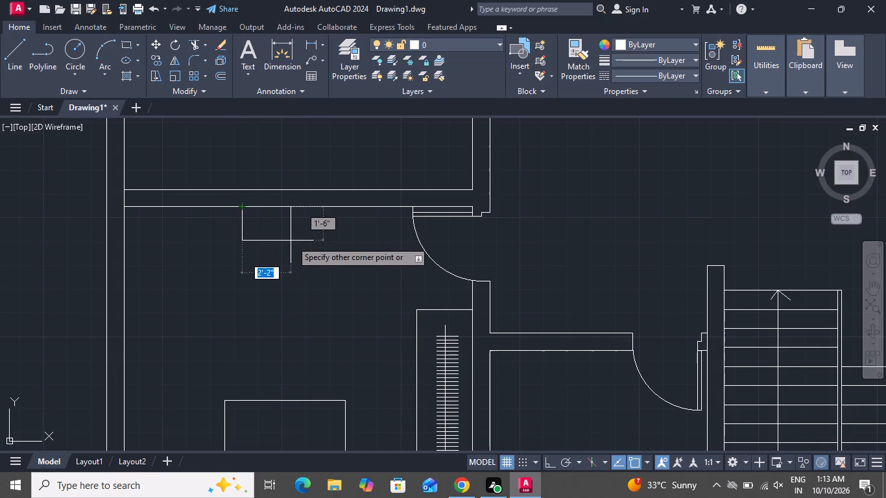
left_click(346, 237)
Draw a thin rectangle about 2'-10" by 2" inside the cabinet as the TV screen.
scroll(315, 207, "up", 1)
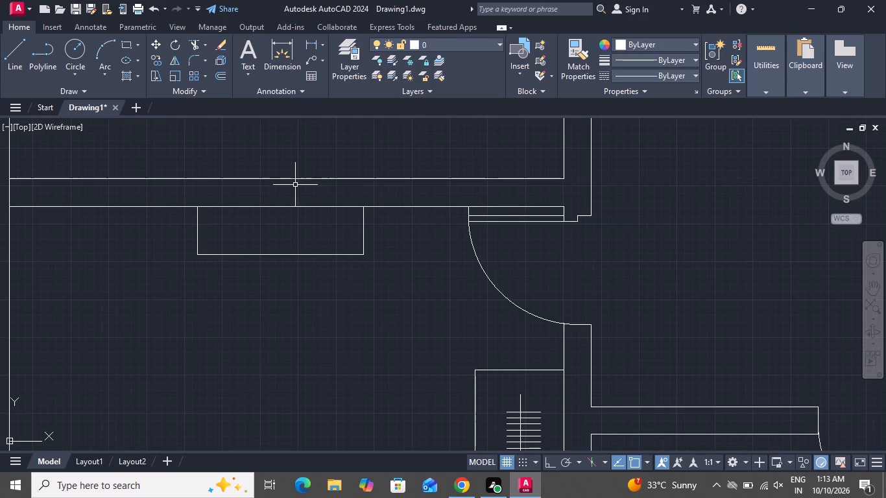
left_click(122, 43)
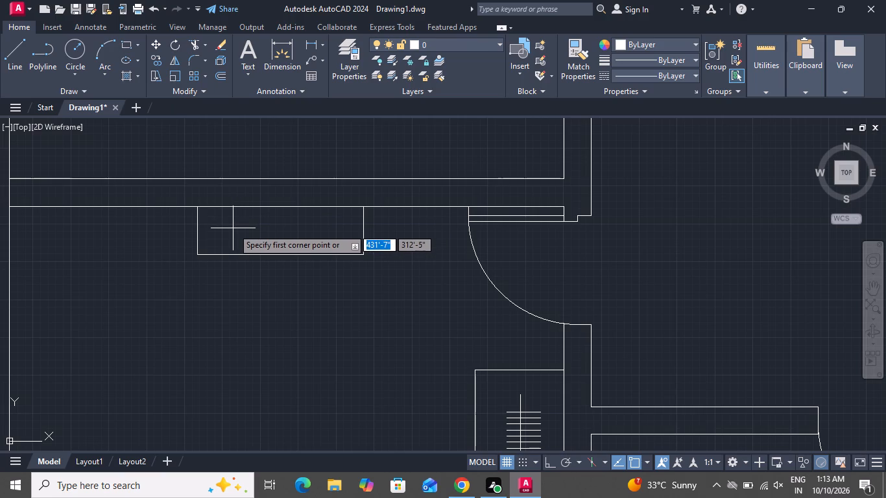
left_click(228, 230)
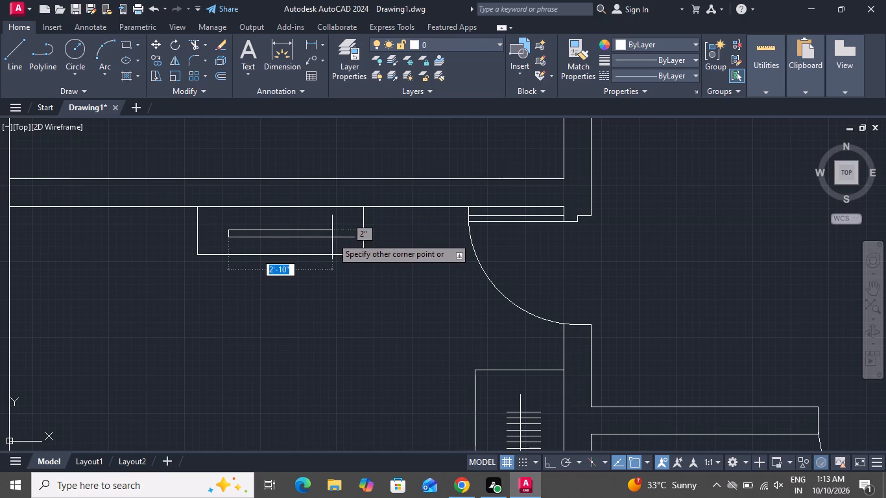
left_click(332, 237)
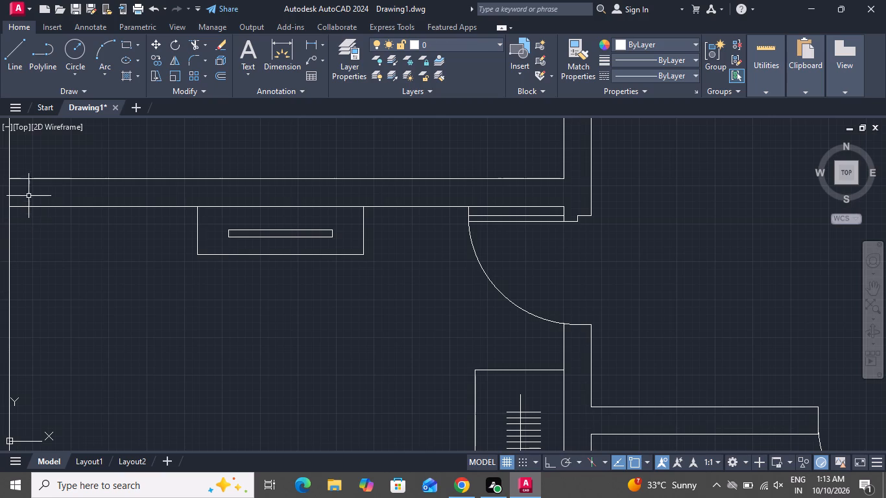
Draw the TV's back with lines, as a sloped-sided outline above the thin rectangle with a top edge about 1'-5" long.
left_click(19, 49)
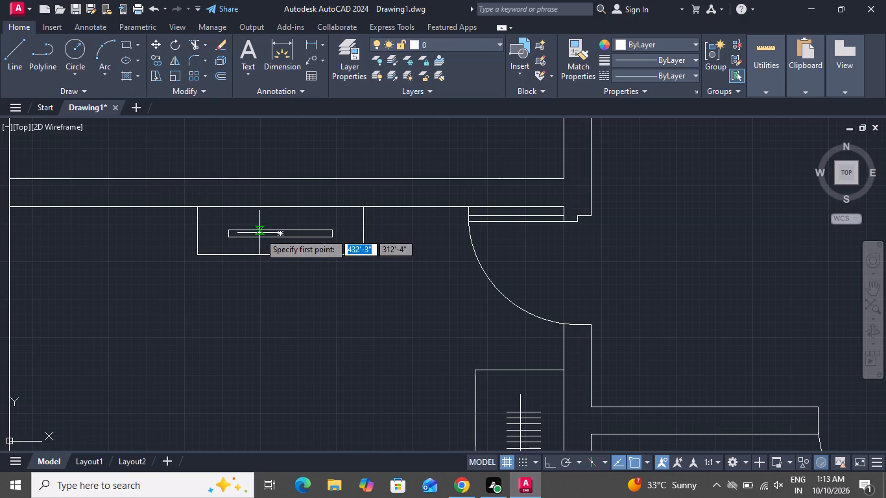
scroll(259, 230, "up", 1)
scroll(259, 230, "down", 1)
scroll(259, 230, "up", 1)
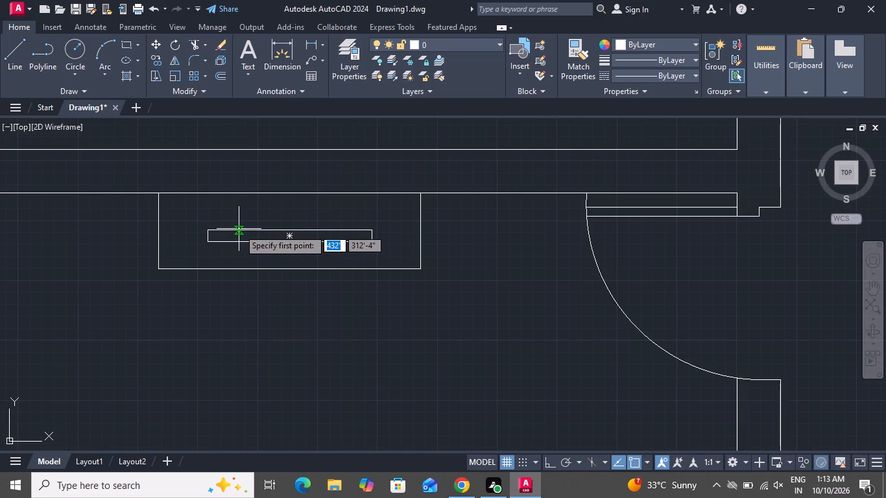
left_click(239, 229)
left_click(252, 222)
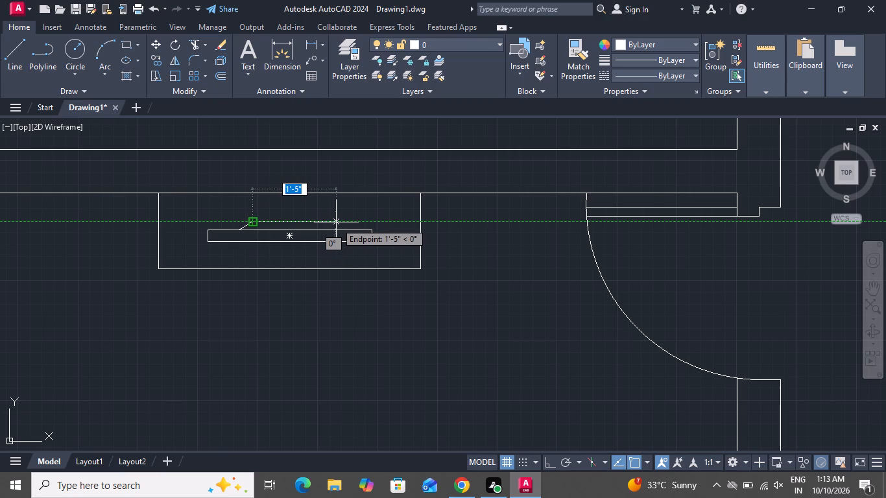
left_click(336, 222)
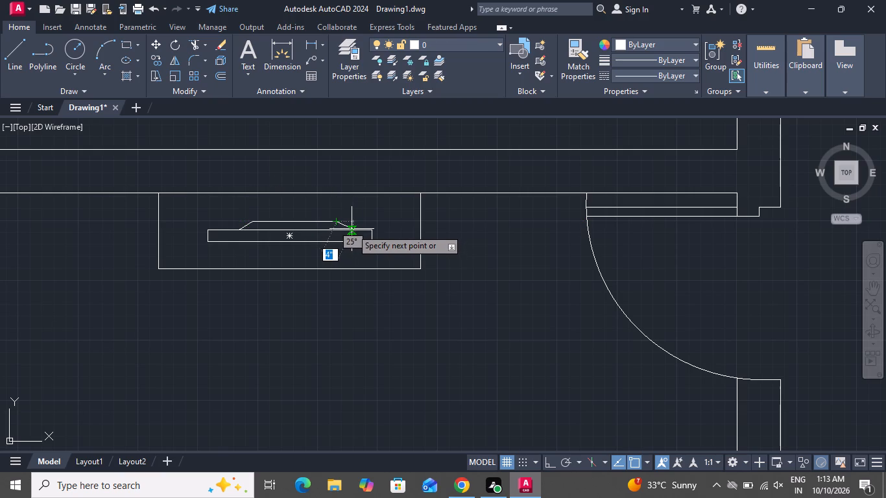
left_click(343, 228)
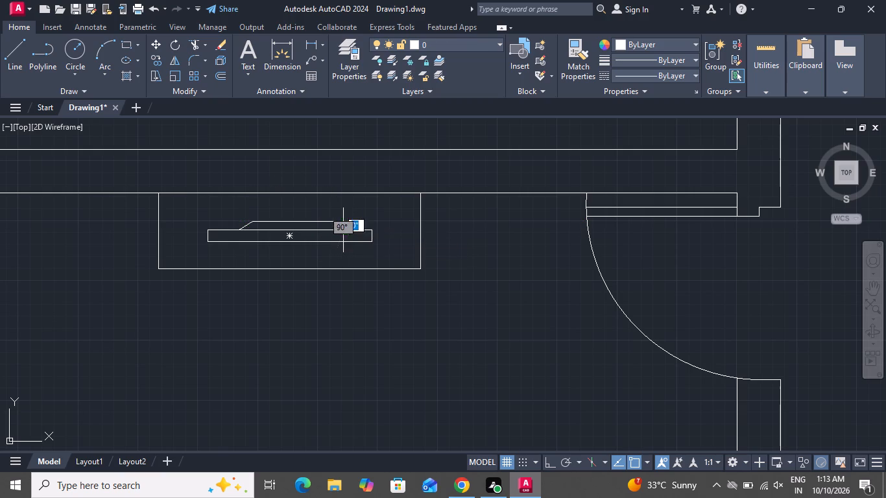
right_click(366, 239)
left_click(385, 257)
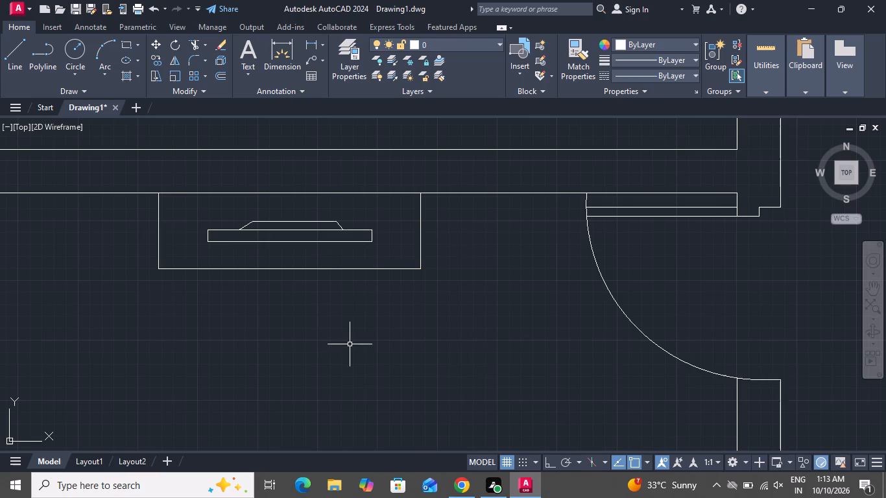
Fill the TV's thin rectangle and its back outline with a SOLID hatch in color 0,0,0.
left_click(126, 76)
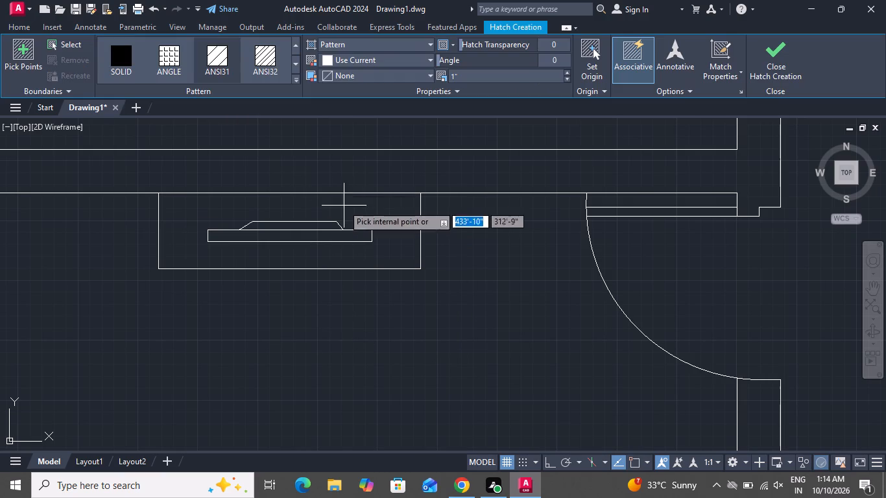
left_click(126, 58)
scroll(291, 230, "up", 1)
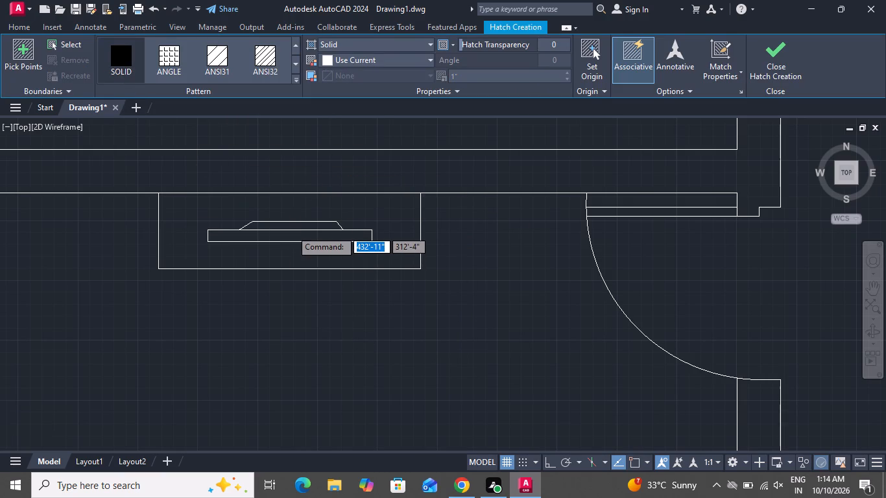
left_click(292, 231)
left_click(290, 217)
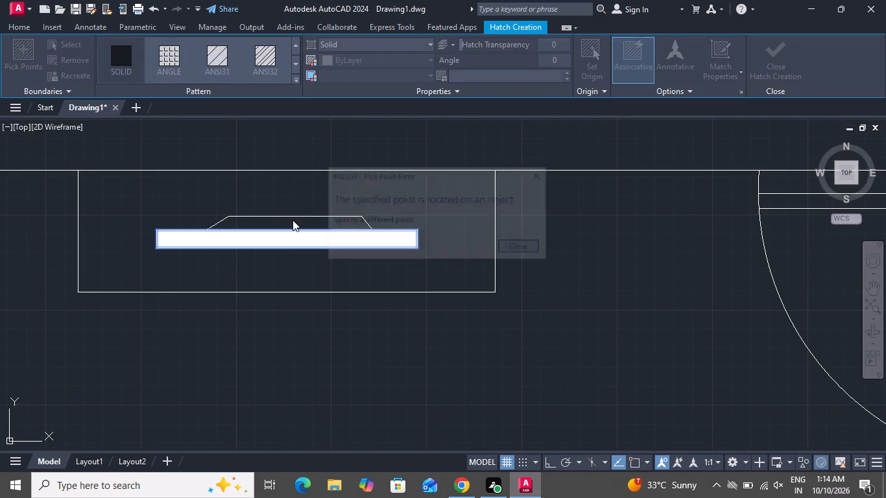
left_click(536, 176)
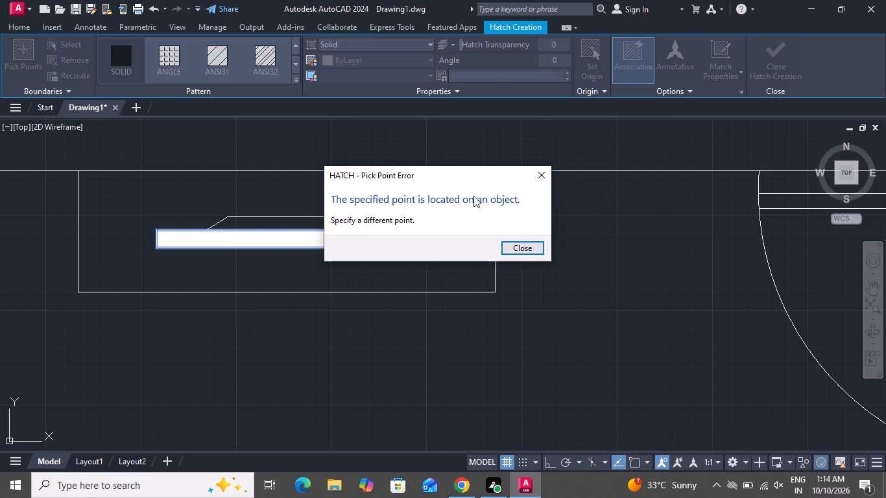
left_click(322, 216)
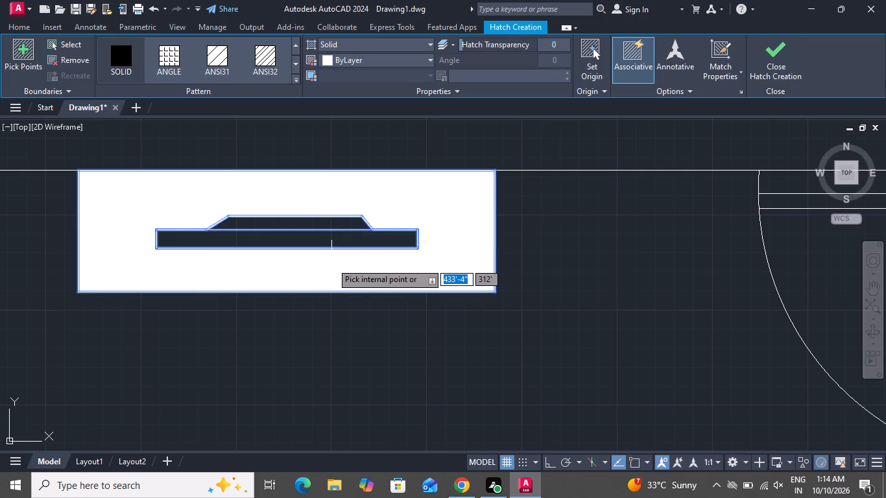
key("ctrl+z")
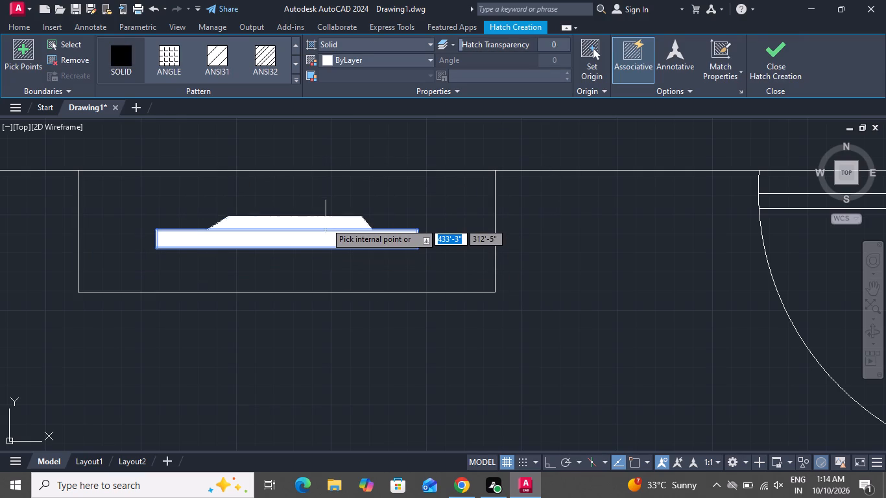
left_click(326, 222)
left_click(361, 58)
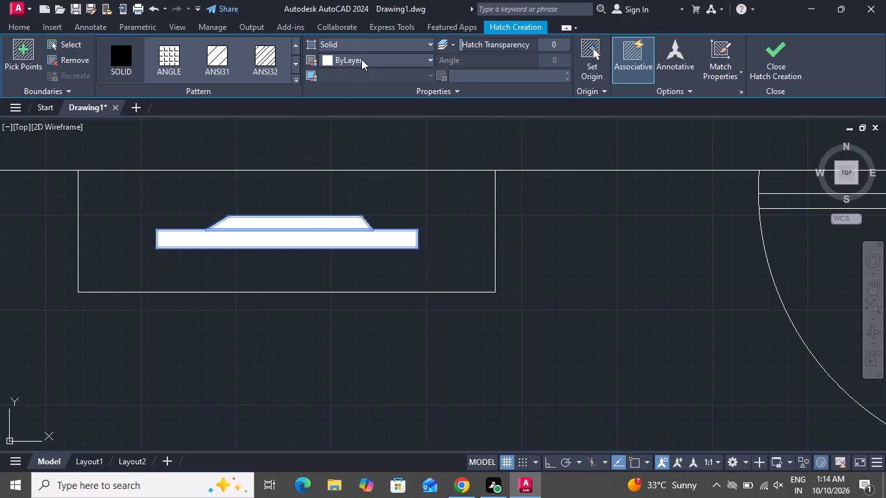
left_click(326, 101)
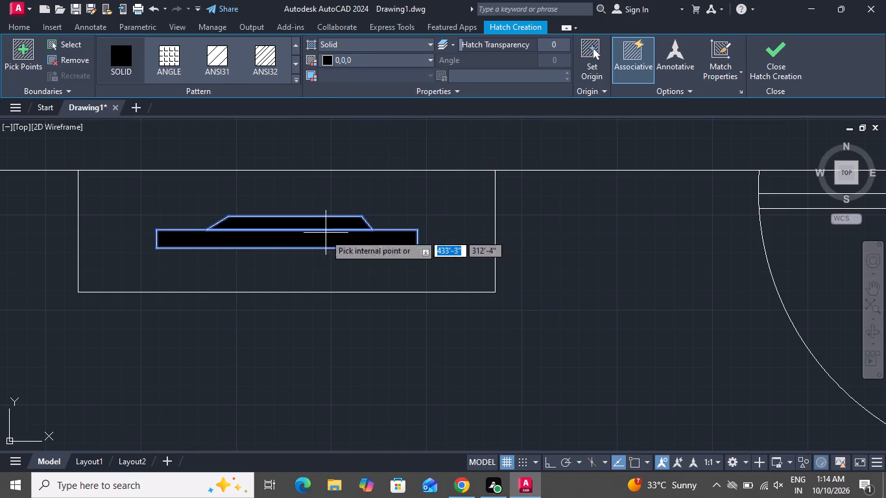
right_click(299, 368)
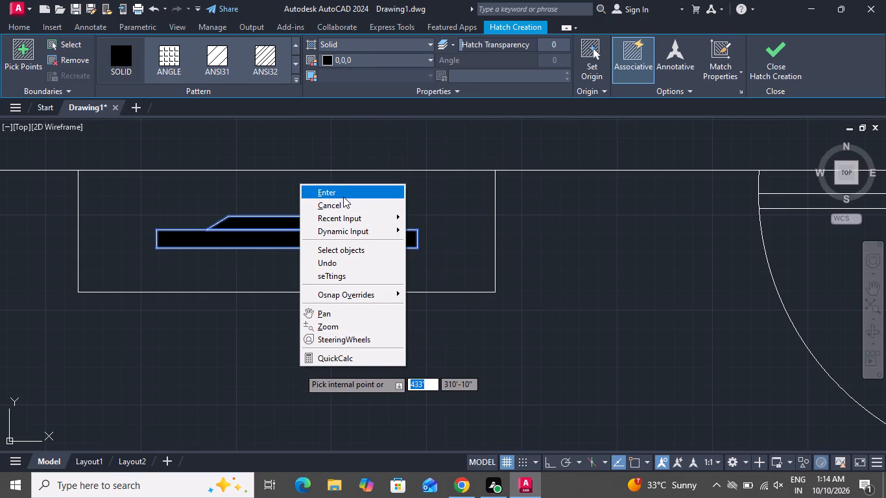
left_click(344, 204)
Draw a cabinet rectangle about 4'-7" by 1'-2" on the upper-left room's lower wall, aligned with the bedroom's TV cabinet.
scroll(344, 208, "down", 2)
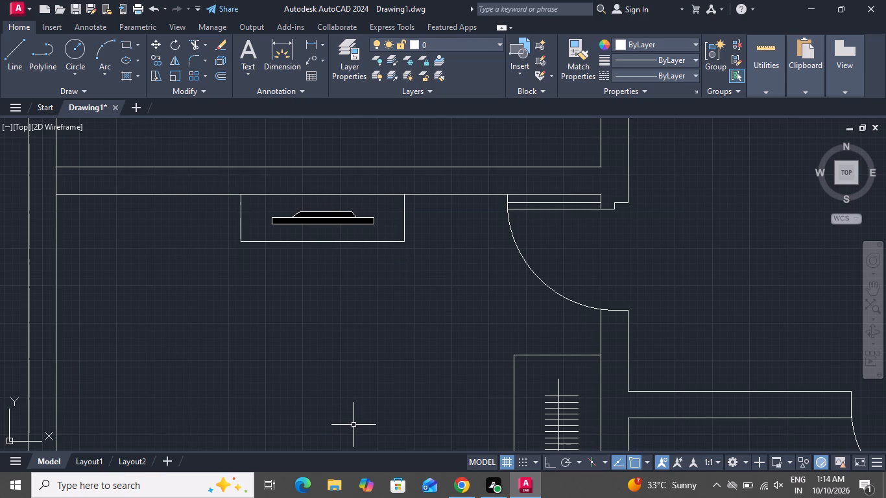
scroll(356, 413, "down", 2)
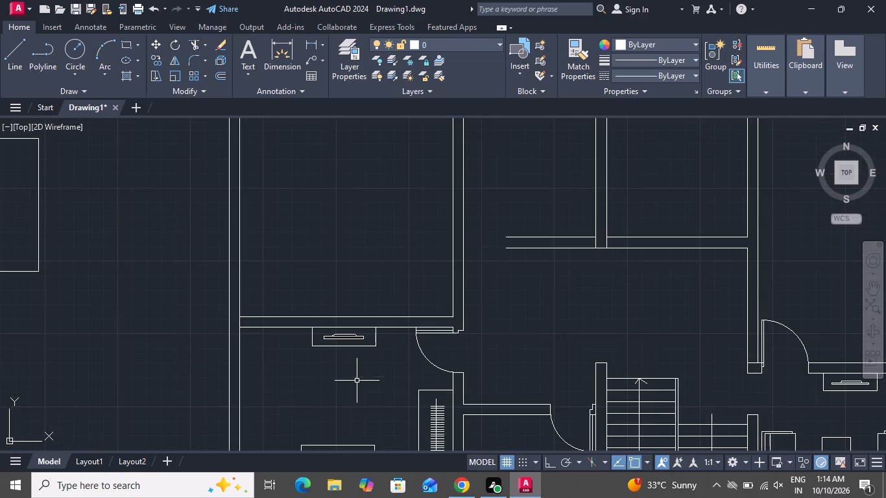
scroll(373, 378, "down", 2)
scroll(566, 364, "down", 2)
scroll(582, 406, "up", 3)
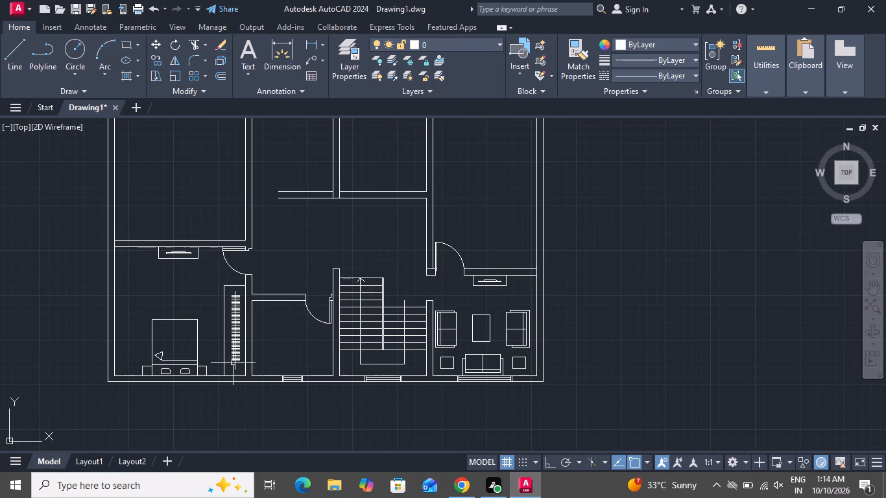
scroll(289, 433, "down", 2)
scroll(234, 311, "up", 2)
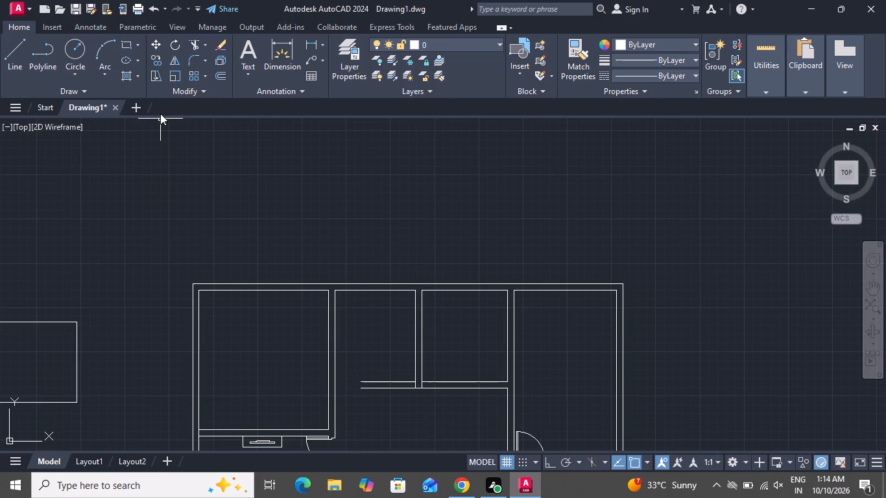
left_click(126, 44)
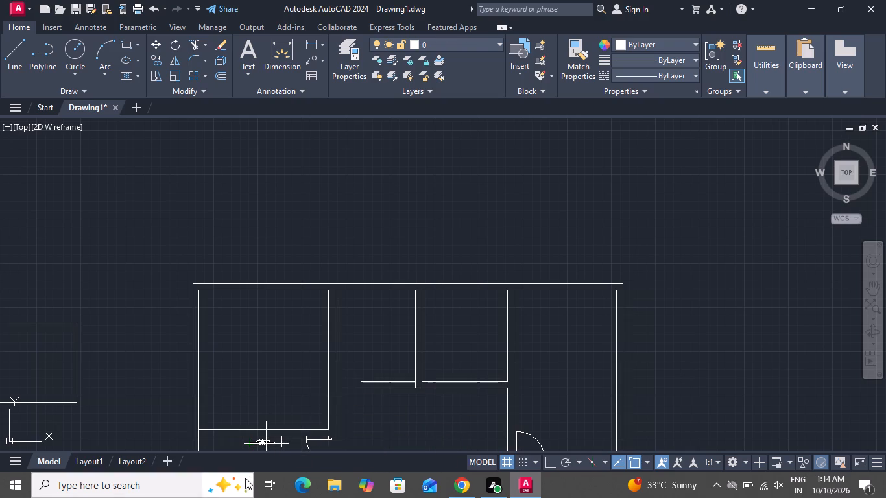
scroll(252, 460, "up", 2)
scroll(265, 323, "up", 2)
scroll(266, 315, "down", 2)
scroll(267, 366, "up", 2)
scroll(267, 366, "down", 1)
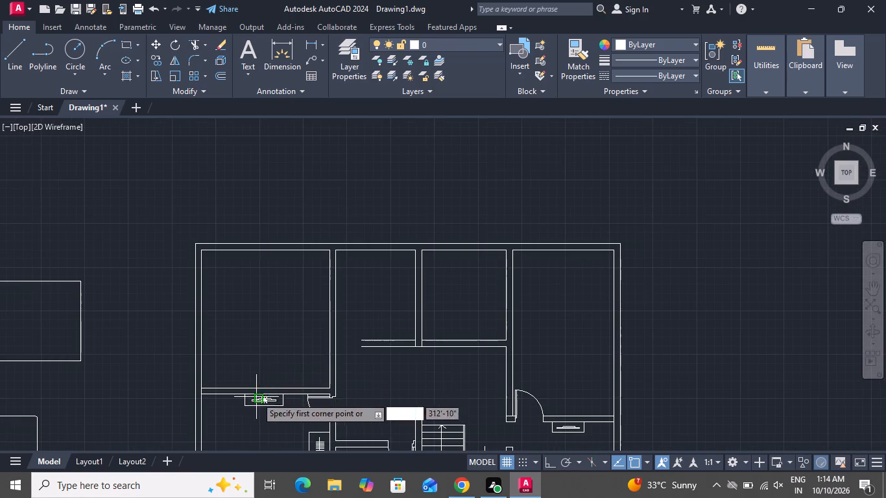
scroll(256, 397, "up", 3)
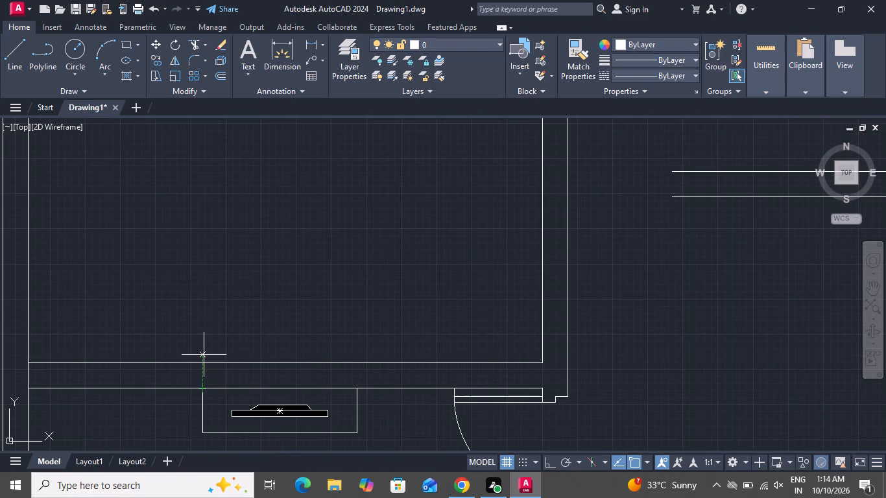
left_click(202, 364)
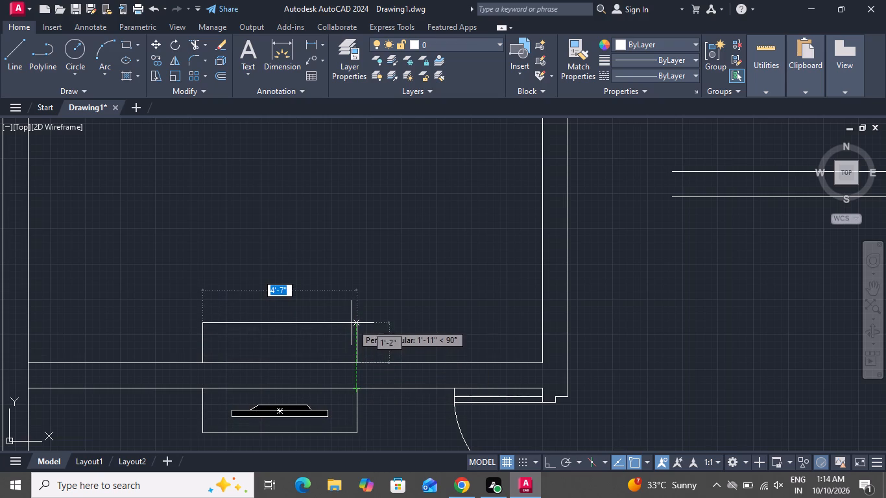
left_click(352, 322)
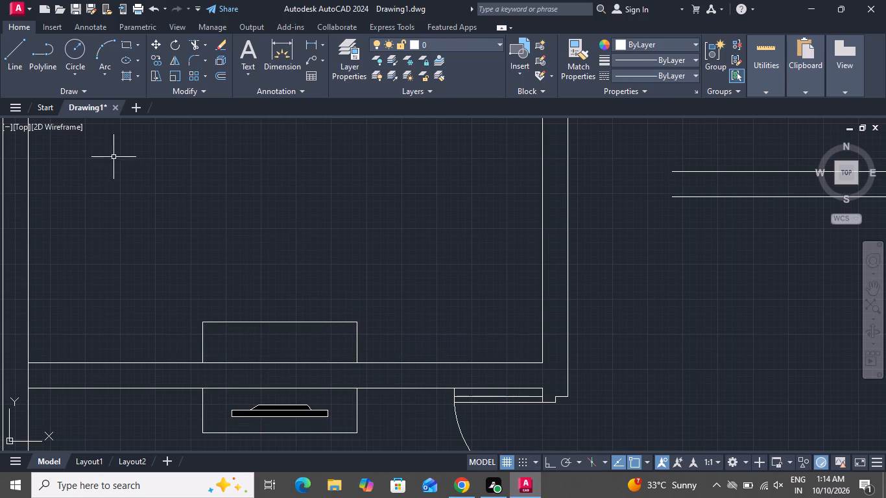
Draw a thin TV rectangle about 3'-1" long inside the upper-left room's cabinet.
left_click(126, 42)
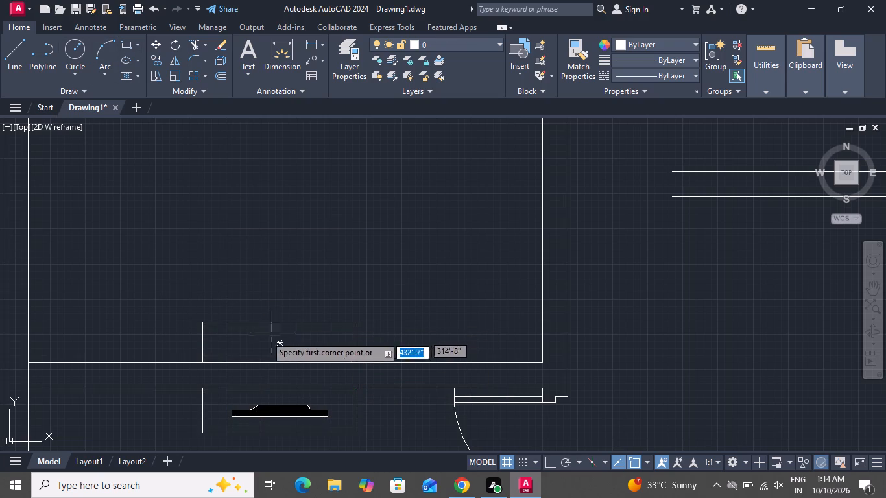
left_click(226, 348)
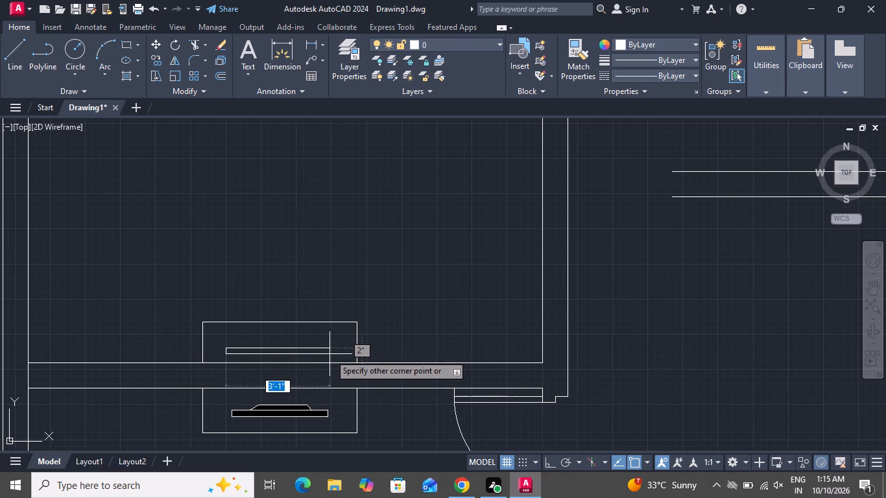
left_click(329, 341)
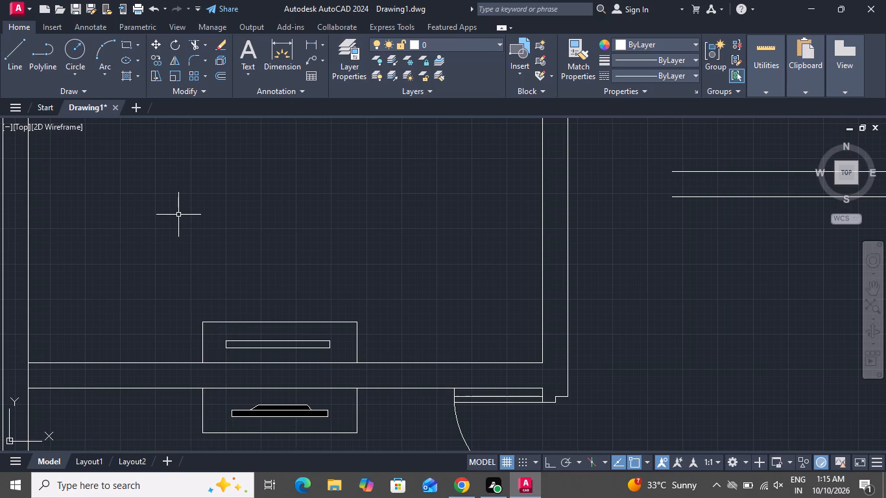
Draw the TV's back with lines, as a sloped-sided outline below the thin rectangle with a bottom edge about 1'-11" long.
left_click(21, 61)
scroll(254, 368, "up", 2)
scroll(254, 368, "down", 1)
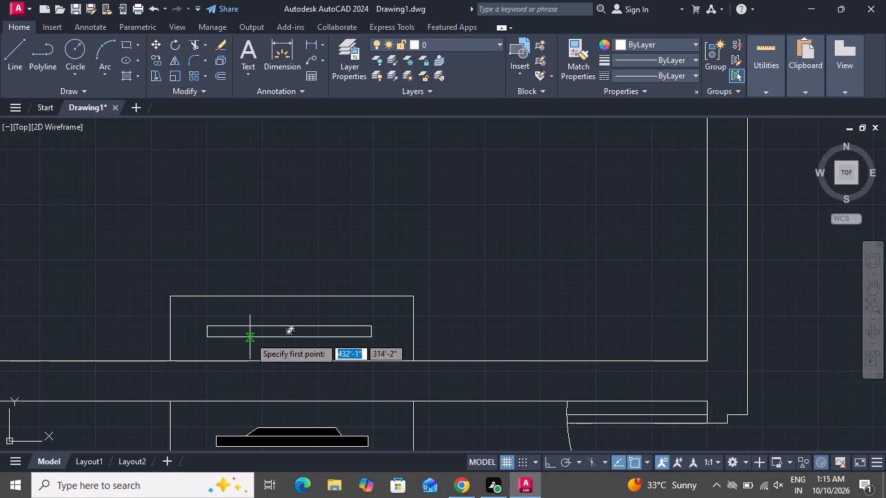
left_click(250, 337)
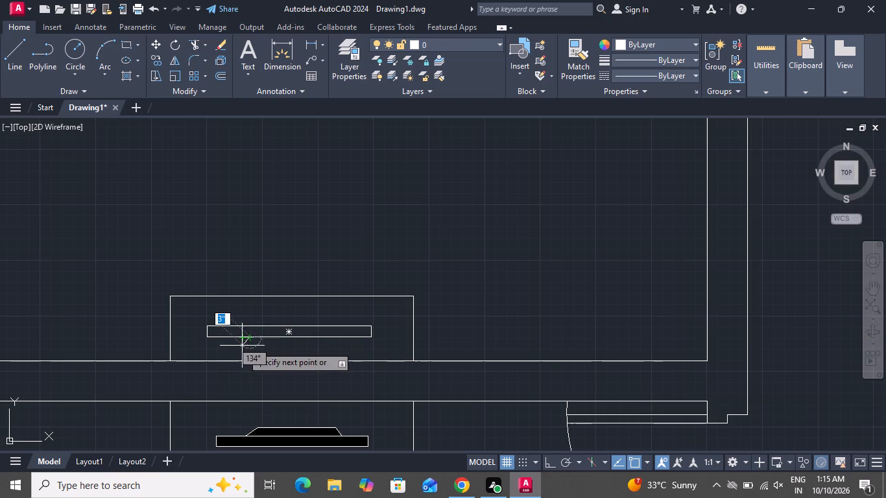
scroll(243, 335, "up", 1)
scroll(243, 335, "down", 1)
scroll(243, 335, "up", 1)
scroll(259, 335, "down", 4)
scroll(248, 215, "down", 3)
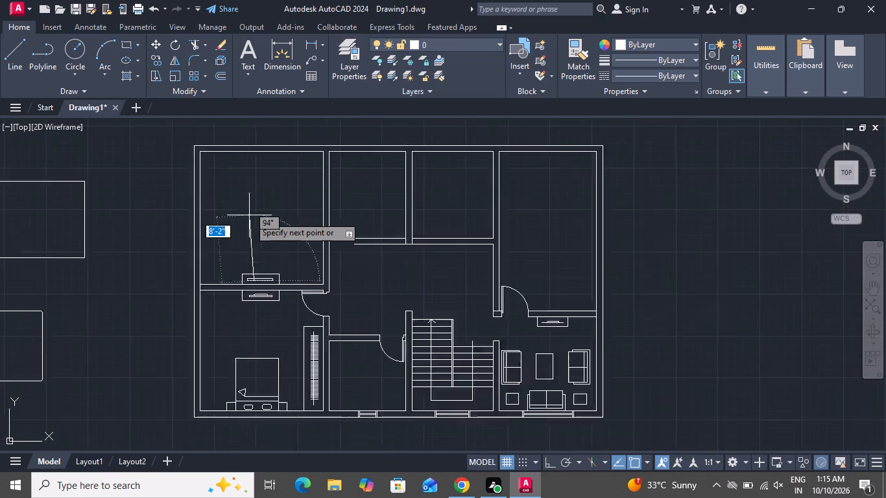
scroll(389, 252, "up", 3)
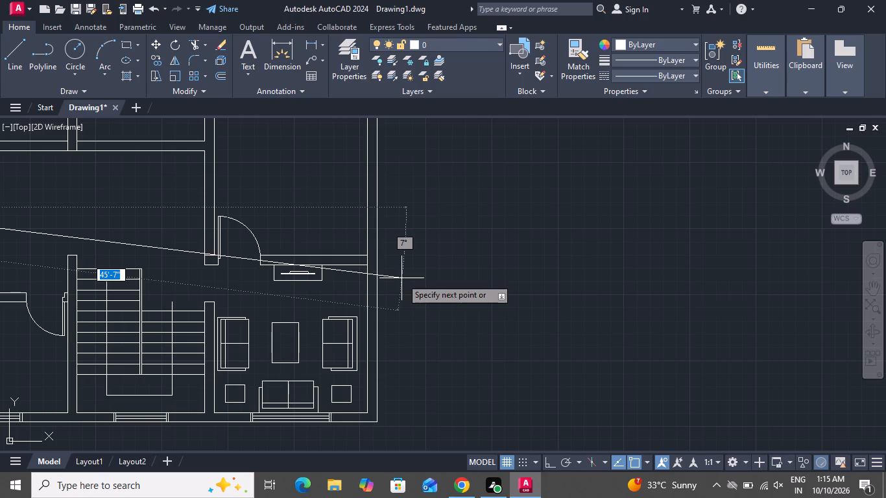
scroll(178, 329, "down", 2)
scroll(309, 340, "down", 3)
scroll(219, 310, "up", 4)
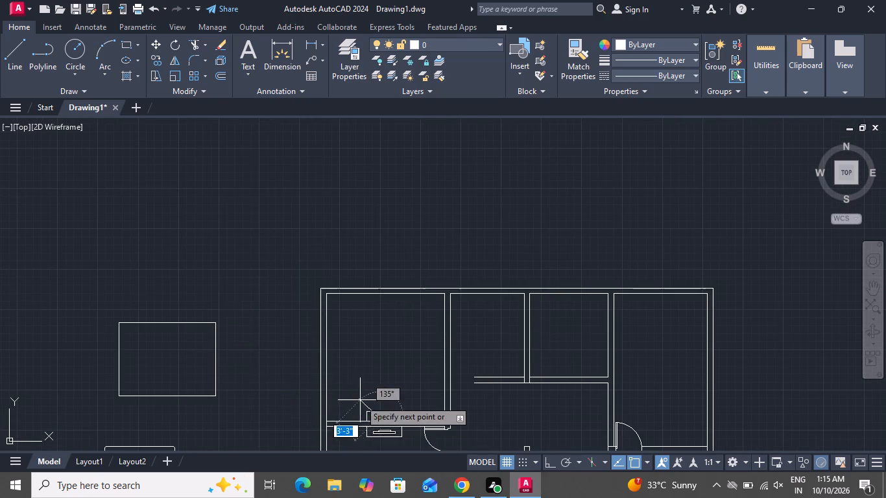
scroll(360, 399, "down", 3)
scroll(359, 421, "up", 5)
scroll(370, 320, "up", 2)
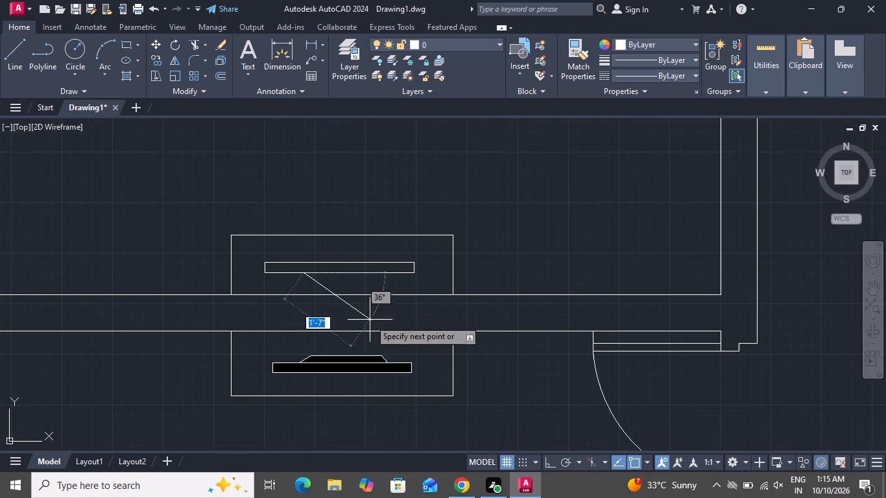
scroll(324, 302, "down", 1)
scroll(324, 302, "up", 2)
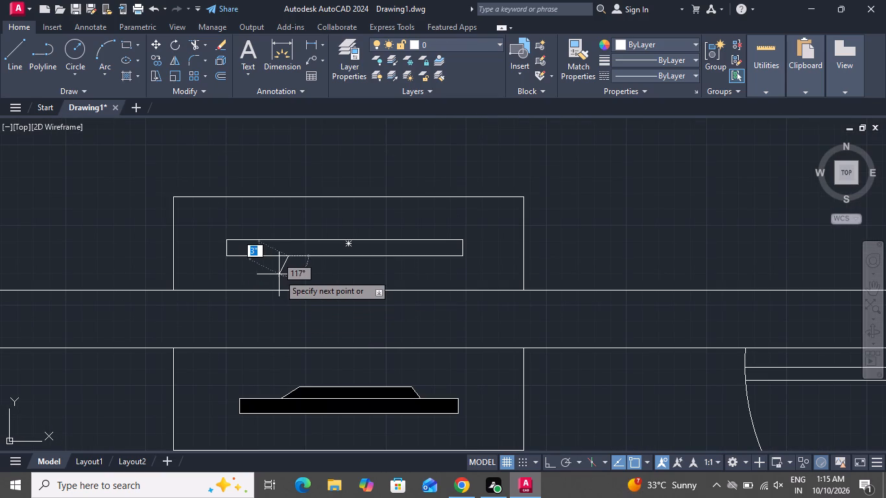
scroll(278, 274, "up", 3)
scroll(278, 274, "down", 1)
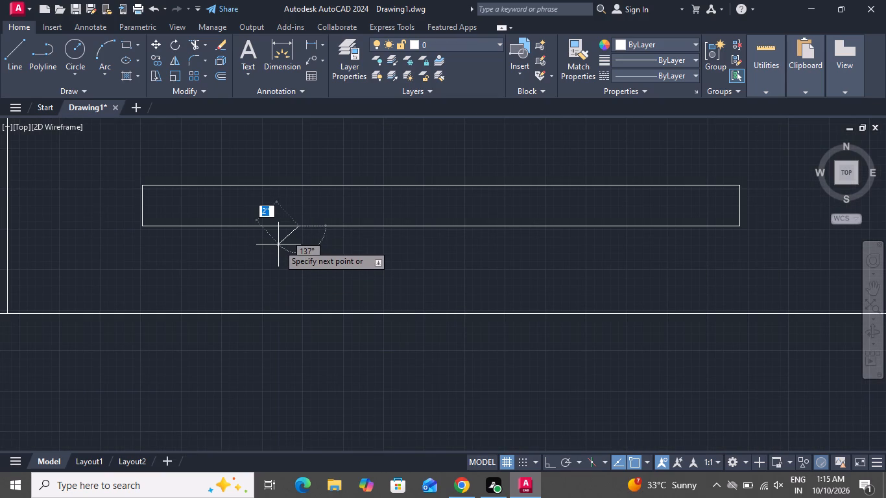
left_click(278, 244)
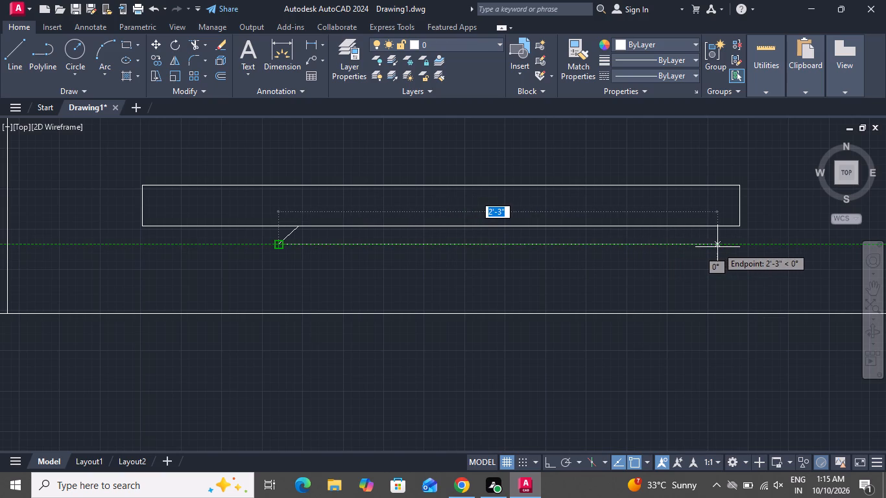
left_click(643, 246)
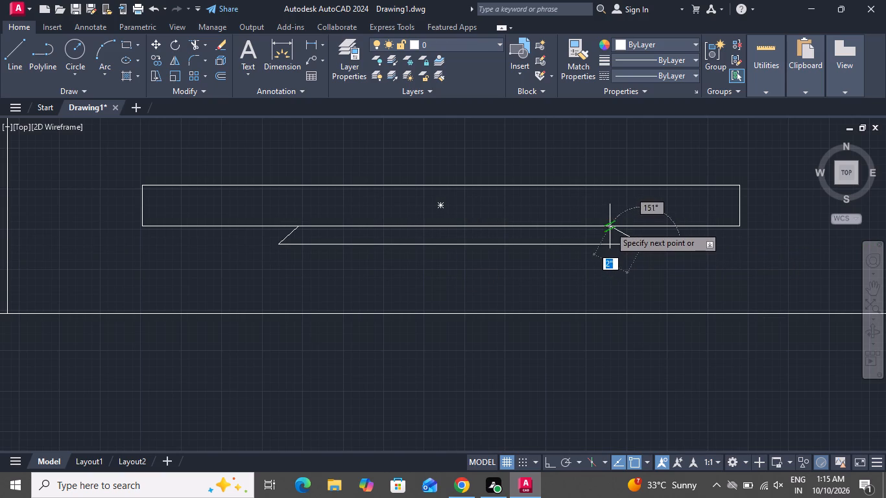
left_click(610, 226)
right_click(595, 274)
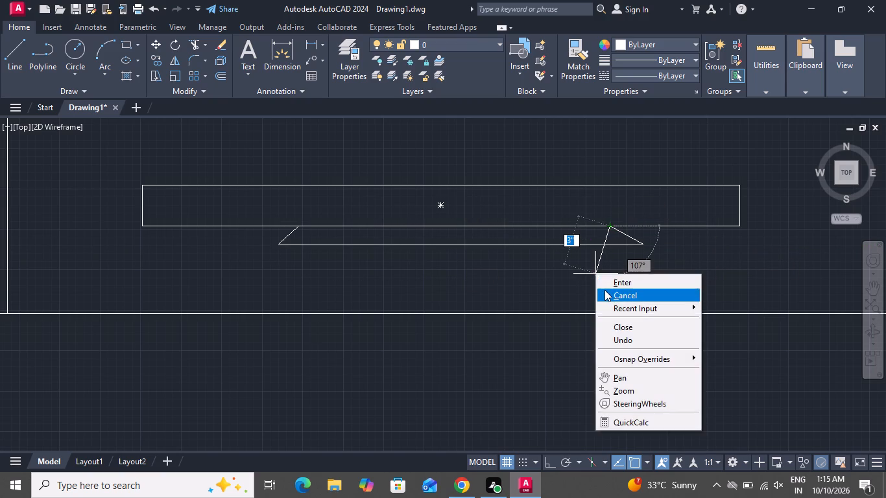
left_click(605, 290)
Fill the upper-left room TV's thin rectangle and its back outline with a SOLID hatch in color 0,0,0.
left_click(128, 75)
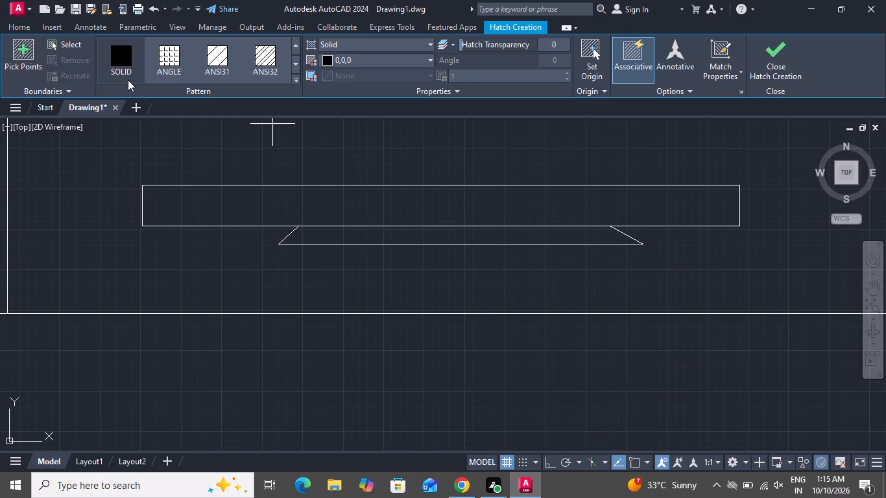
left_click(257, 199)
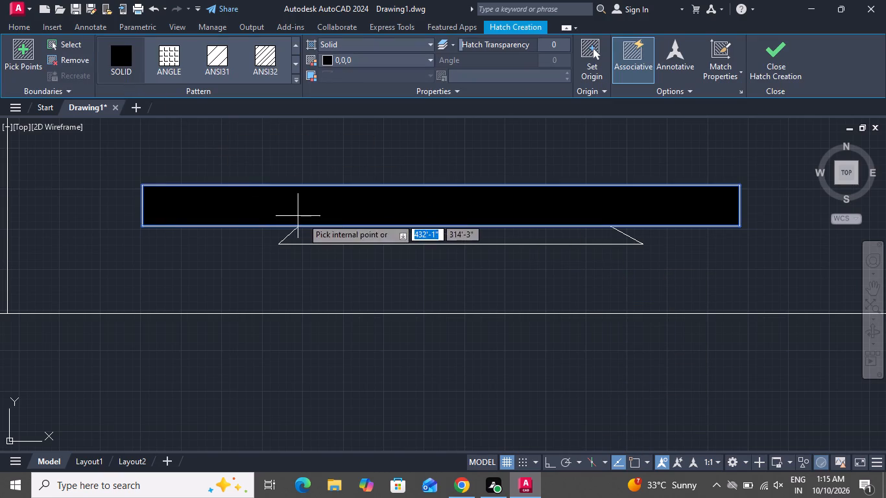
left_click(333, 237)
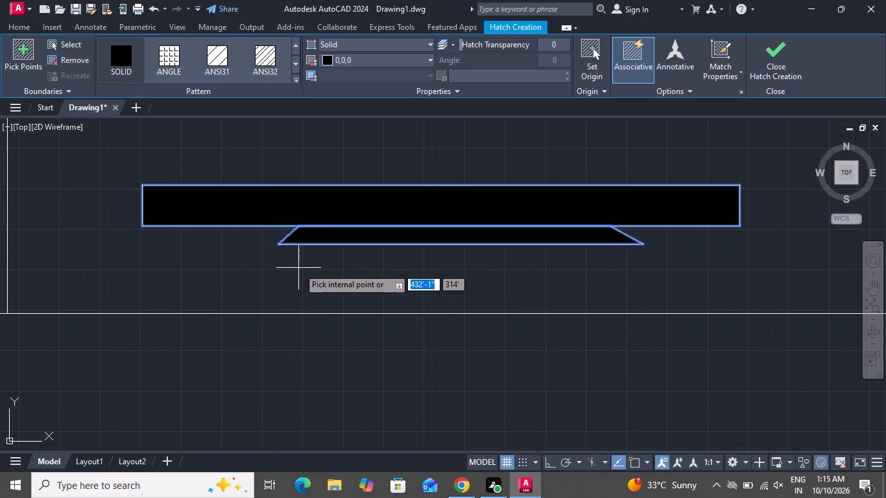
right_click(167, 242)
left_click(173, 254)
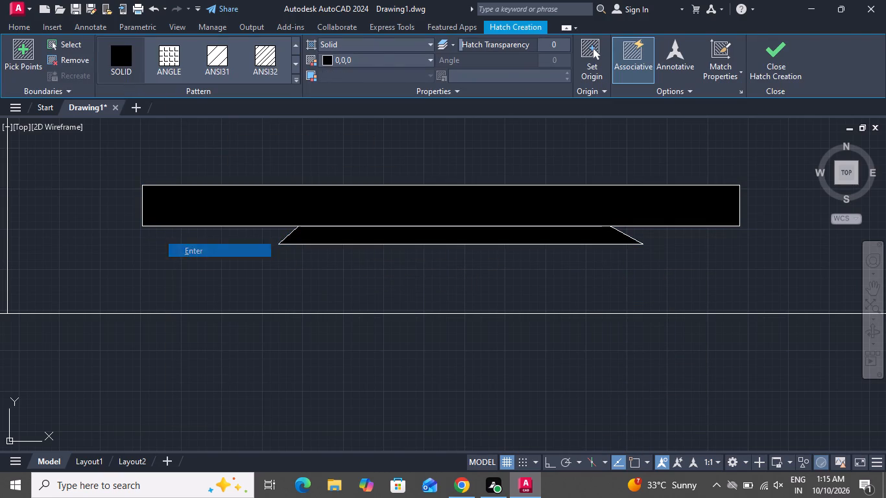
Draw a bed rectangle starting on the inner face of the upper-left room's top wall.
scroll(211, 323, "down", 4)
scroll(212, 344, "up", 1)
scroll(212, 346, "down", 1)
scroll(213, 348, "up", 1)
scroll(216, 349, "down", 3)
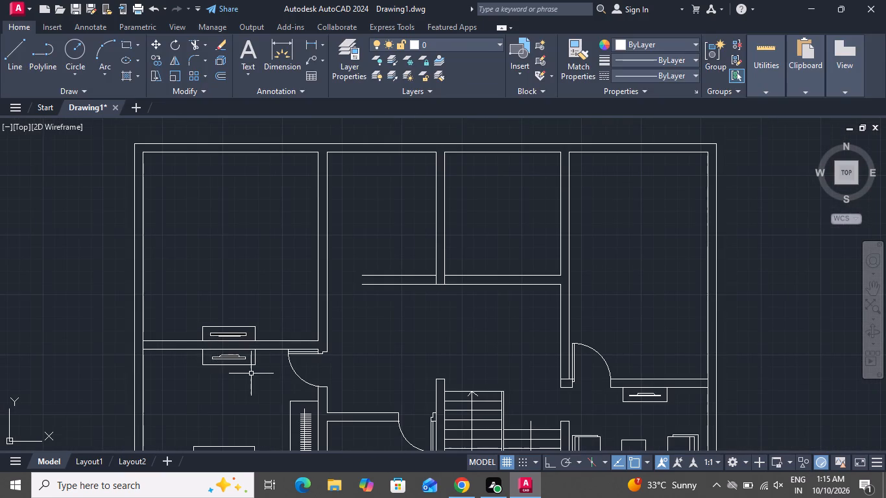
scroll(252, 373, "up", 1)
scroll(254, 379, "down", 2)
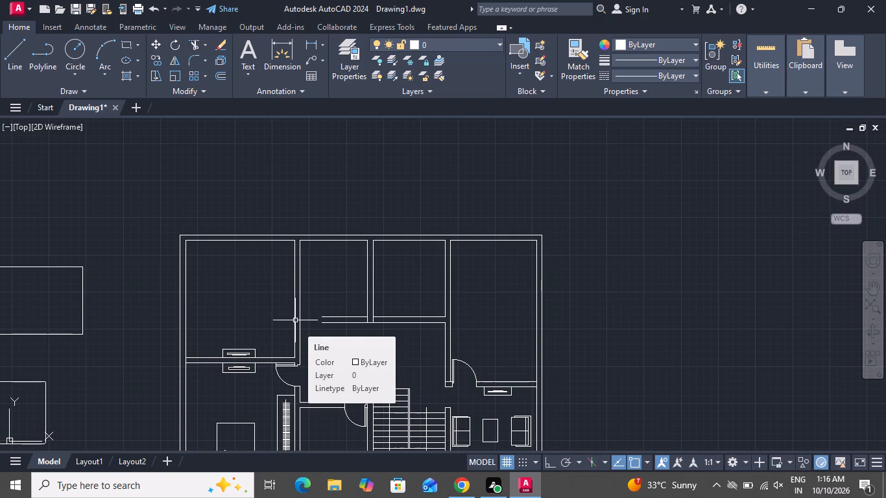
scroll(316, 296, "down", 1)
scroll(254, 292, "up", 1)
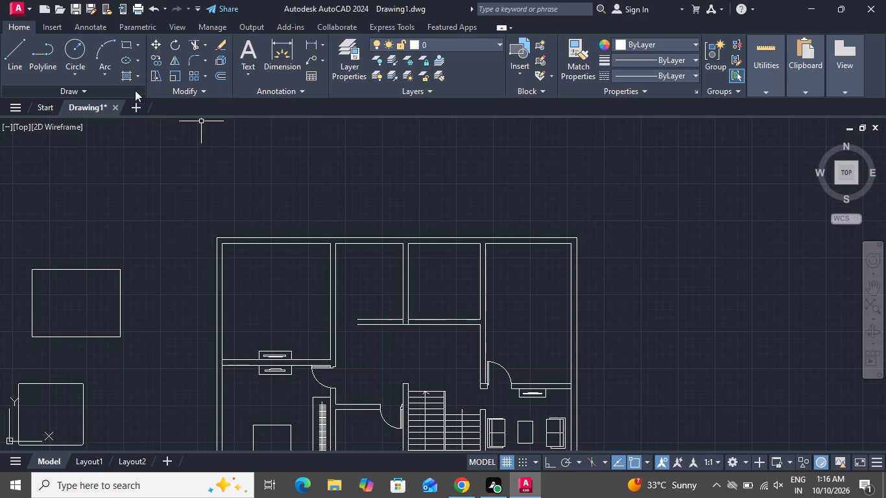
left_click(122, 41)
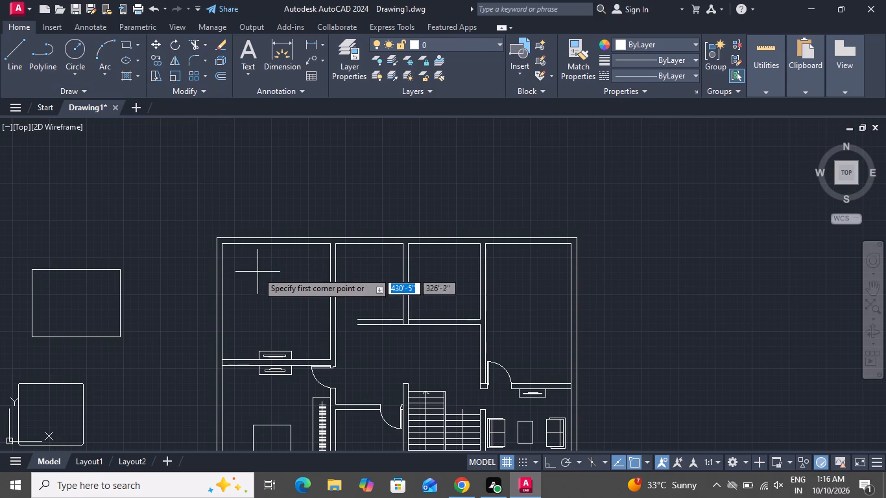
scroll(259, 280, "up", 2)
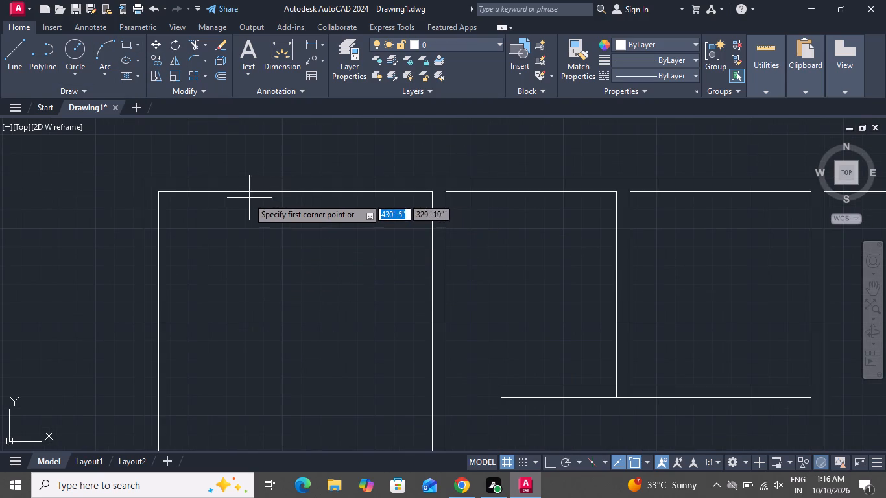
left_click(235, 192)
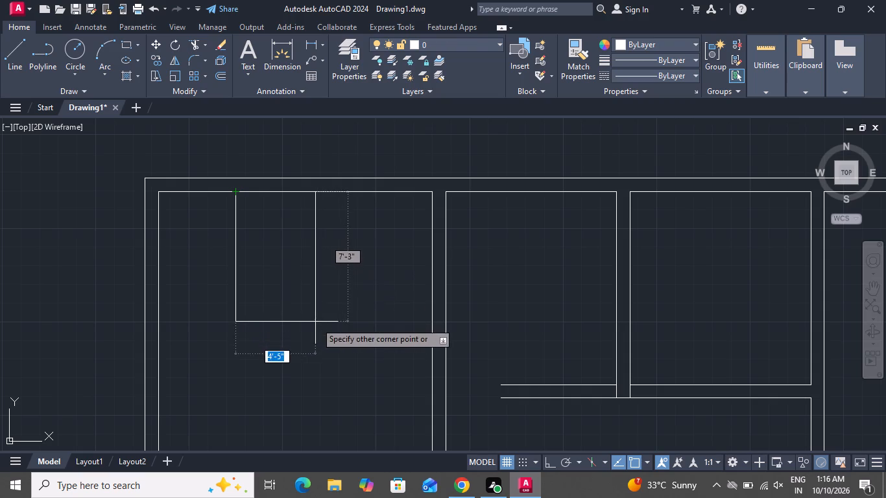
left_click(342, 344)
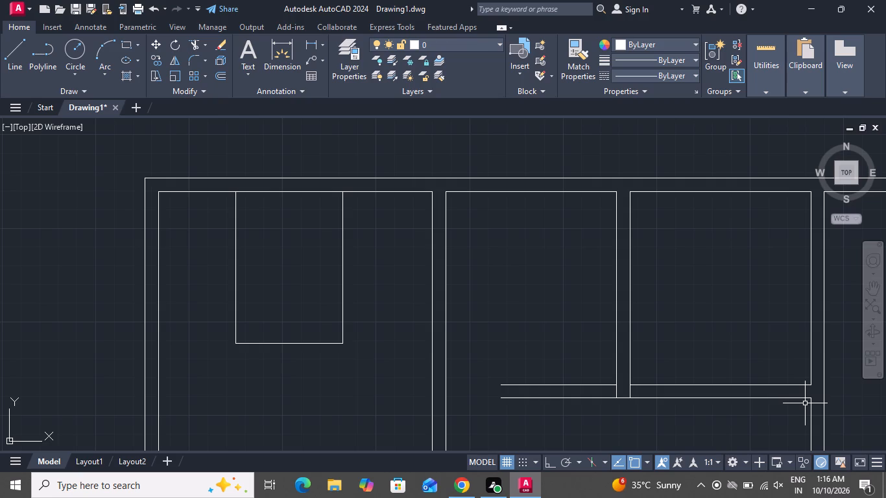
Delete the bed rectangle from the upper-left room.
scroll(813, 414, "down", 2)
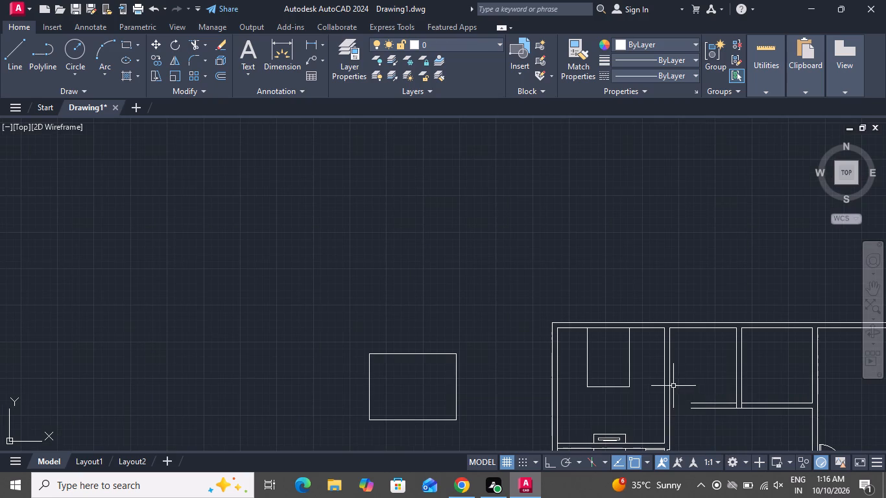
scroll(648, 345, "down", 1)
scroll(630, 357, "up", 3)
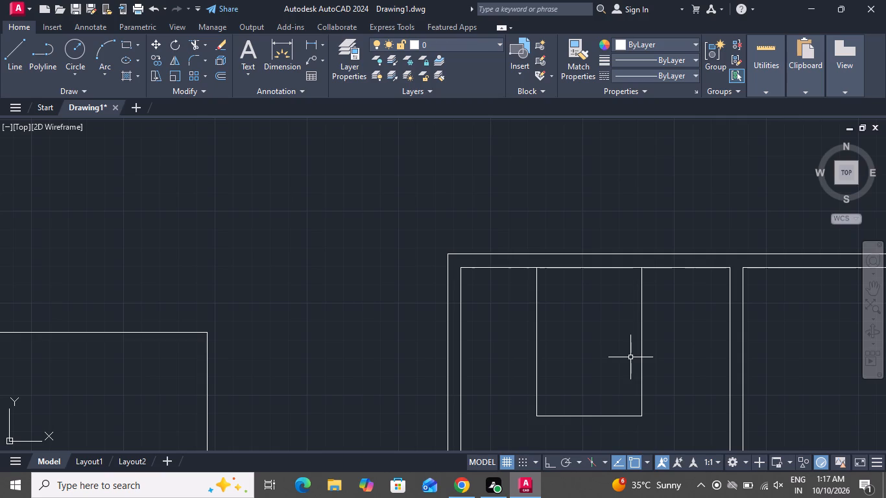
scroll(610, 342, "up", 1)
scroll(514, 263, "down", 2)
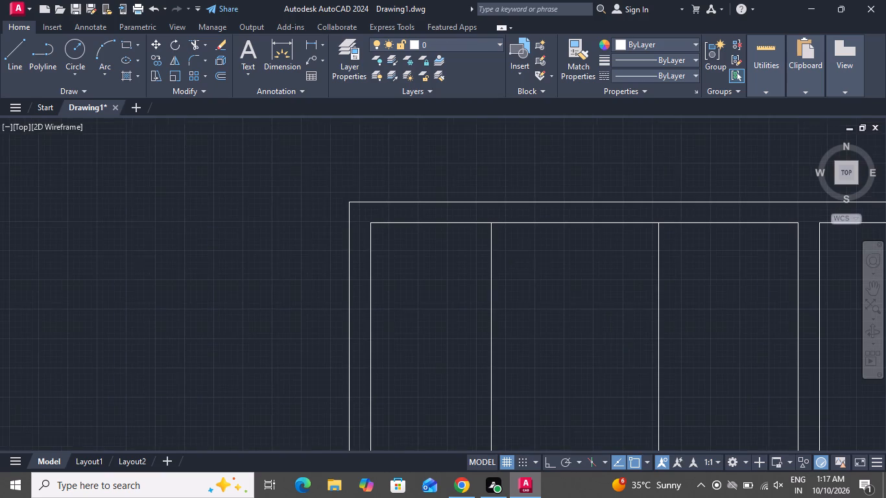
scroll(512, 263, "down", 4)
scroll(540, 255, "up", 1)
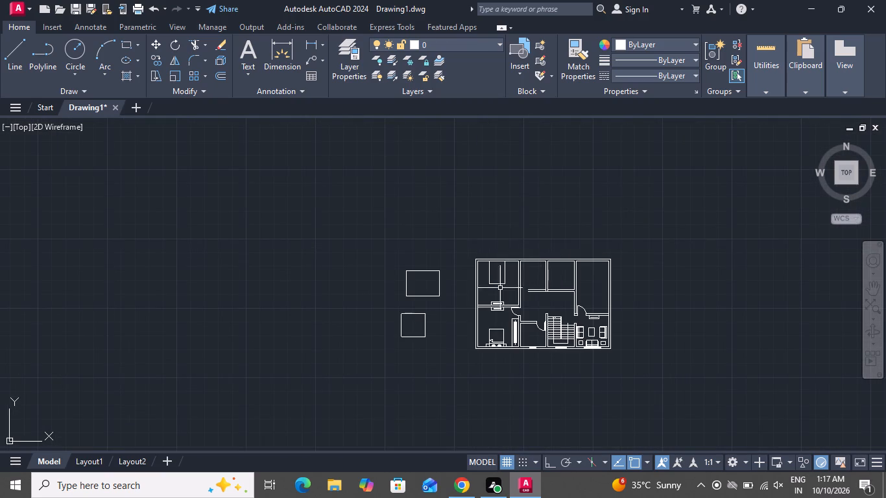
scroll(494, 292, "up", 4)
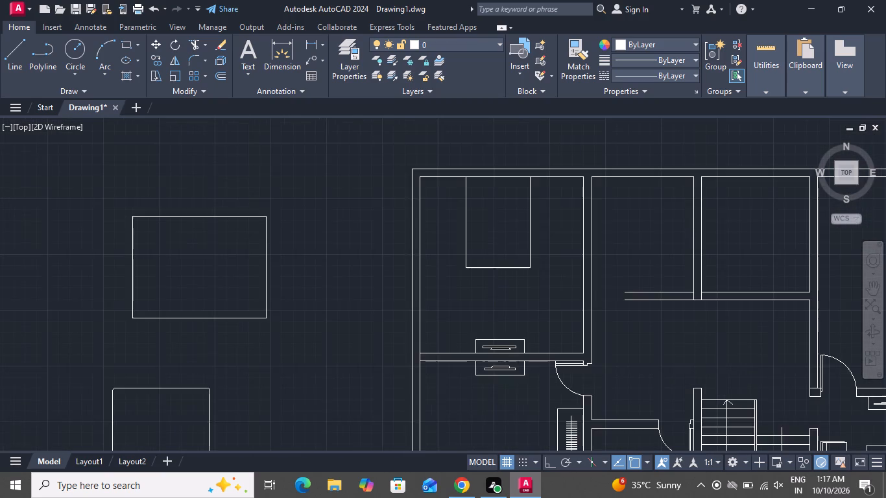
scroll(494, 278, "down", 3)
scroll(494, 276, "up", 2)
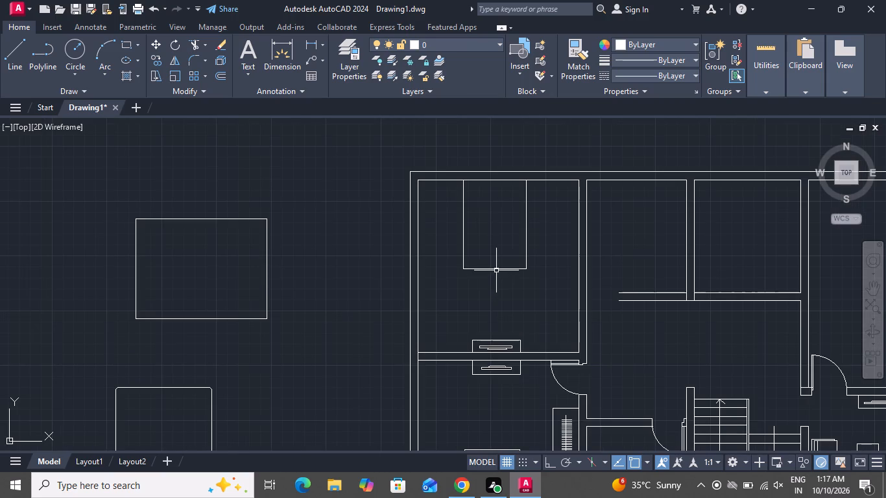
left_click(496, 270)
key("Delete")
Draw a bed rectangle about 5'-11" by 7'-7" against the upper-left room's top wall, roughly facing the TV cabinet.
left_click(130, 43)
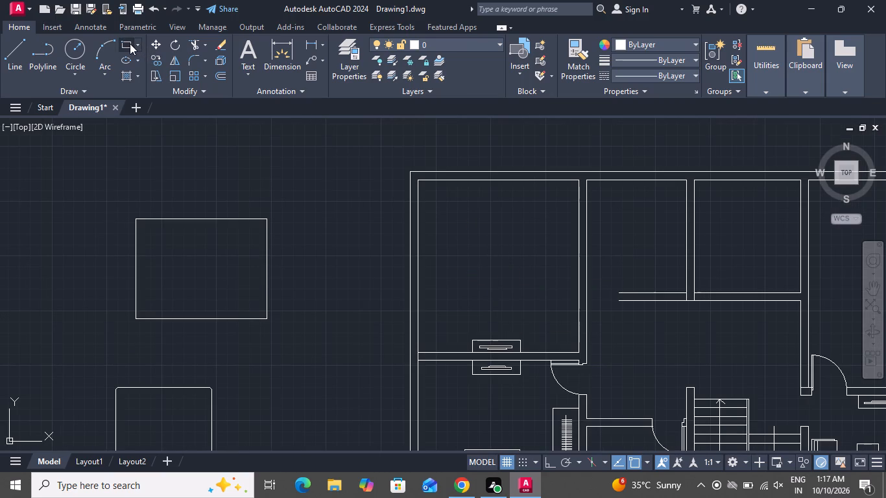
left_click(473, 182)
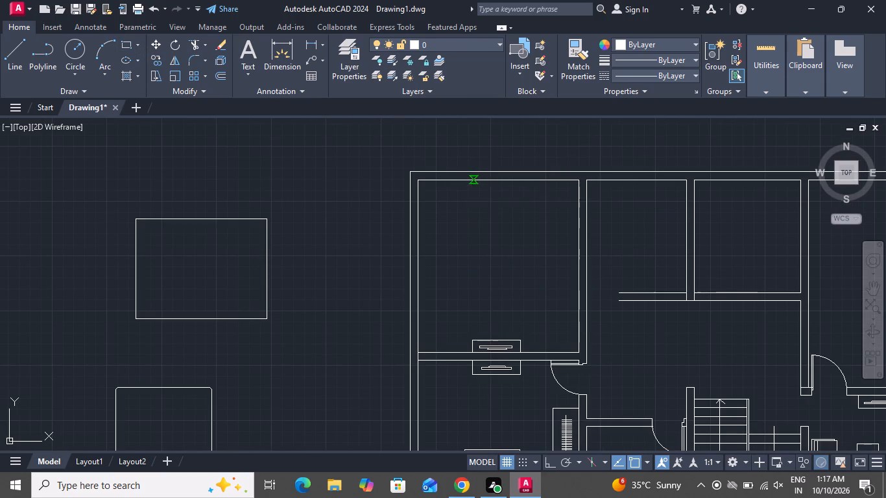
left_click(537, 262)
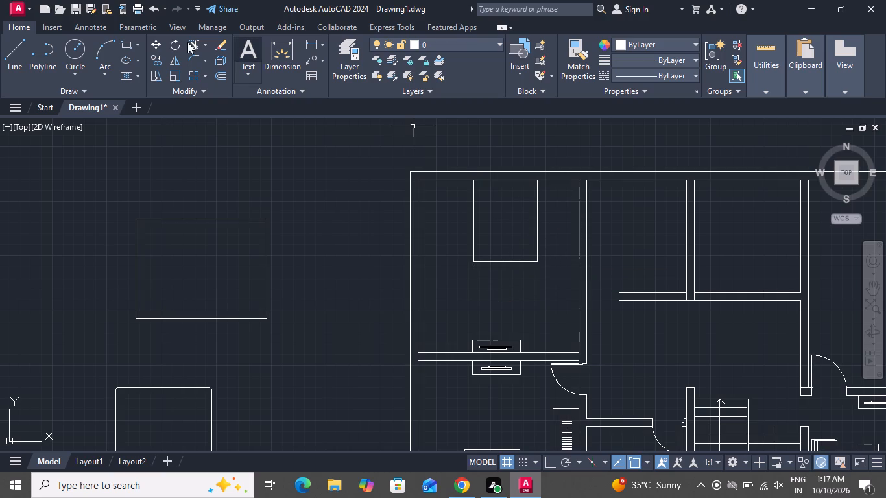
Draw a horizontal line across the full width of the upper-left room's bed, a short distance below its head end.
left_click(19, 45)
scroll(418, 154, "up", 3)
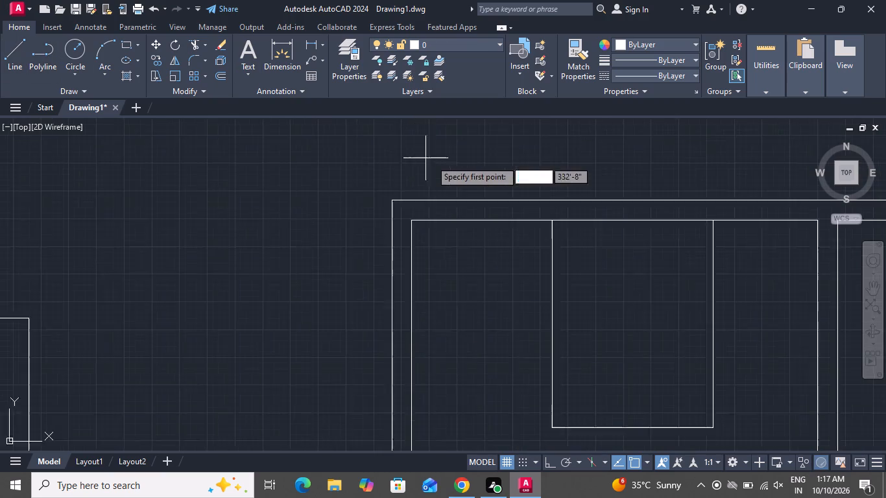
scroll(421, 283, "down", 1)
scroll(353, 305, "up", 1)
scroll(342, 314, "down", 1)
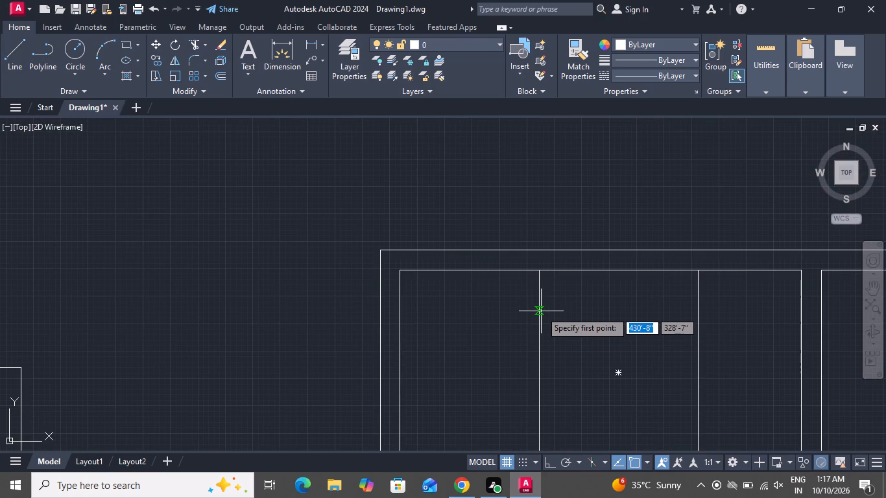
left_click(539, 313)
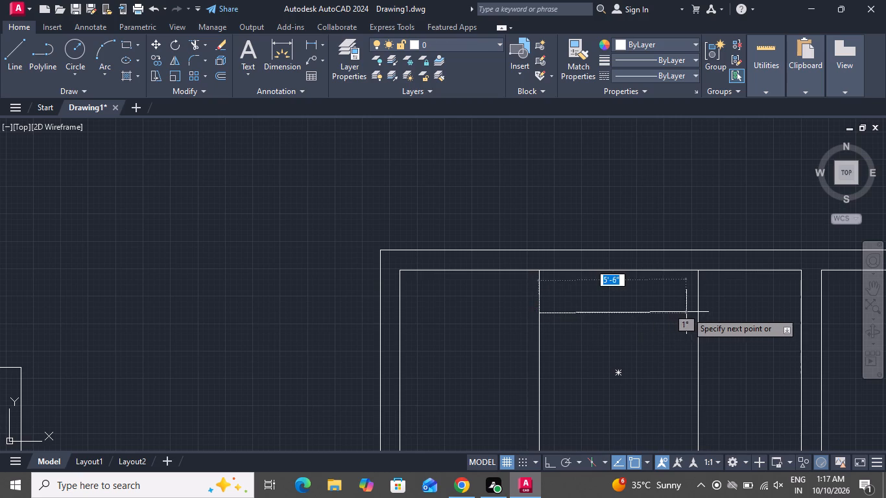
left_click(699, 314)
right_click(699, 314)
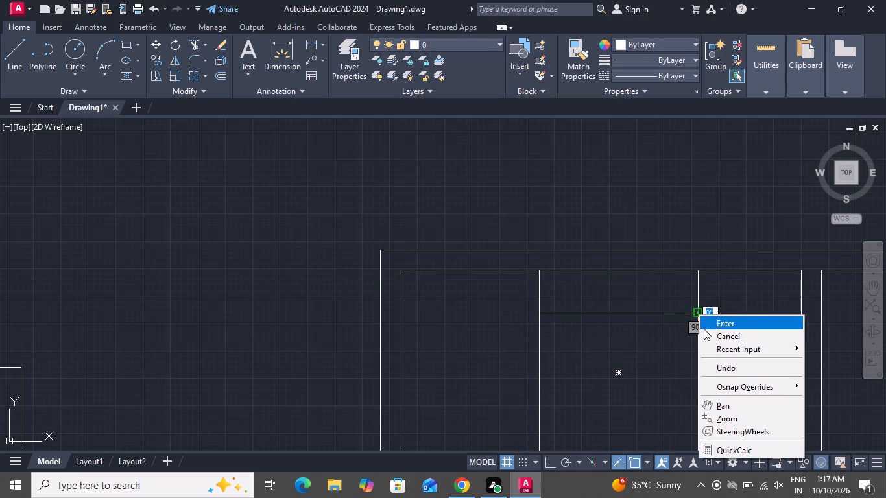
left_click(704, 332)
Draw a second horizontal line across the bed just below the first one, making a narrow double line.
left_click(18, 56)
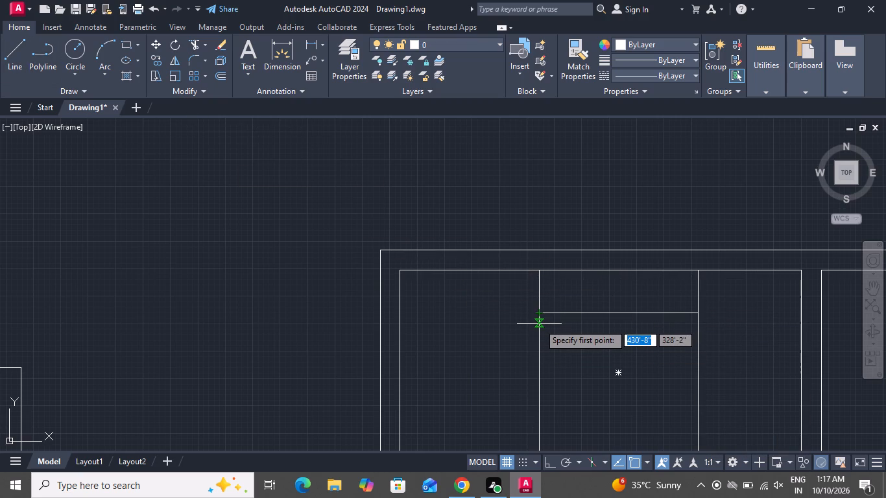
scroll(540, 320, "up", 1)
scroll(540, 320, "down", 1)
scroll(540, 320, "up", 2)
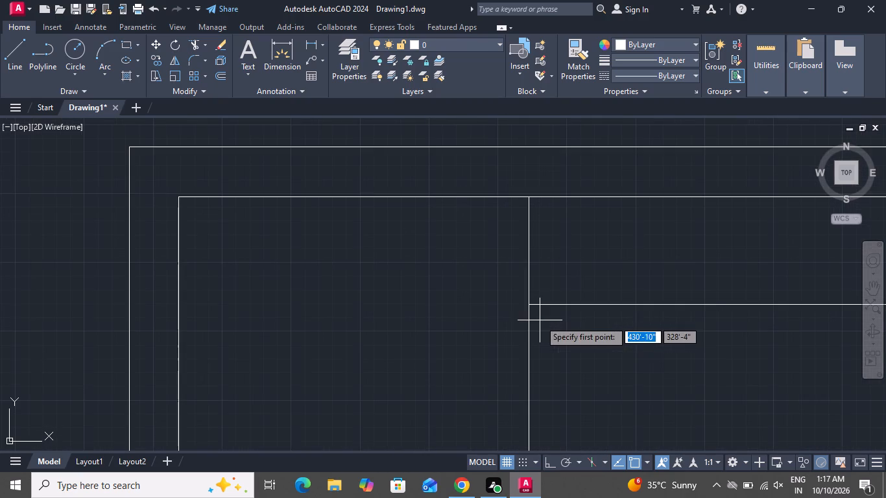
left_click(530, 314)
scroll(579, 330, "down", 2)
scroll(576, 333, "up", 1)
scroll(575, 333, "down", 1)
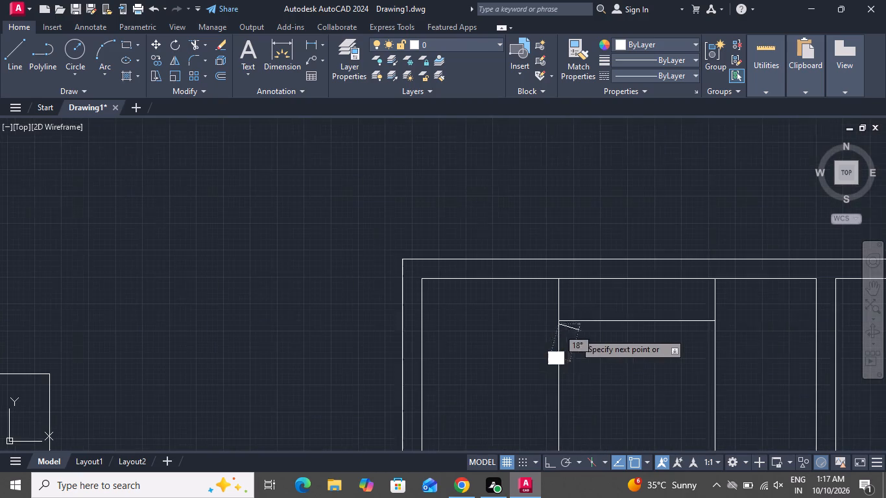
left_click(708, 326)
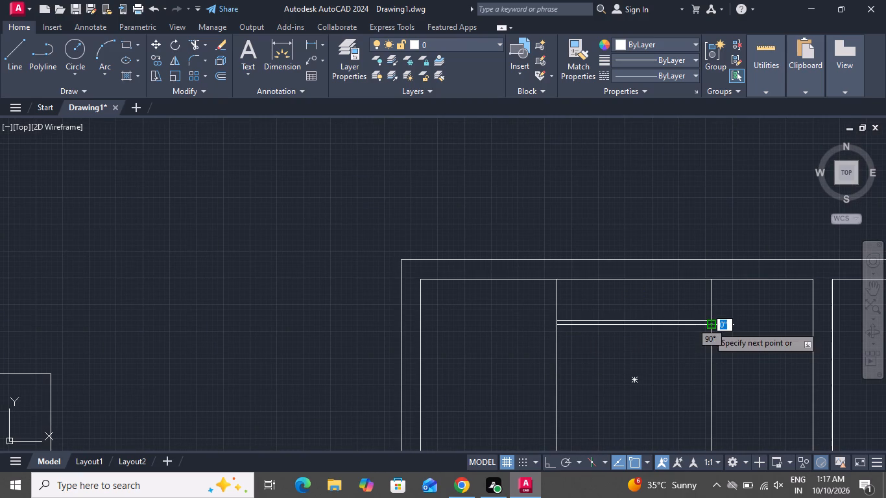
right_click(708, 326)
left_click(714, 345)
scroll(521, 305, "down", 1)
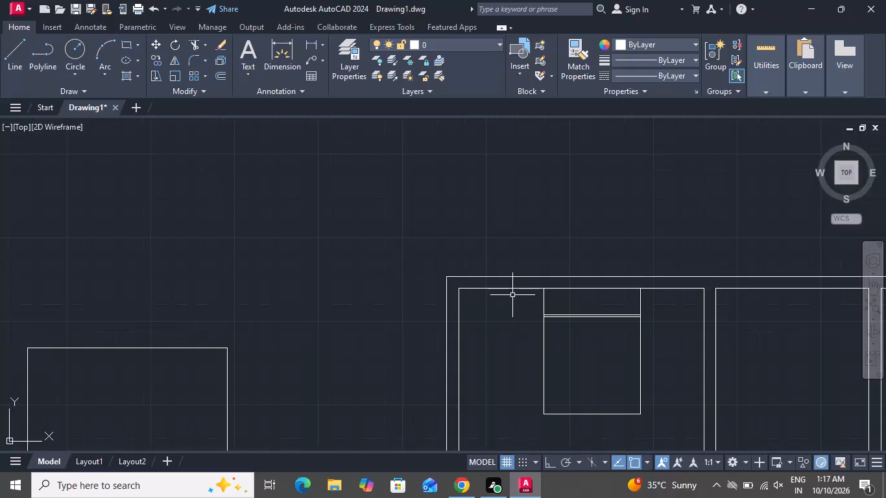
Draw the blanket fold: a diagonal from the bed's lower-right corner to its left edge, ending in a small triangle outside that edge.
left_click(16, 54)
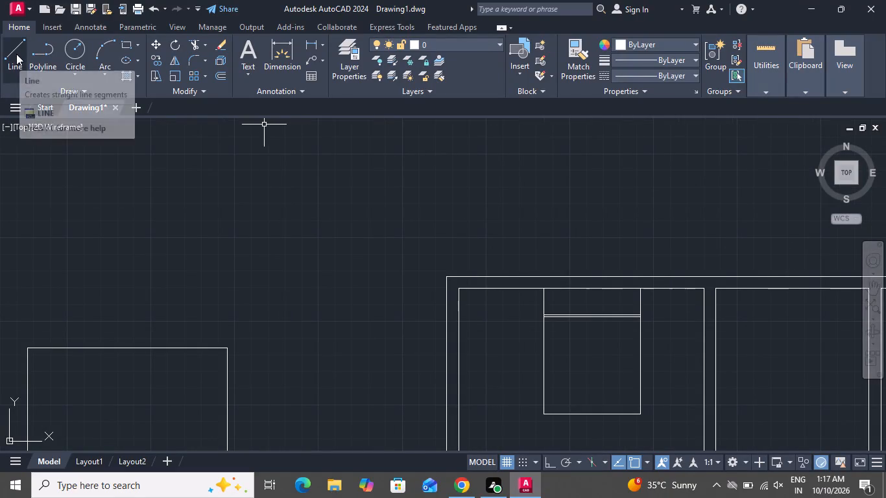
left_click(638, 413)
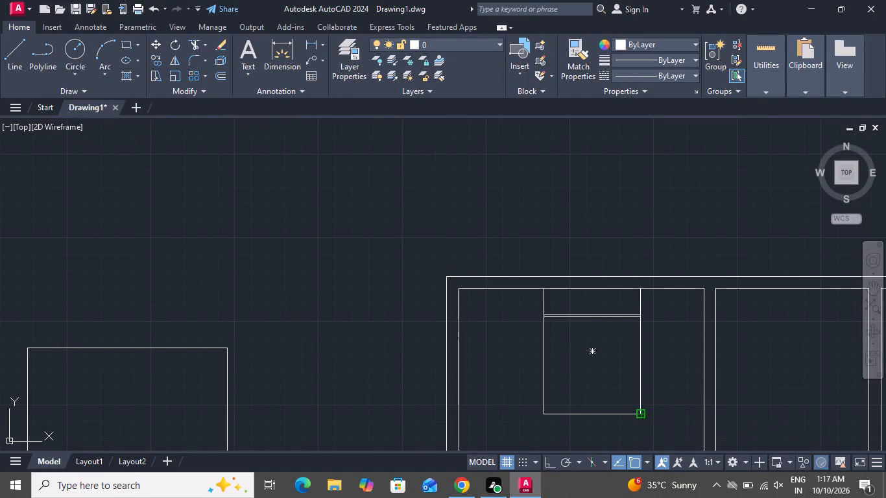
left_click(542, 345)
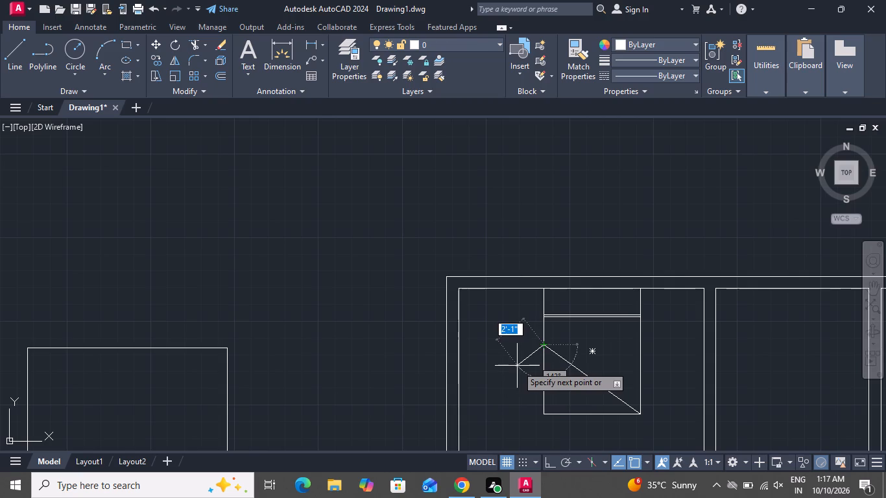
scroll(518, 366, "up", 1)
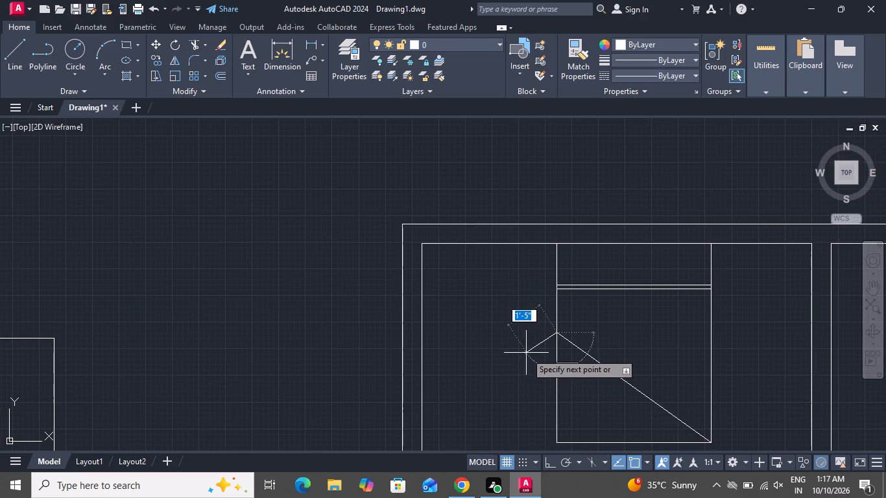
left_click(532, 329)
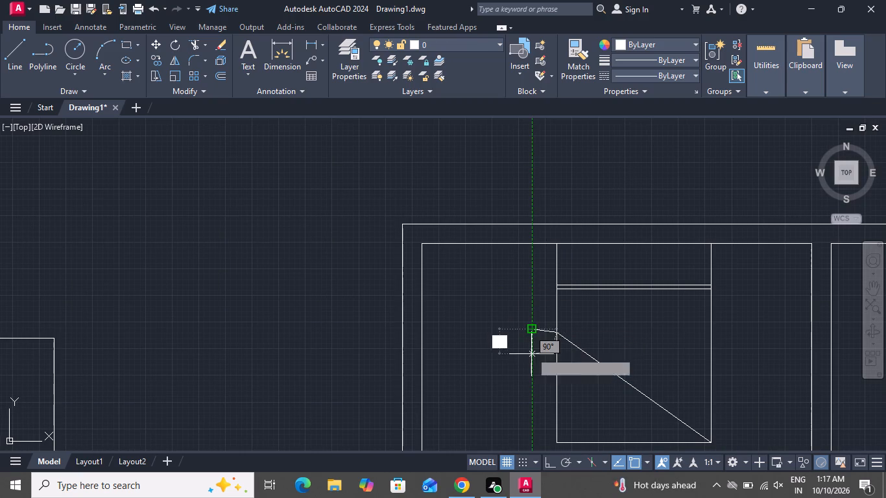
left_click(530, 360)
left_click(552, 336)
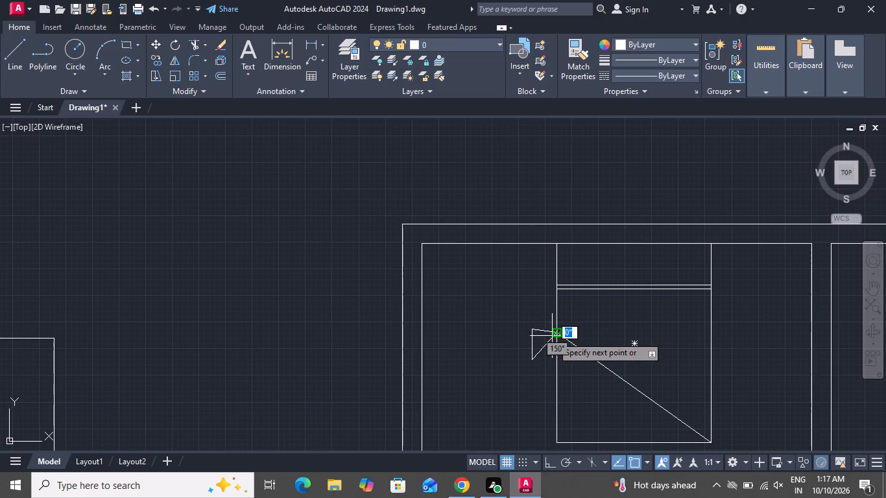
right_click(521, 386)
left_click(544, 252)
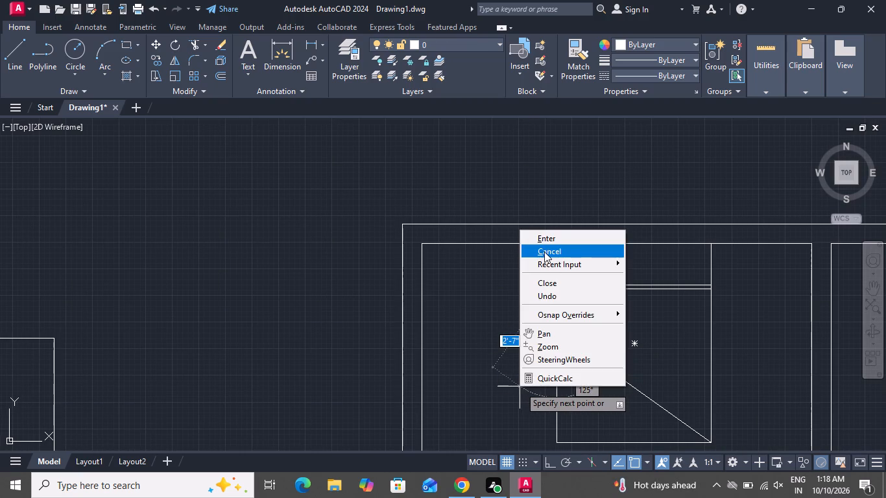
Draw a pillow rectangle about 1' by 9" with 2" filleted corners on the left of the bed's head section.
scroll(532, 361, "down", 4)
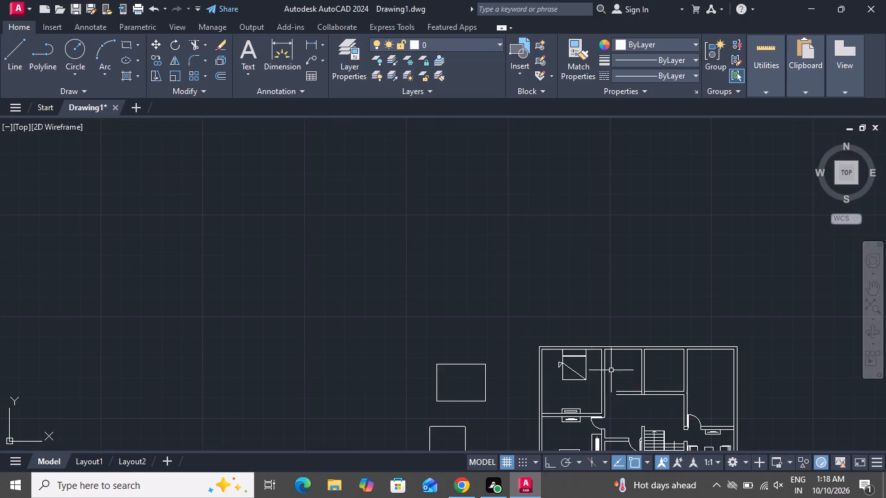
scroll(632, 396, "up", 2)
scroll(553, 300, "up", 2)
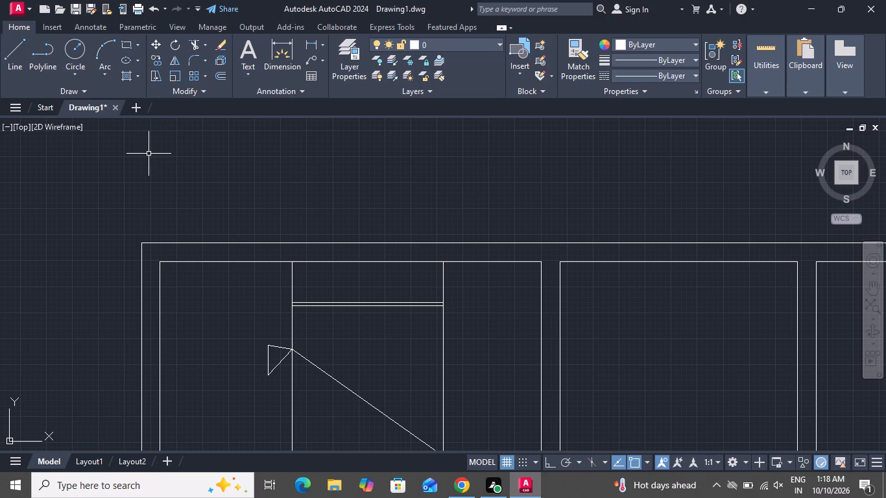
type("rec")
key("space")
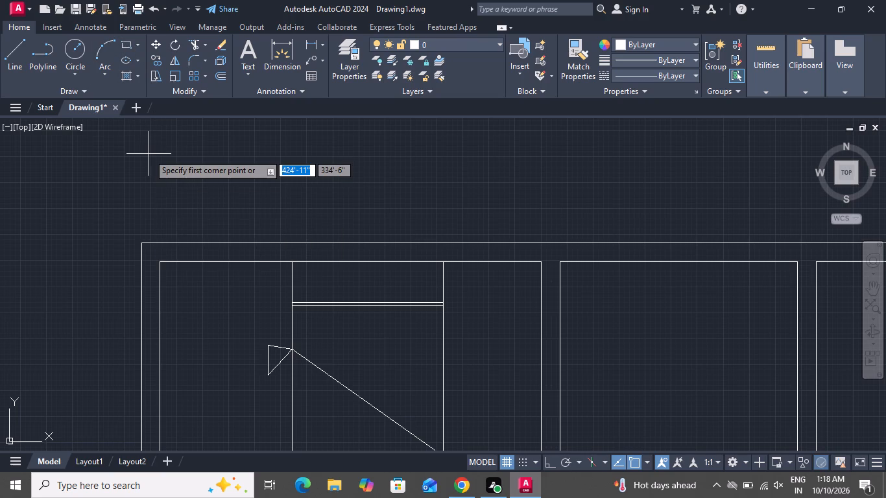
key("f")
key("space")
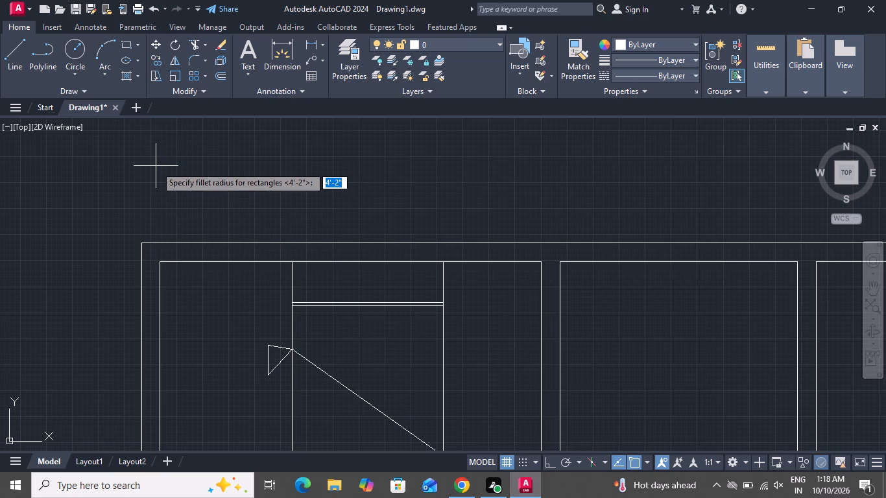
key("2")
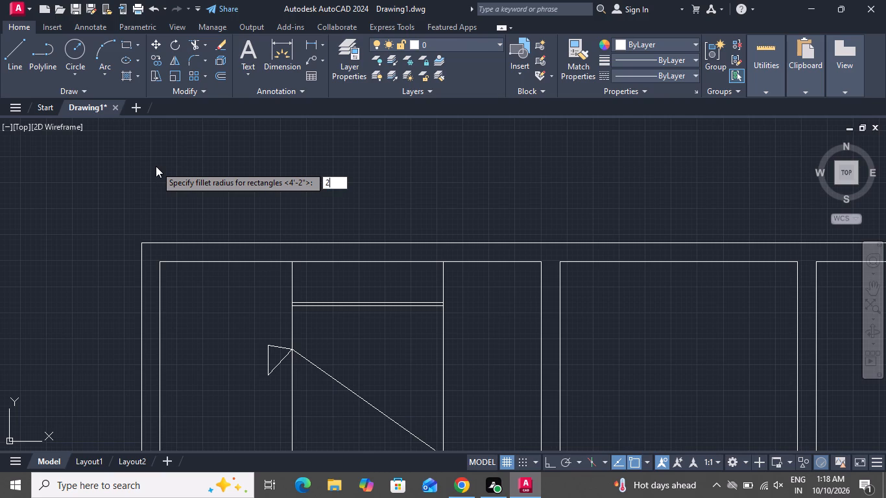
key("space")
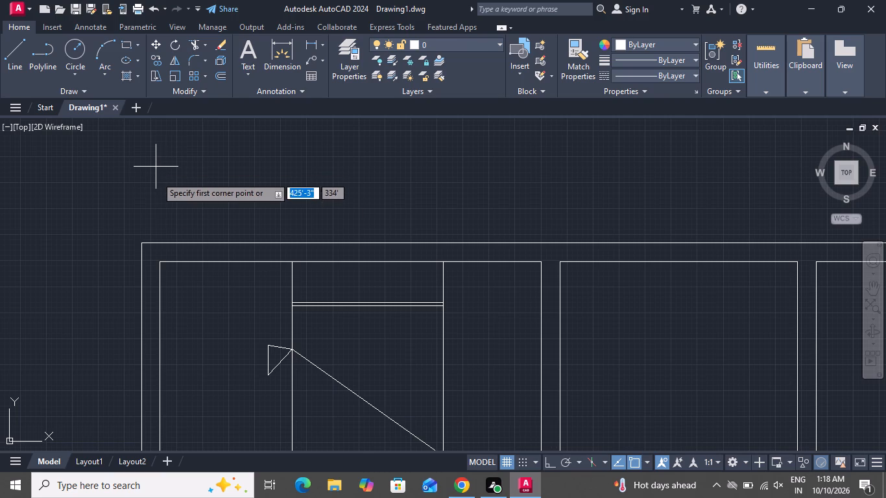
scroll(333, 286, "up", 2)
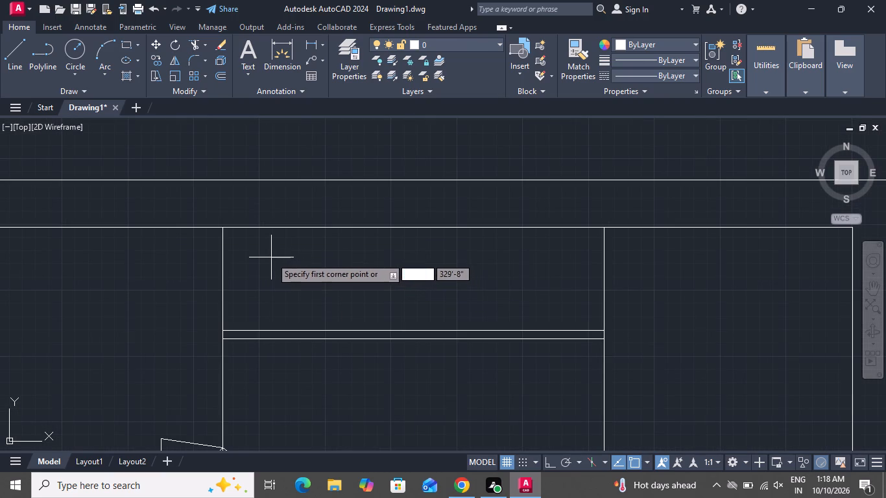
left_click(266, 254)
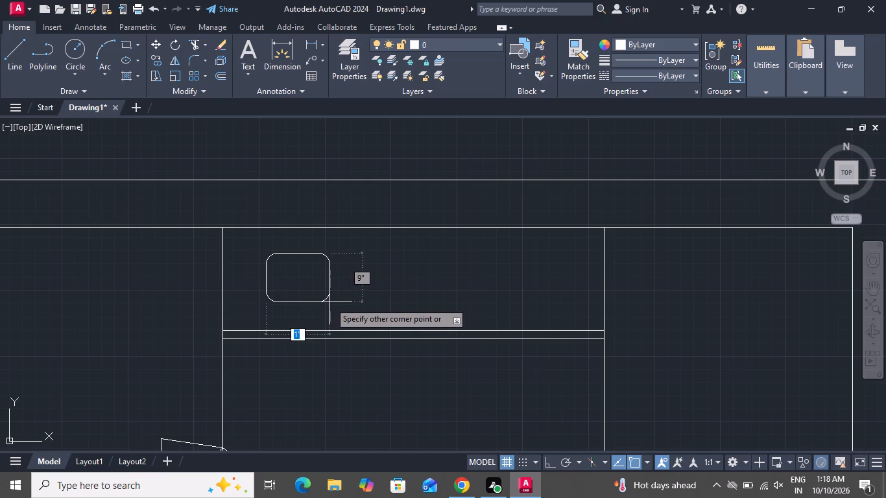
left_click(329, 302)
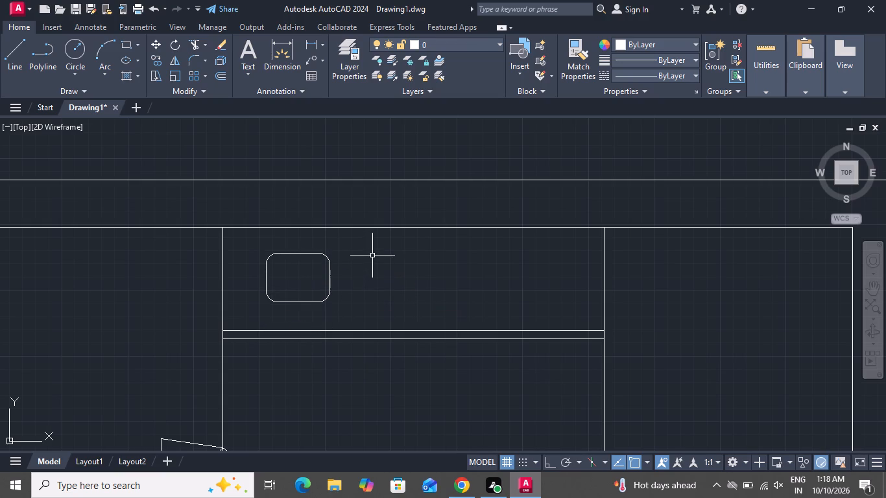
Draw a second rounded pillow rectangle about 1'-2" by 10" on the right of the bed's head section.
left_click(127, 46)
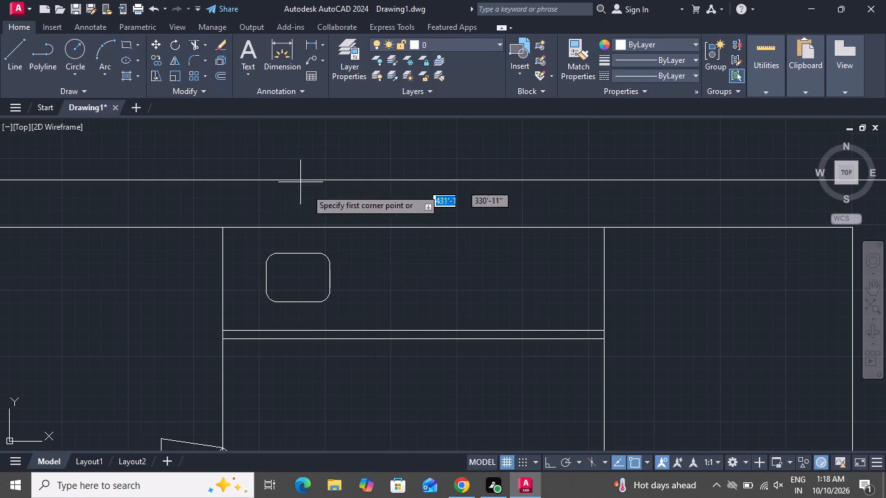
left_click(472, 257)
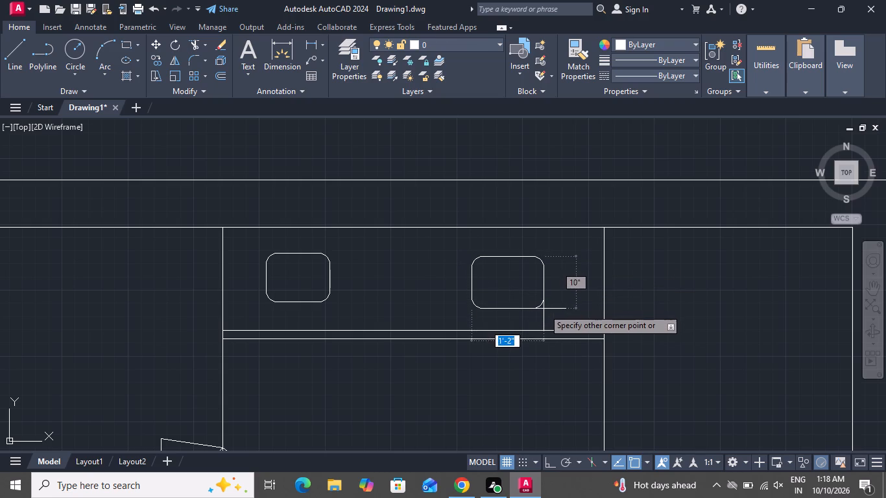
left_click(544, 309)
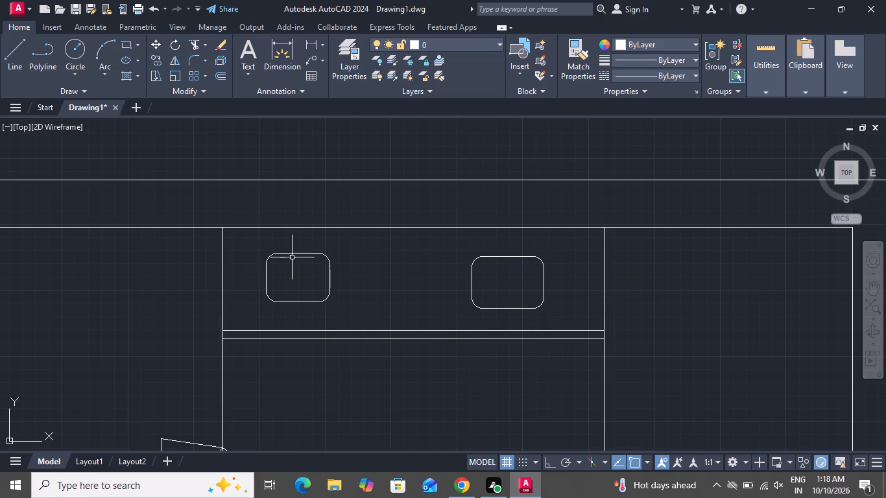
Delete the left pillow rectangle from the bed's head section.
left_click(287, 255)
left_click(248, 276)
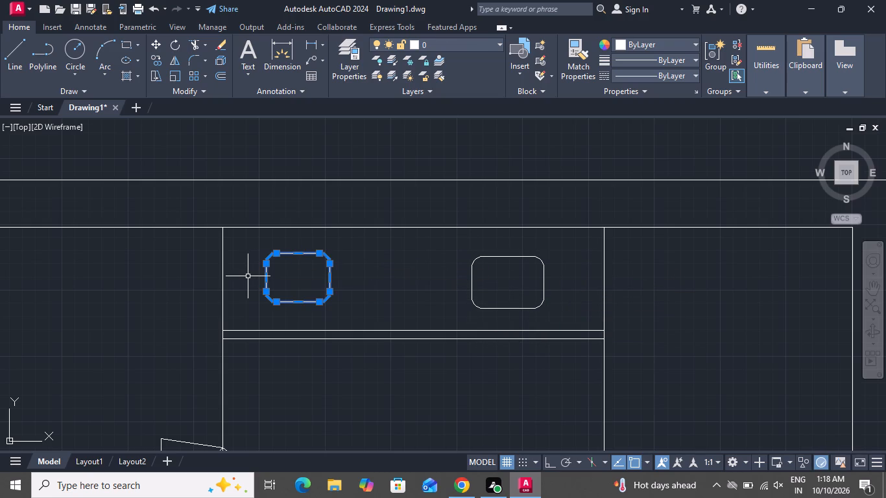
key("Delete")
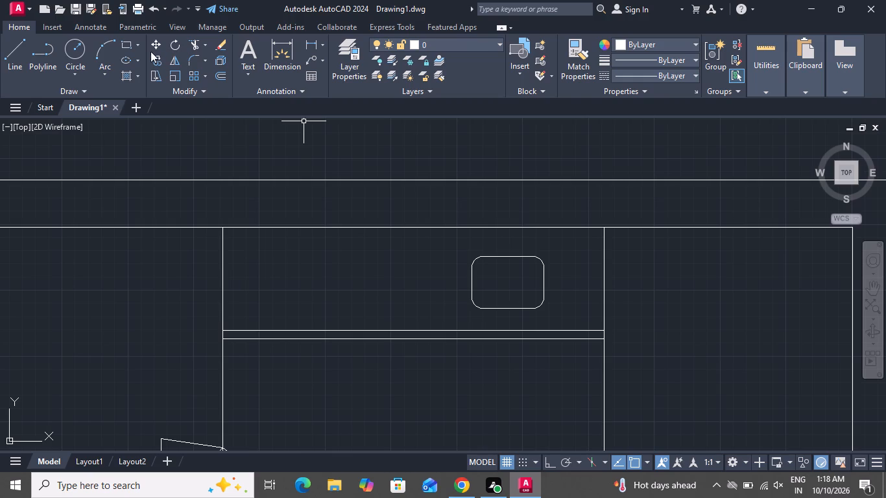
Draw a wider rounded pillow rectangle on the left of the bed's head section, just above the double line.
left_click(122, 44)
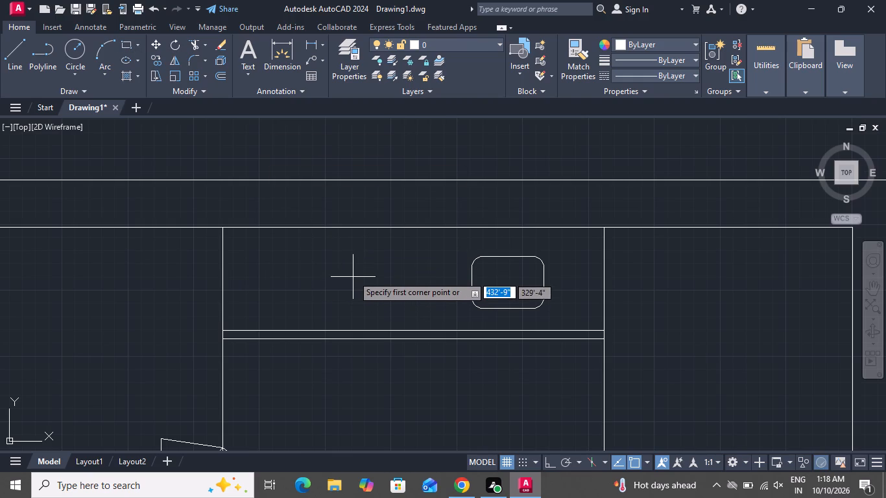
left_click(353, 265)
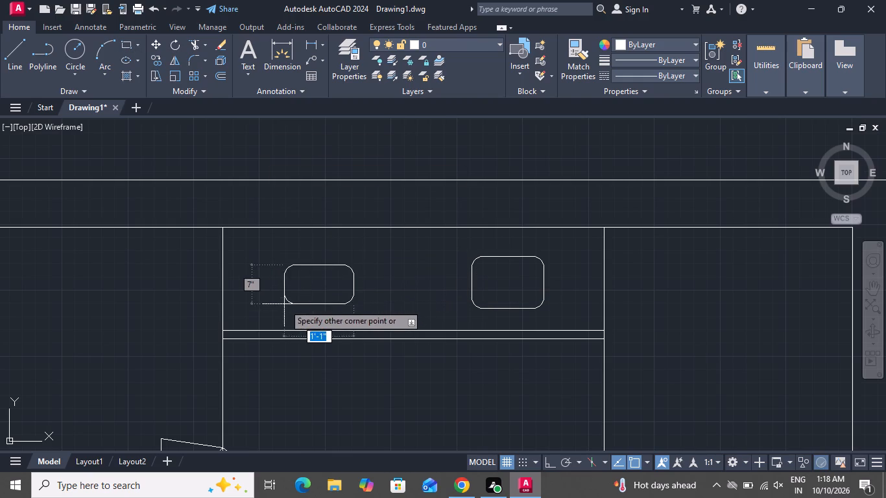
left_click(272, 311)
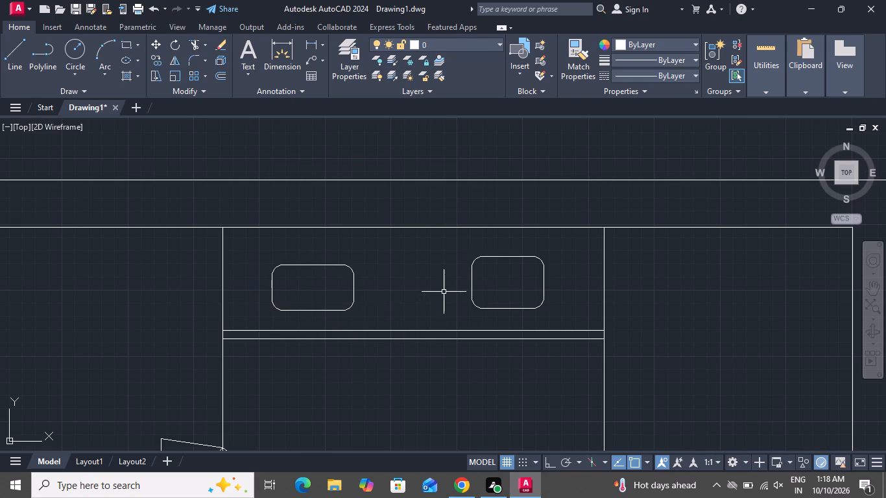
left_click(448, 291)
left_click(382, 314)
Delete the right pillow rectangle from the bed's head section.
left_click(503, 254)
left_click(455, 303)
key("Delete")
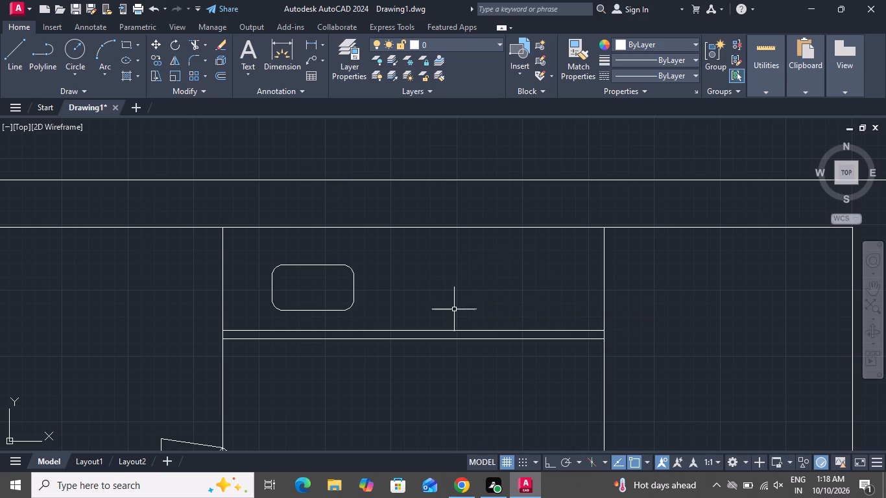
Draw a rounded pillow rectangle about 1'-3" by 8" on the right of the bed's head section, level with the left pillow.
left_click(123, 45)
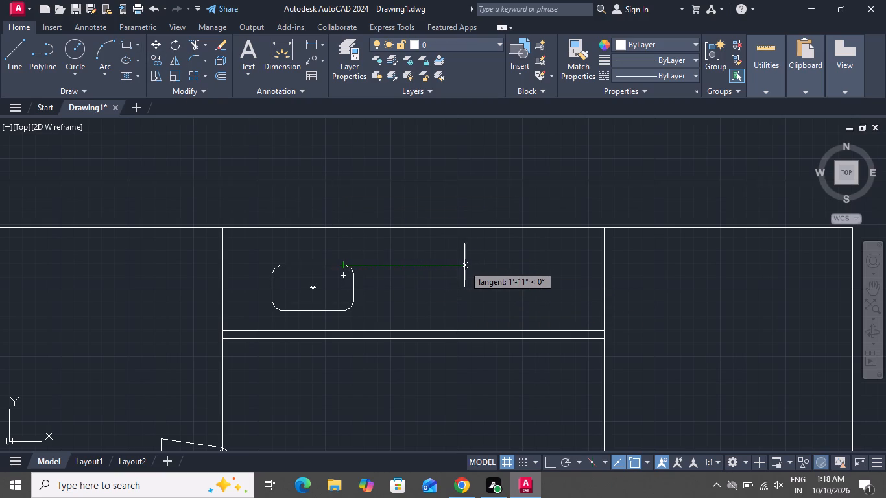
left_click(482, 265)
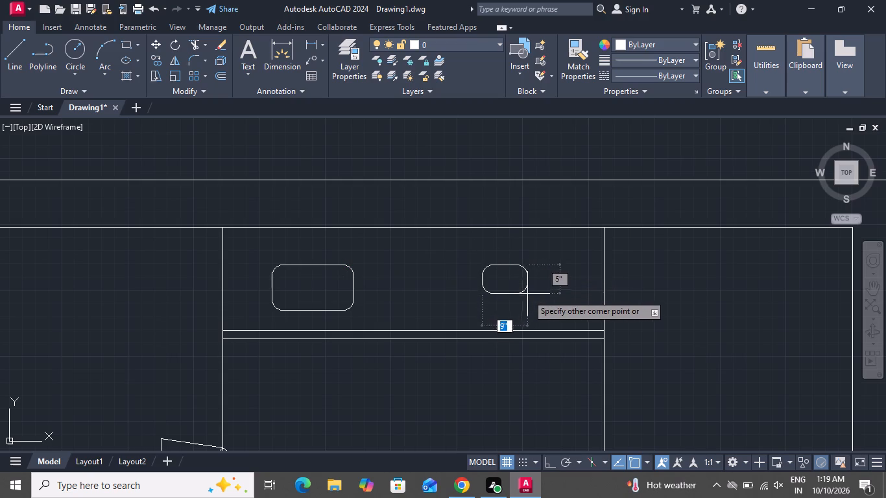
left_click(562, 307)
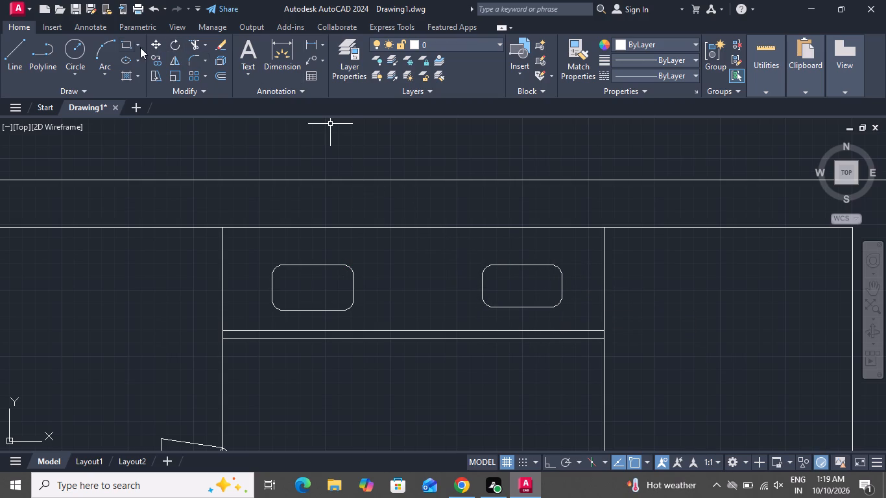
Draw a smaller rounded cushion rectangle about 1' by 7" between the two pillows, slightly lower and just above the double line.
left_click(121, 40)
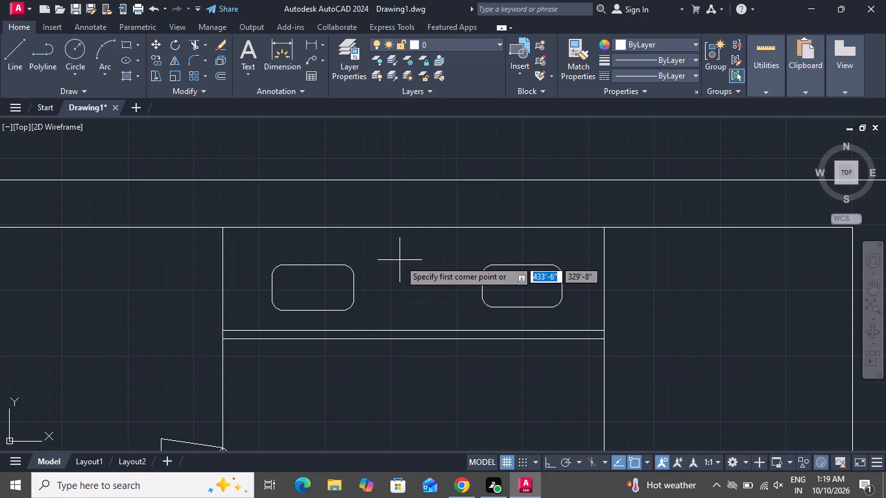
left_click(395, 287)
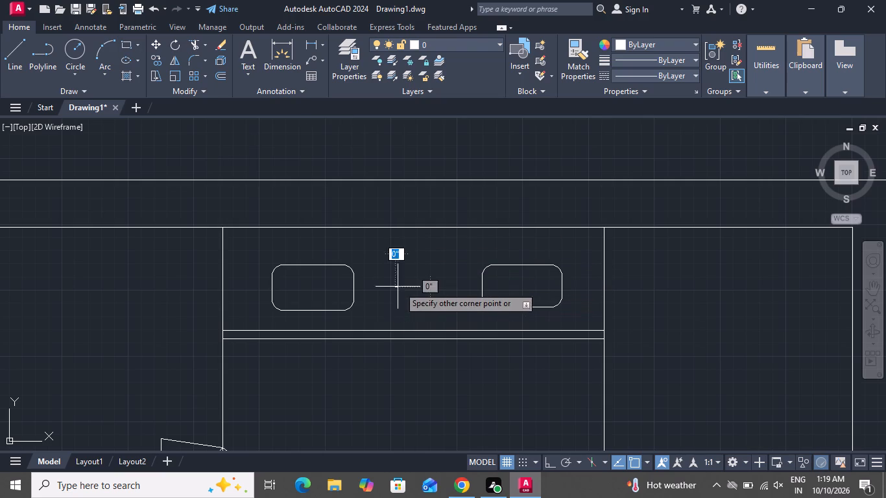
left_click(457, 324)
scroll(278, 341, "up", 1)
scroll(282, 340, "down", 3)
scroll(401, 355, "down", 1)
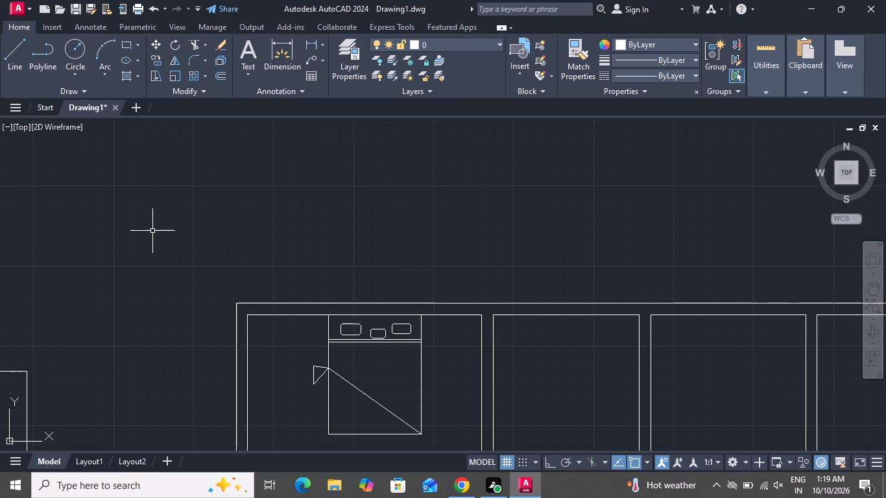
Reset the Rectangle fillet to give sharp corners and draw a plain rectangle in the empty space above the upper-left room.
type("rec")
key("space")
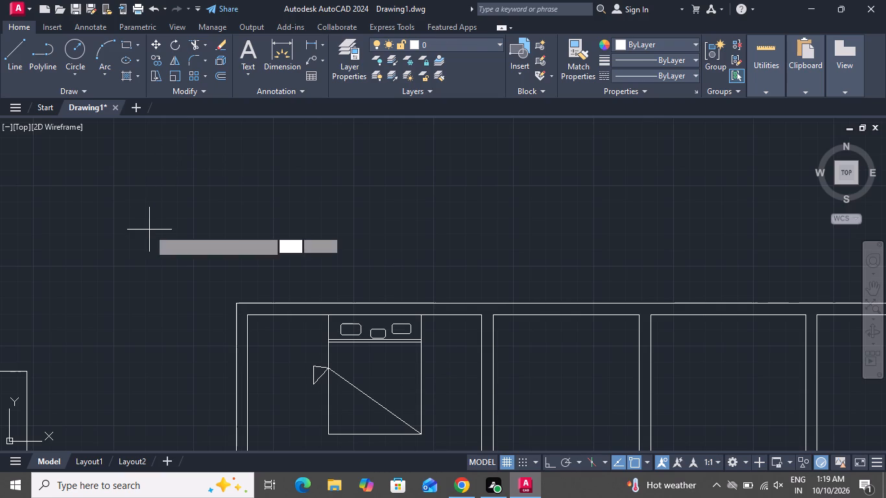
type("f o")
key("space")
left_click_drag(149, 228, 159, 238)
left_click(344, 185)
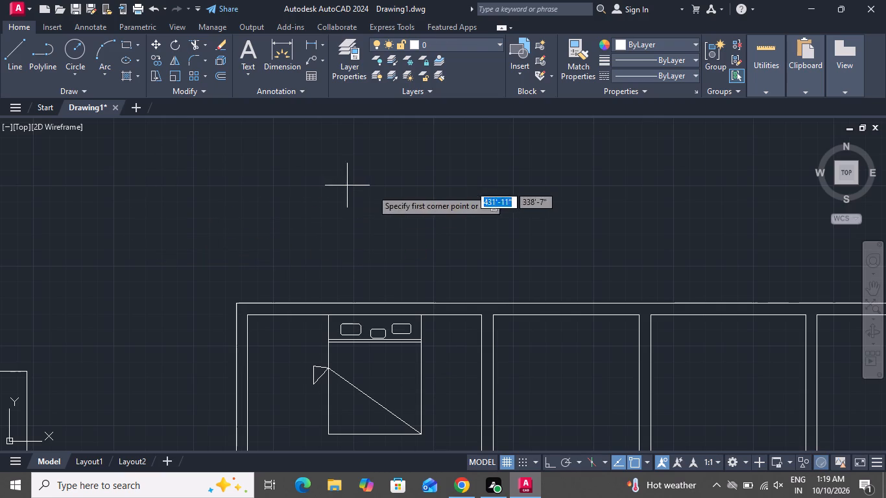
left_click(391, 196)
left_click(275, 251)
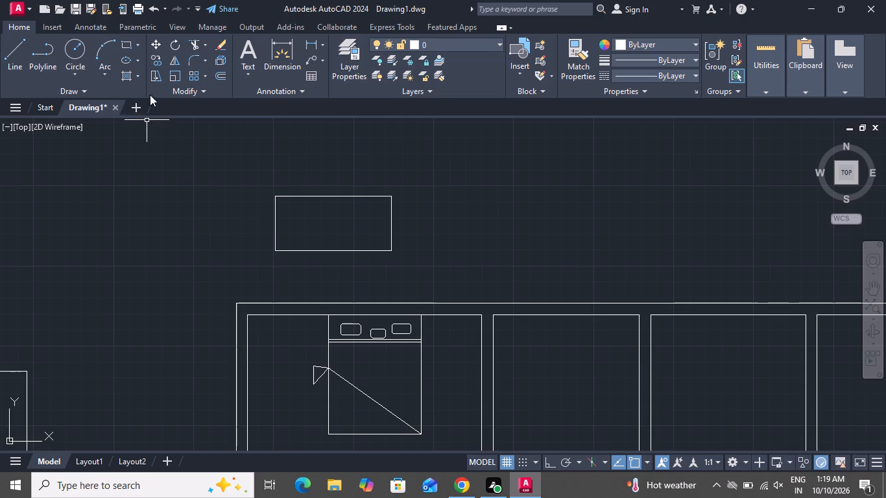
Draw a square-cornered bedside table about 1' by 10" just left of the bed's head, slightly below the upper wall.
left_click(128, 46)
scroll(307, 324, "up", 1)
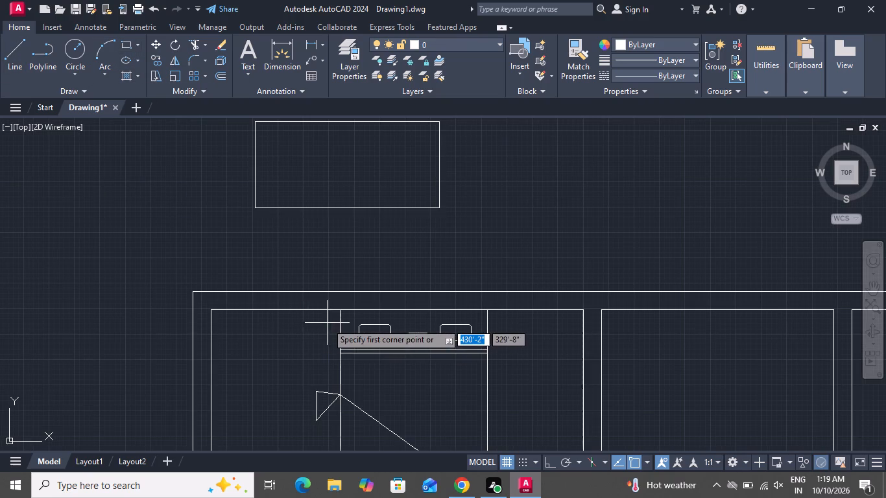
scroll(332, 319, "up", 4)
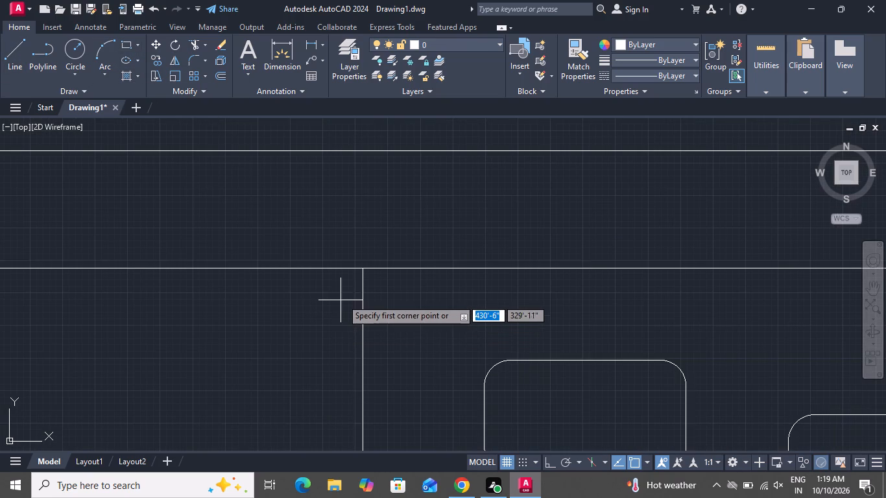
left_click(336, 289)
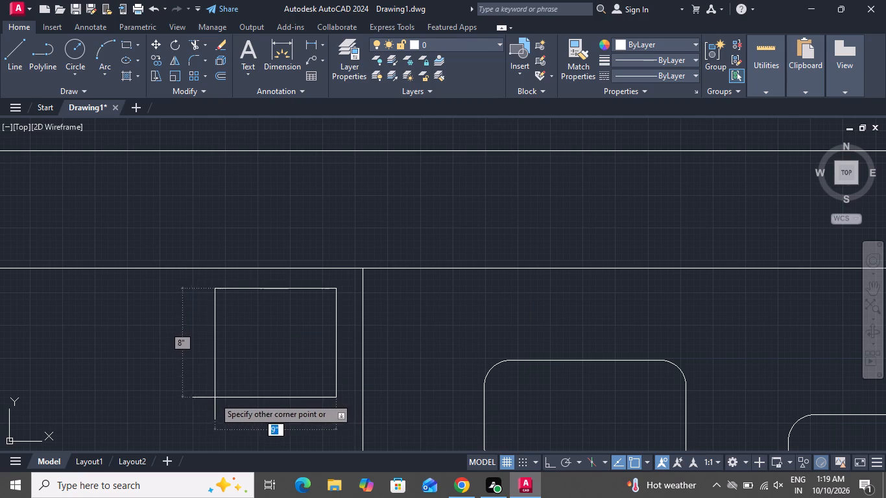
scroll(184, 413, "up", 1)
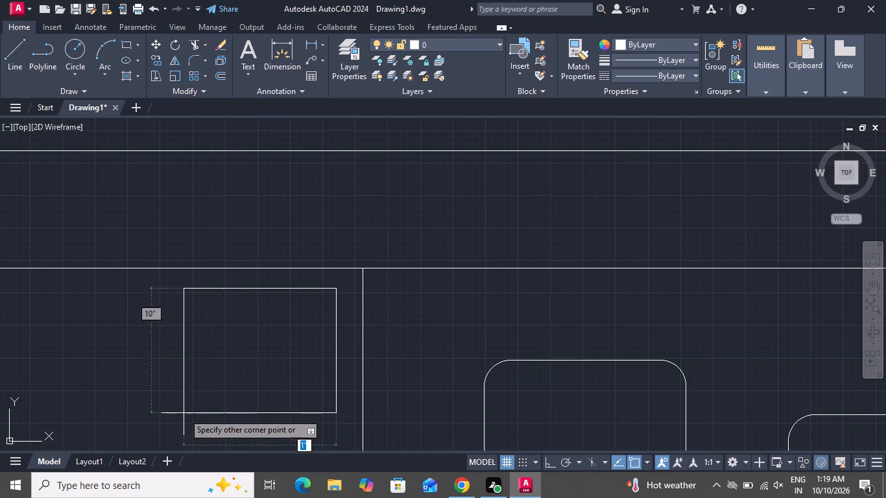
scroll(185, 414, "down", 3)
left_click(184, 417)
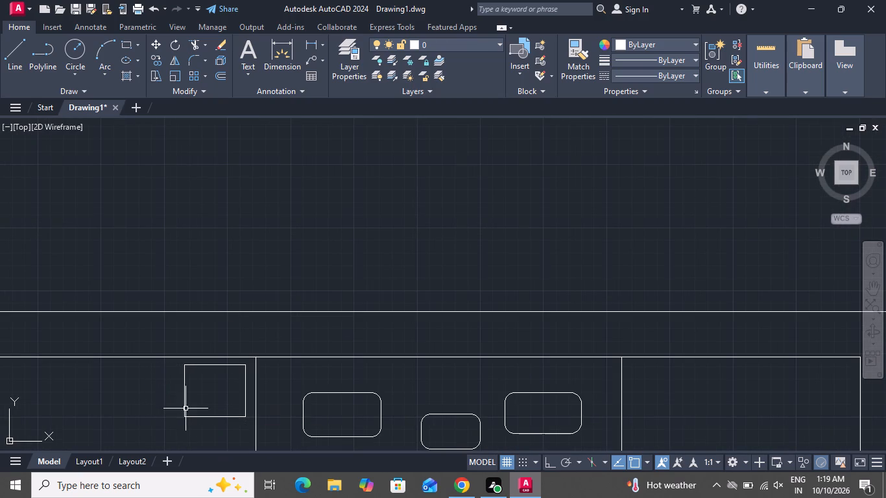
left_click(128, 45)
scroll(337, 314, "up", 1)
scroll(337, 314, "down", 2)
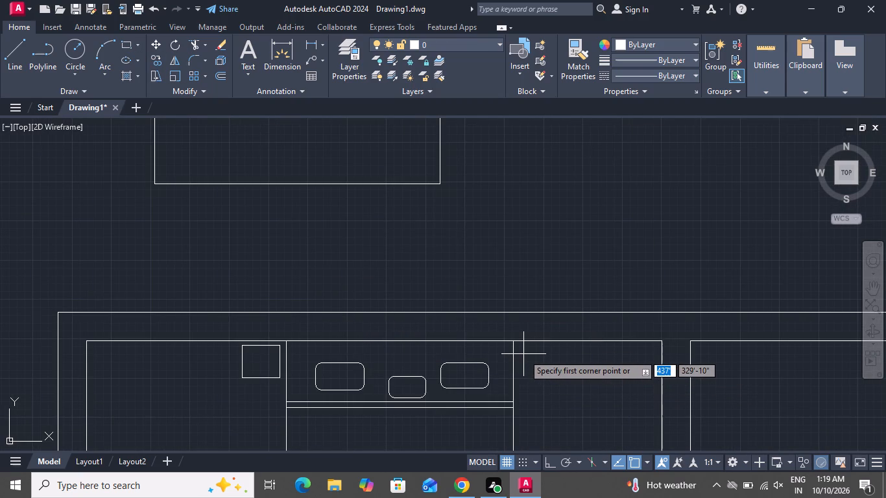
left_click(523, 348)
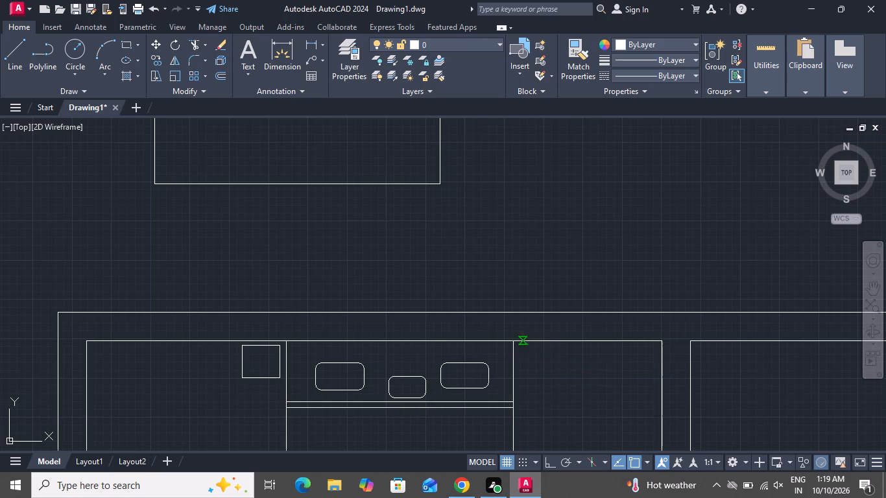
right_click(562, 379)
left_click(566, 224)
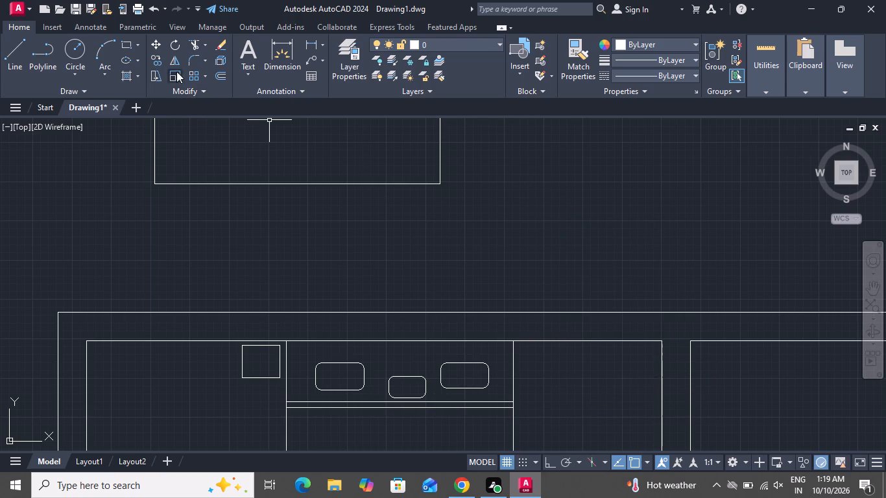
Draw a second square-cornered bedside table about 1' deep just right of the bed's head, below the upper wall.
left_click(127, 45)
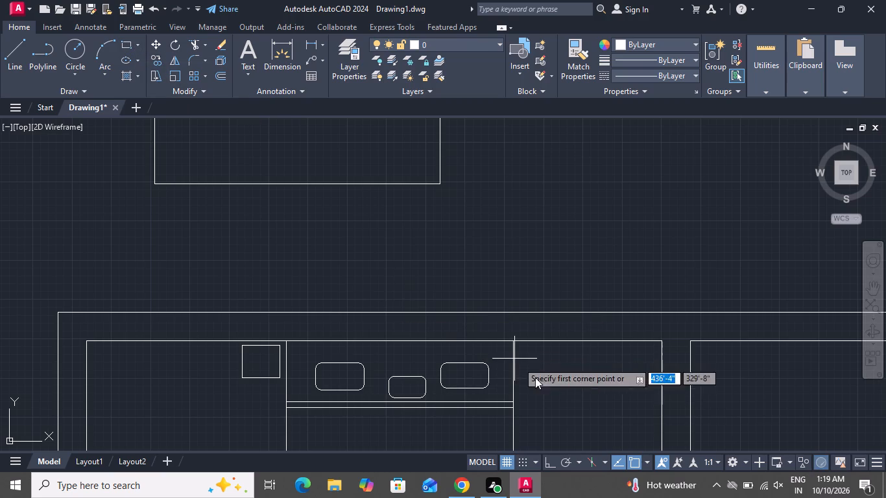
left_click(522, 353)
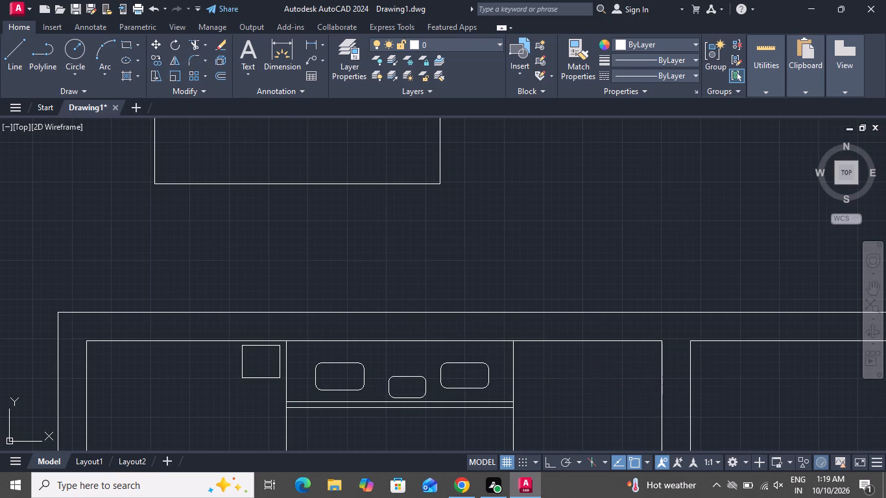
left_click(566, 390)
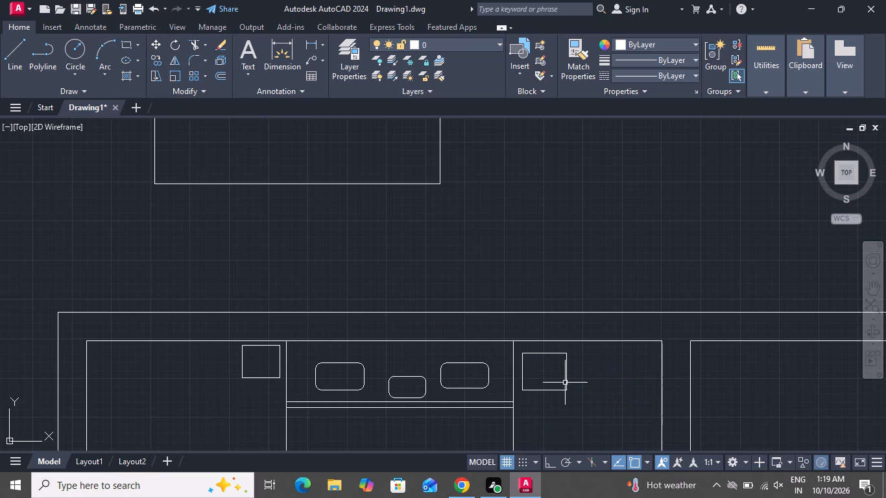
Move the right bedside table about 1" left and 2" up, closer to the bed and the upper wall.
left_click(565, 378)
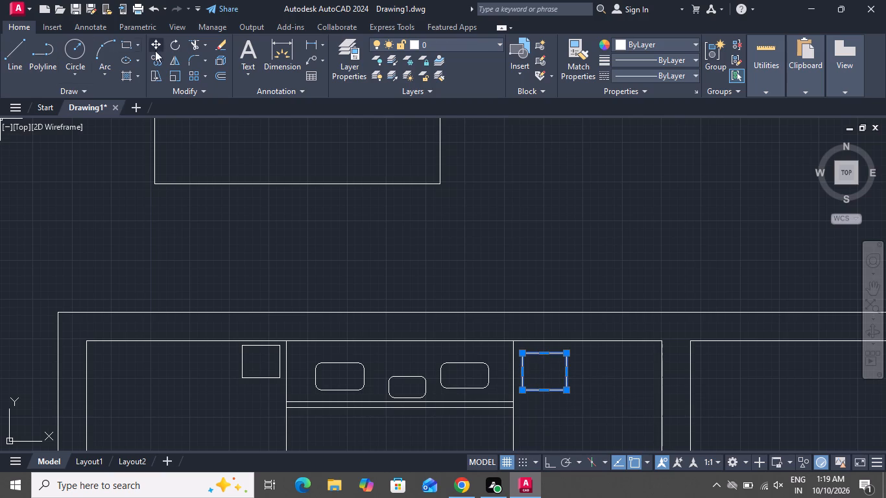
left_click(156, 42)
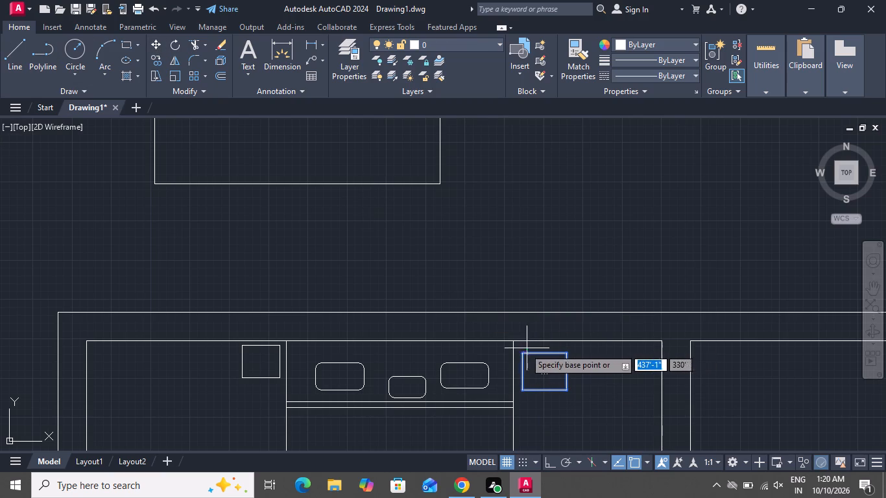
left_click(520, 355)
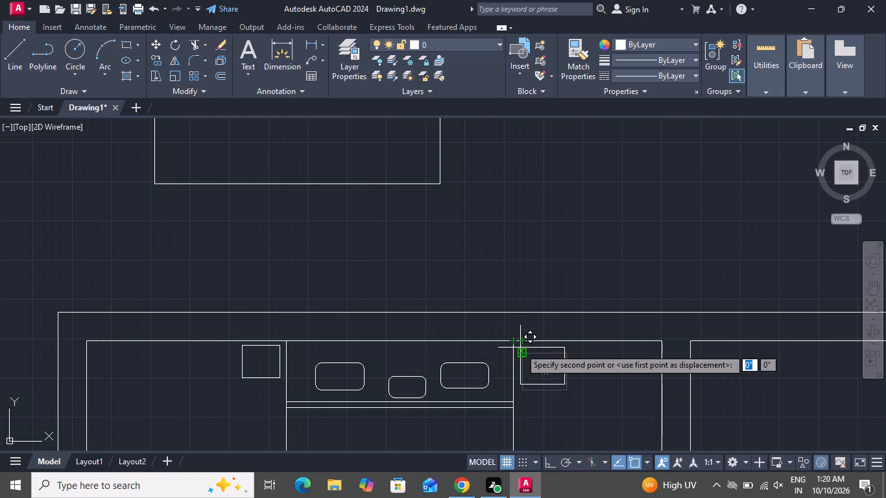
scroll(522, 350, "up", 3)
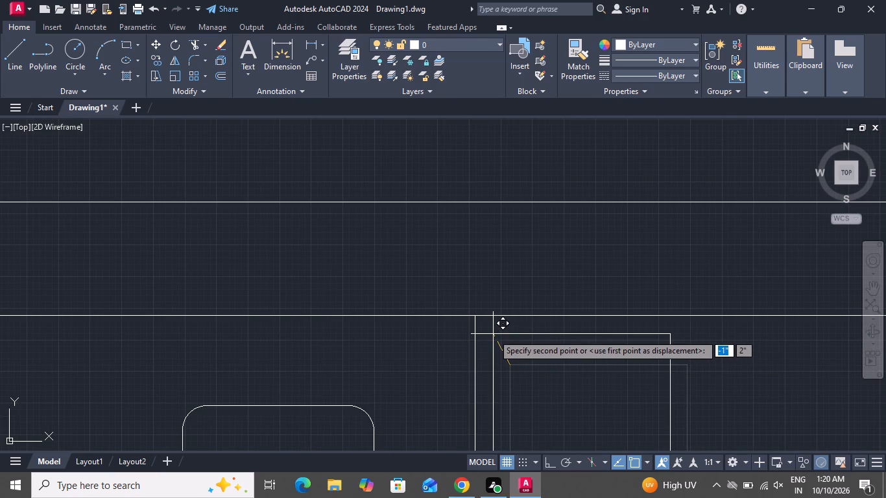
left_click(493, 334)
scroll(521, 332, "down", 2)
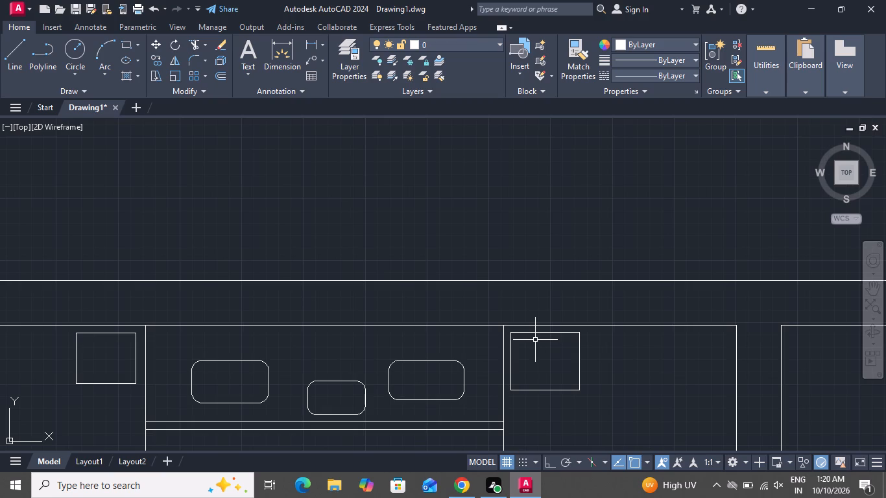
Draw a wardrobe outline about 1'-11" deep along the bedroom's right wall, from the upper wall to just below the bed's foot.
scroll(535, 340, "down", 4)
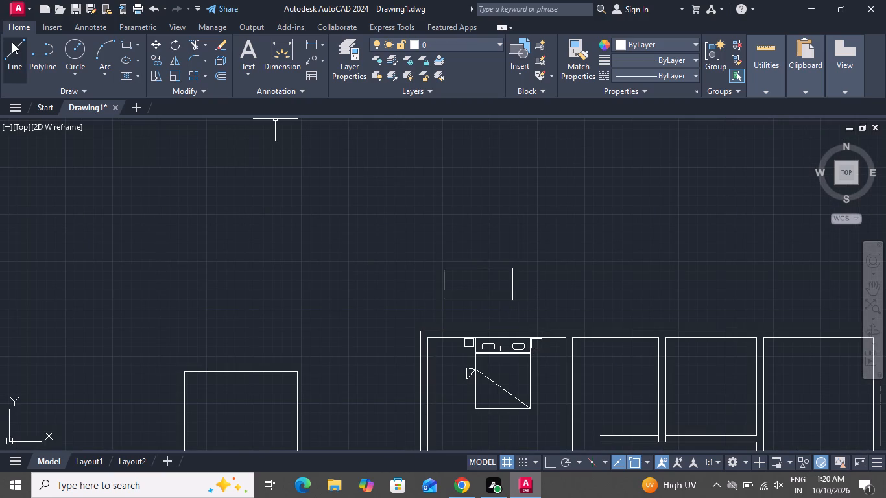
left_click(12, 42)
scroll(346, 244, "down", 2)
scroll(435, 303, "up", 2)
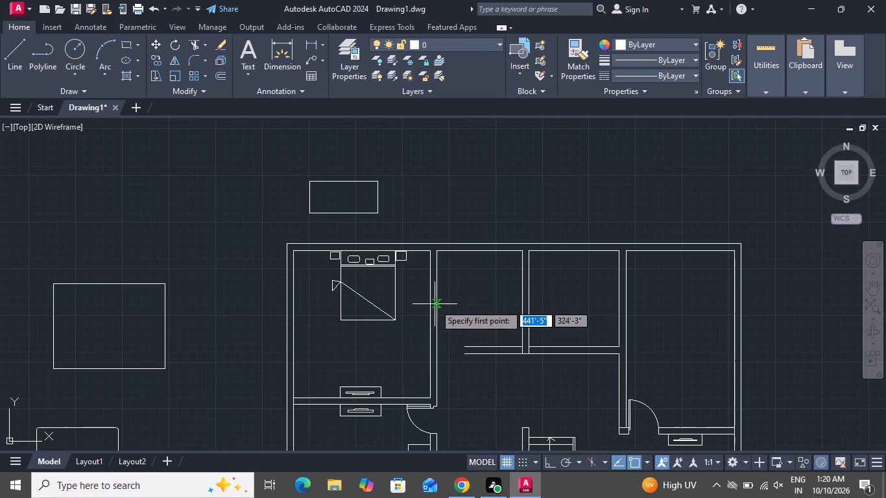
scroll(433, 298, "up", 4)
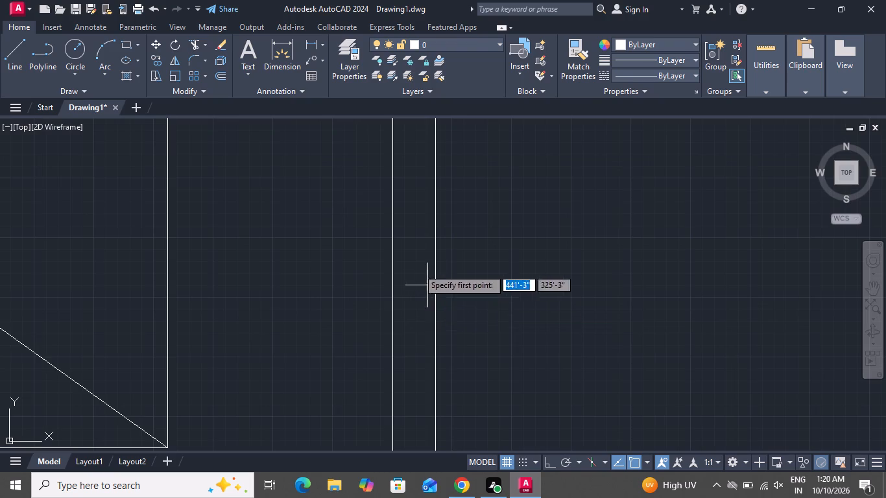
scroll(443, 309, "down", 2)
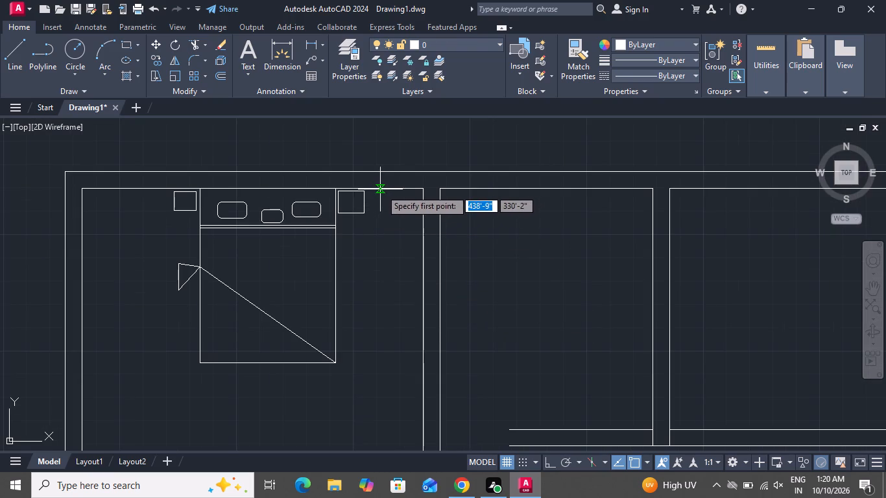
left_click(382, 189)
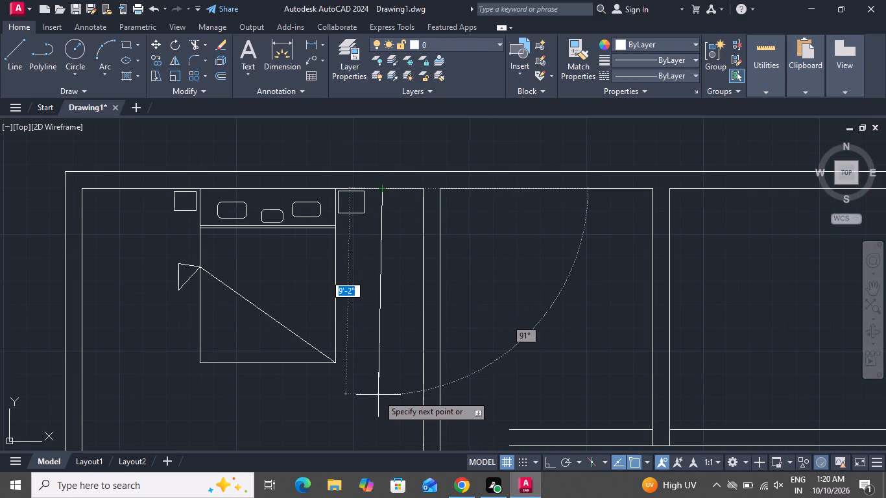
left_click(380, 404)
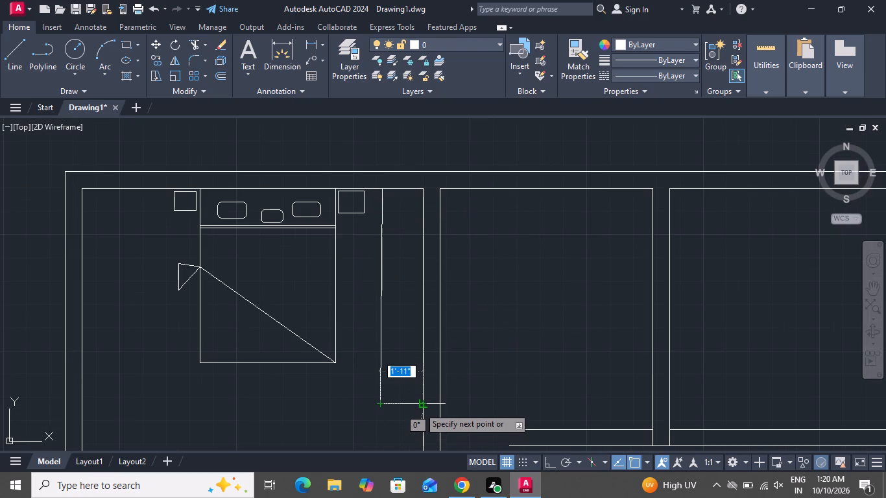
left_click(419, 407)
right_click(419, 407)
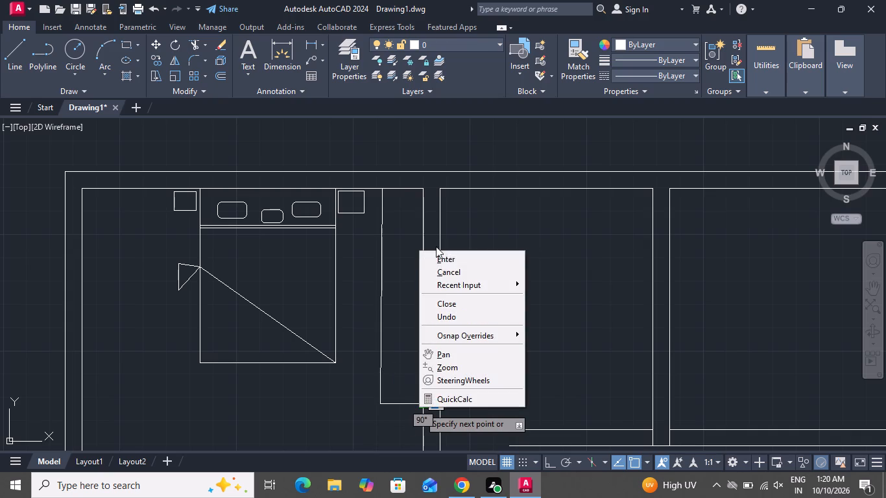
left_click(437, 267)
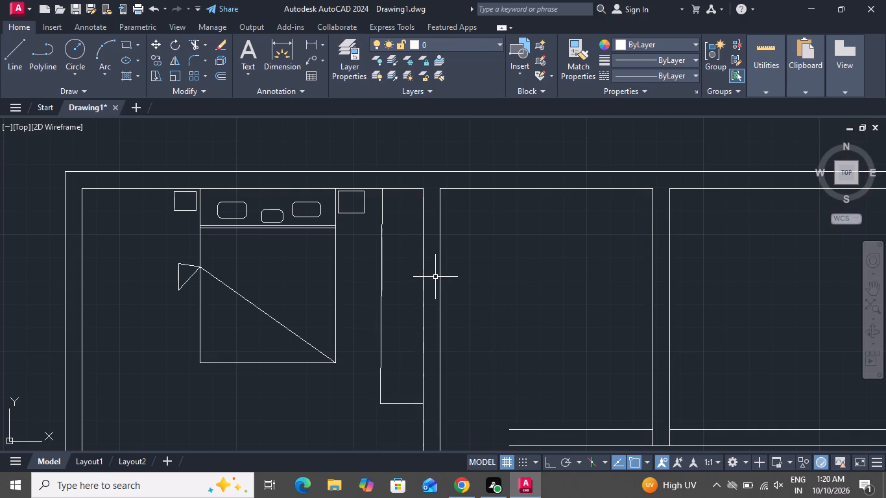
Draw a vertical hanging-rail line about 7'-8" long down the inside of the wardrobe, stopping short of both ends.
left_click(5, 53)
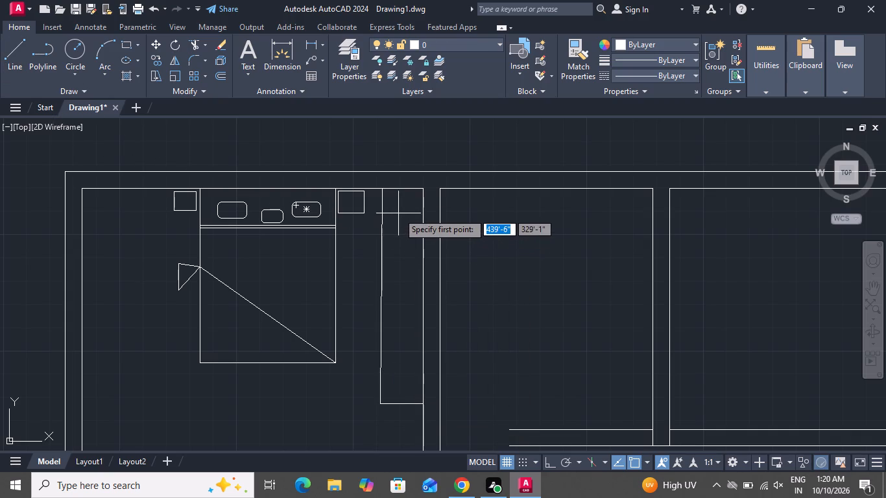
left_click(400, 211)
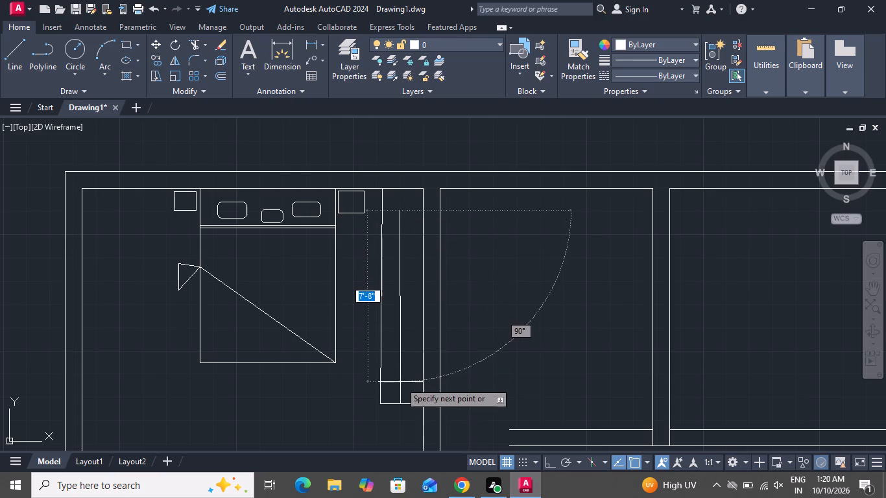
left_click(400, 382)
right_click(400, 383)
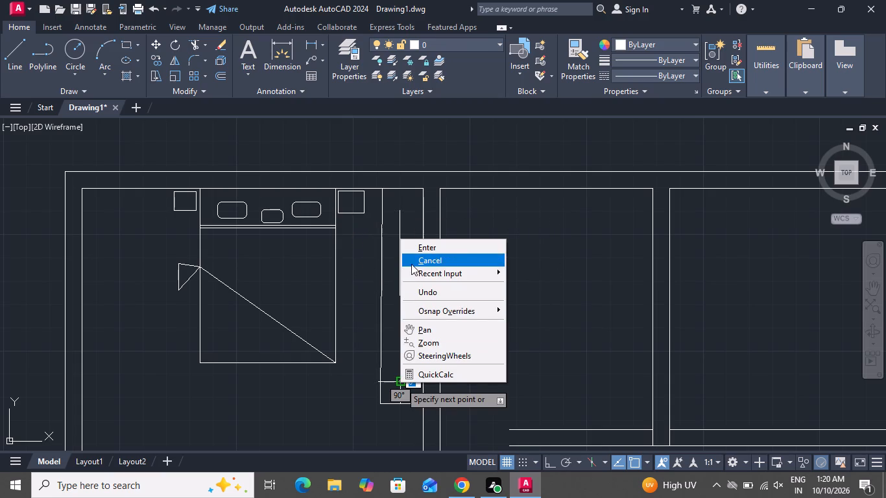
left_click(411, 262)
Draw a short, roughly horizontal hanger line crossing the wardrobe rail just below its upper end.
left_click(4, 51)
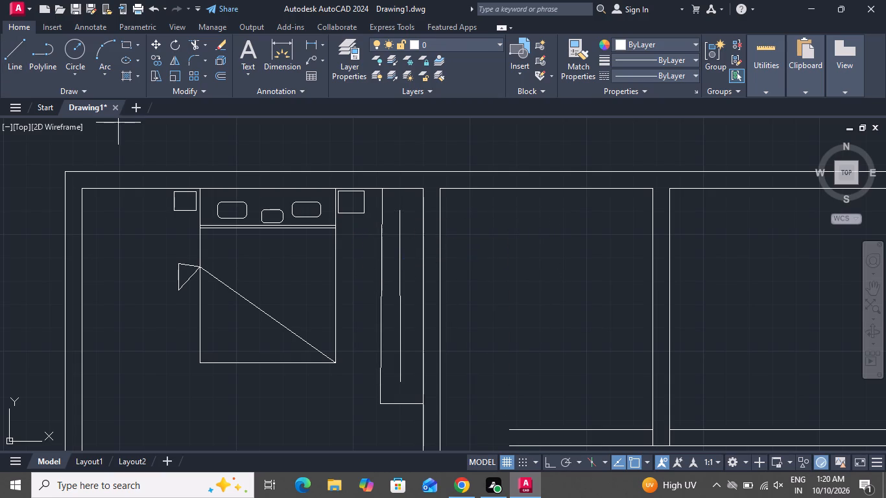
scroll(386, 209, "up", 1)
left_click(390, 226)
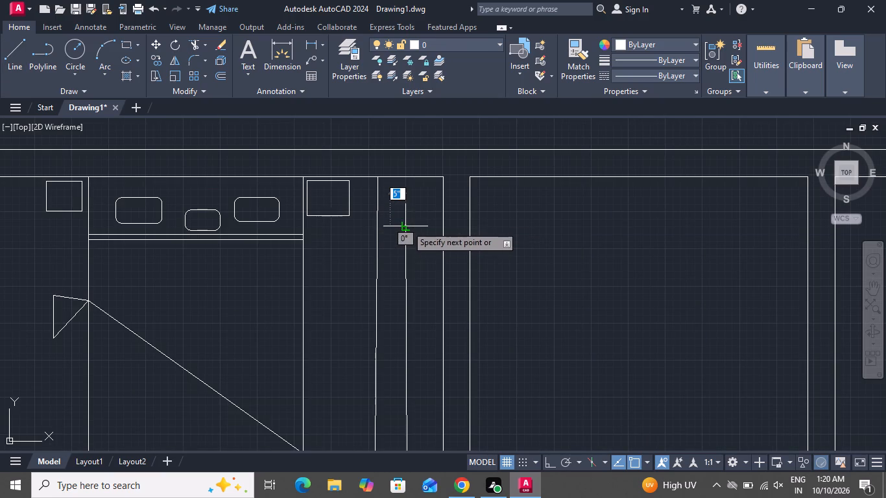
left_click(426, 225)
right_click(426, 225)
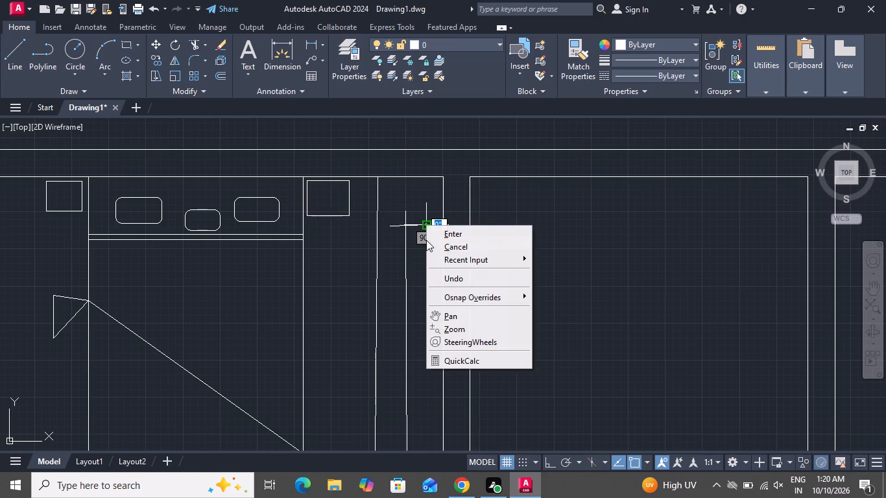
left_click(433, 246)
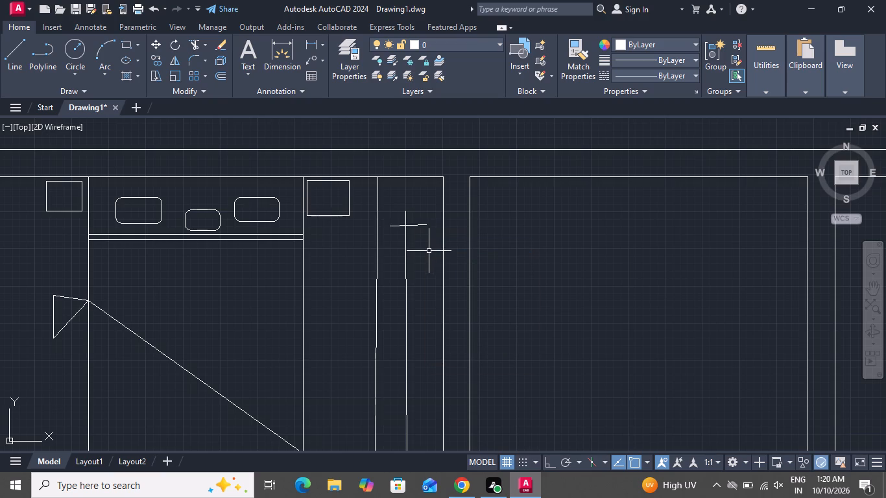
Offset the short hanger line downward at a 5" distance, chaining four copies along the wardrobe rail.
type("o")
key("space")
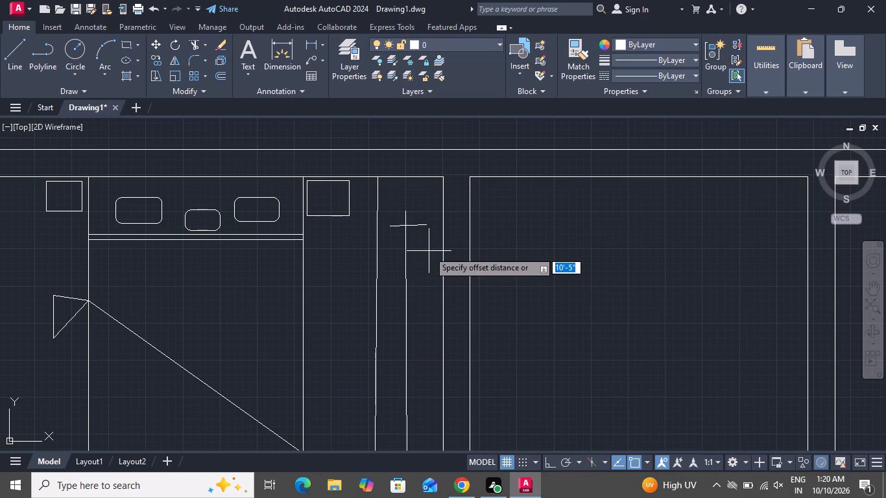
key("5")
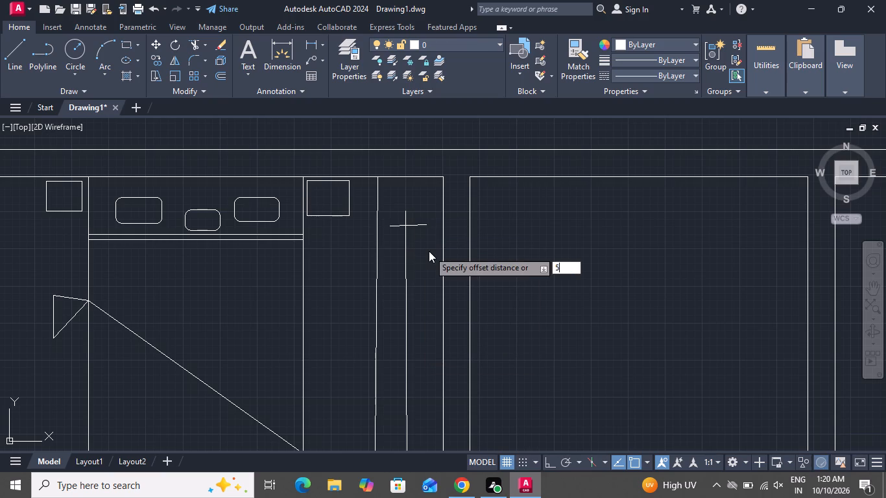
key("shift+quotedbl")
key("space")
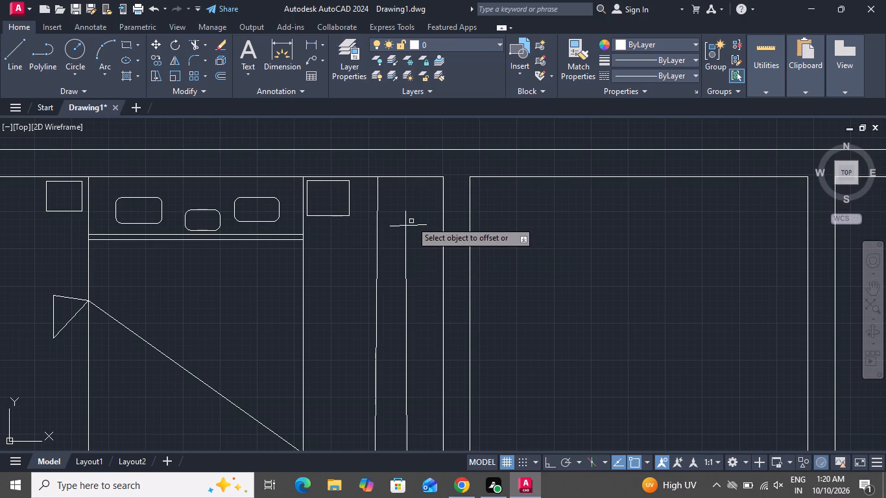
left_click(416, 225)
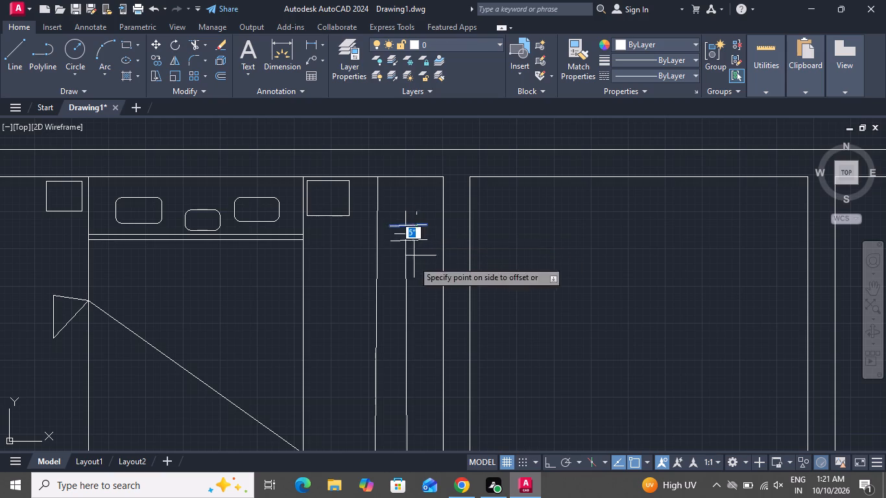
left_click(411, 276)
left_click(418, 243)
left_click(417, 308)
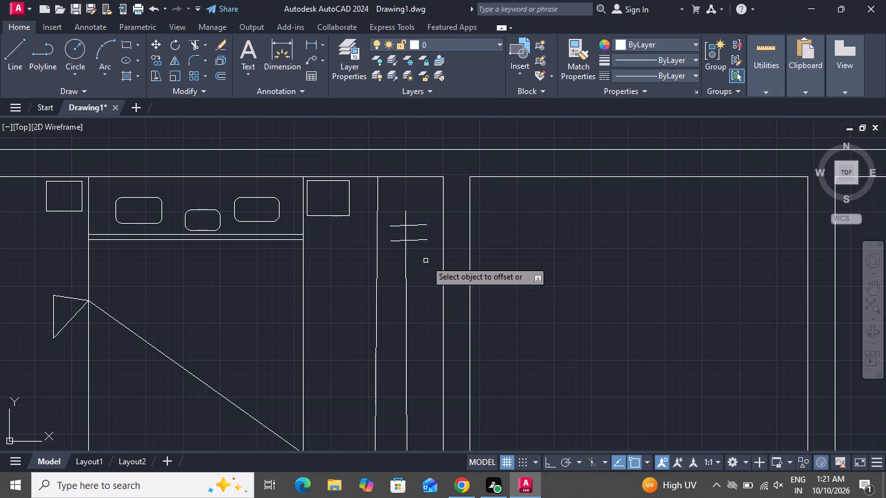
left_click(425, 239)
left_click(418, 272)
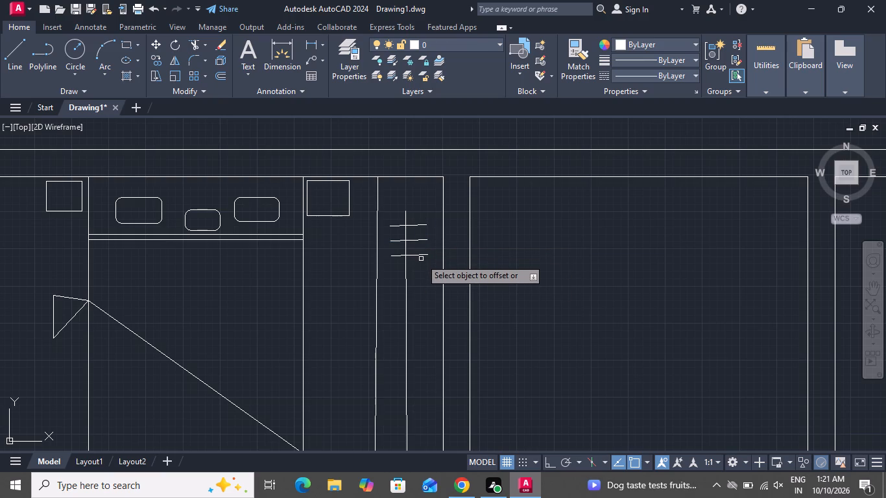
left_click(421, 259)
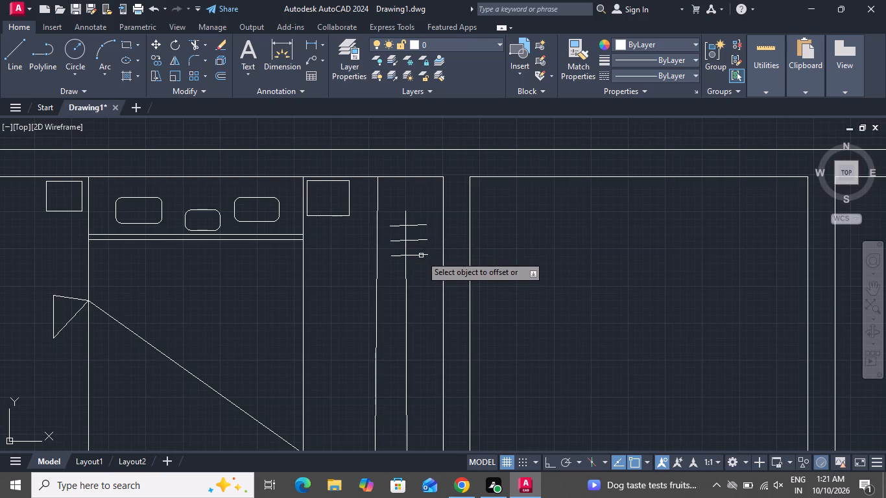
left_click(421, 255)
left_click(420, 285)
left_click_drag(424, 269, 424, 277)
left_click(420, 307)
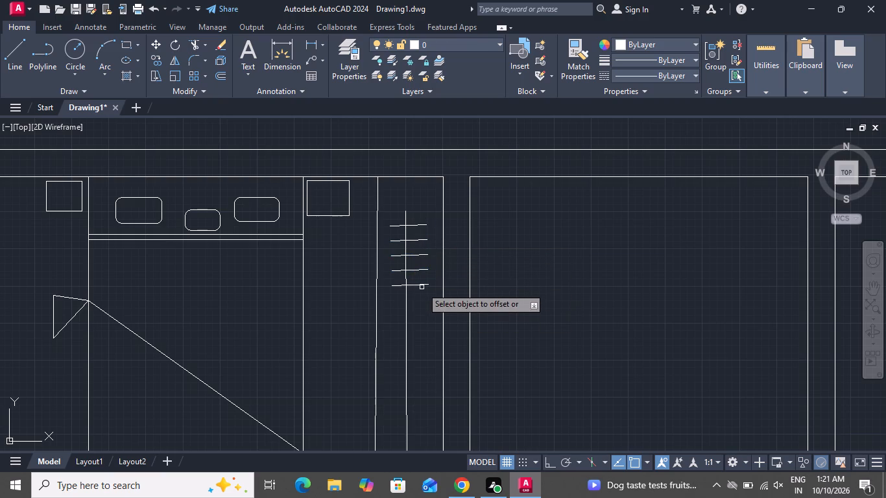
Continue the 5" offsets downward from the lowest hanger line, adding five more along the rail.
left_click(423, 283)
left_click(411, 341)
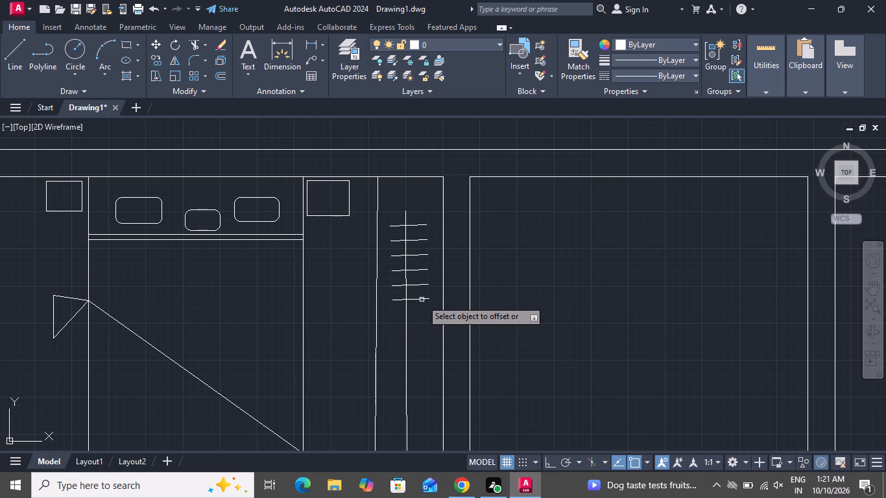
left_click(422, 300)
left_click(407, 372)
left_click(422, 320)
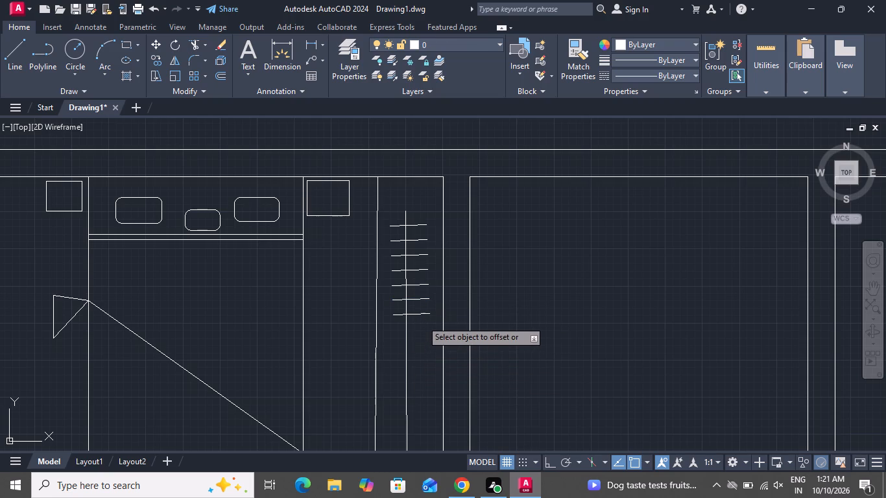
left_click(412, 368)
left_click(422, 313)
left_click(423, 353)
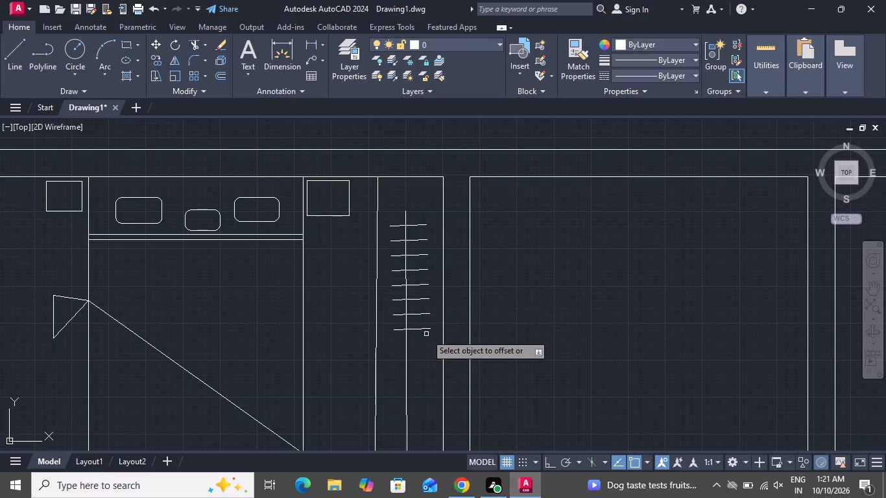
left_click(426, 329)
left_click(422, 356)
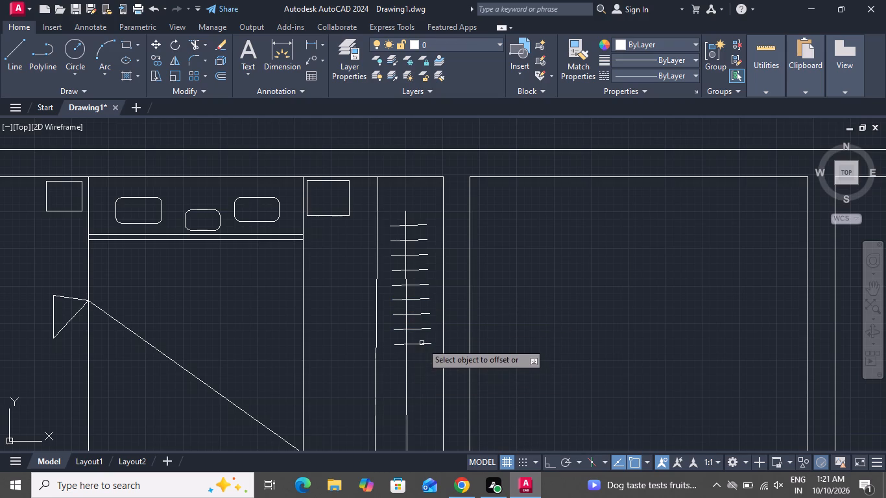
left_click(421, 347)
left_click(411, 387)
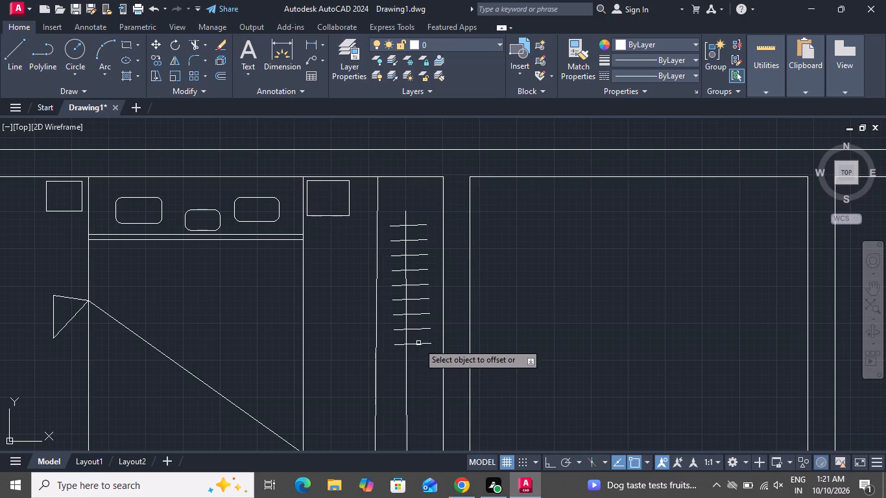
left_click_drag(418, 346, 418, 354)
left_click(415, 403)
Add six more hanger lines at the 5" offset, continuing down the lower half of the wardrobe rail.
scroll(429, 326, "down", 2)
scroll(429, 357, "up", 3)
left_click(414, 287)
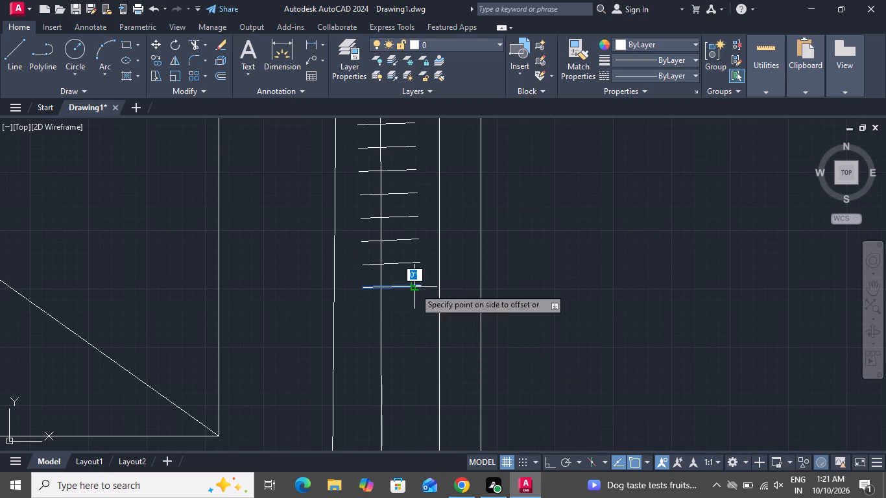
left_click(412, 334)
left_click(414, 311)
left_click(409, 373)
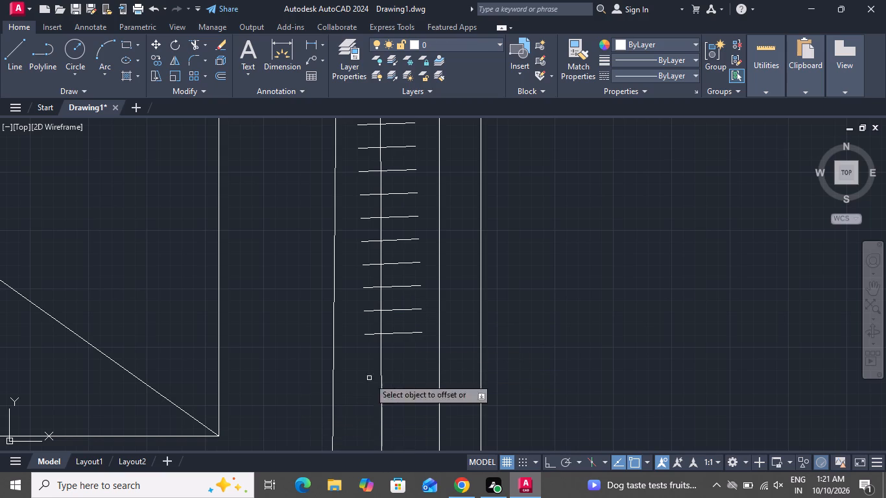
left_click(422, 331)
left_click(410, 381)
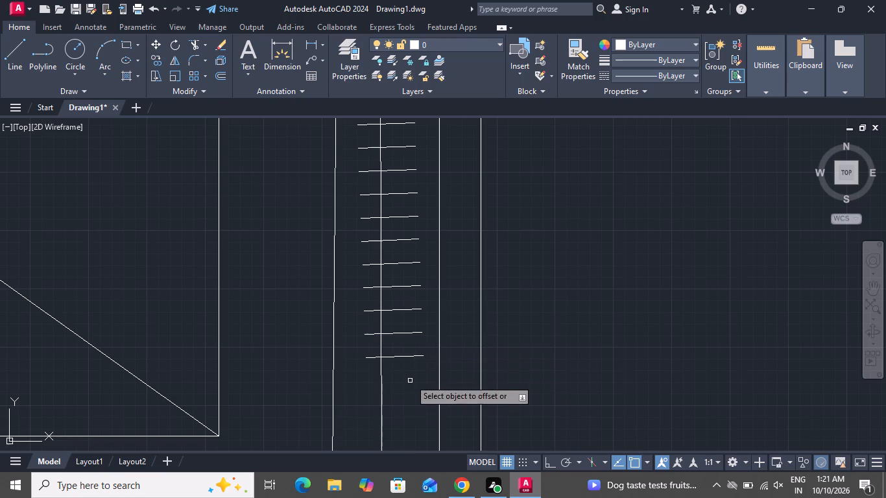
left_click(411, 357)
left_click(400, 396)
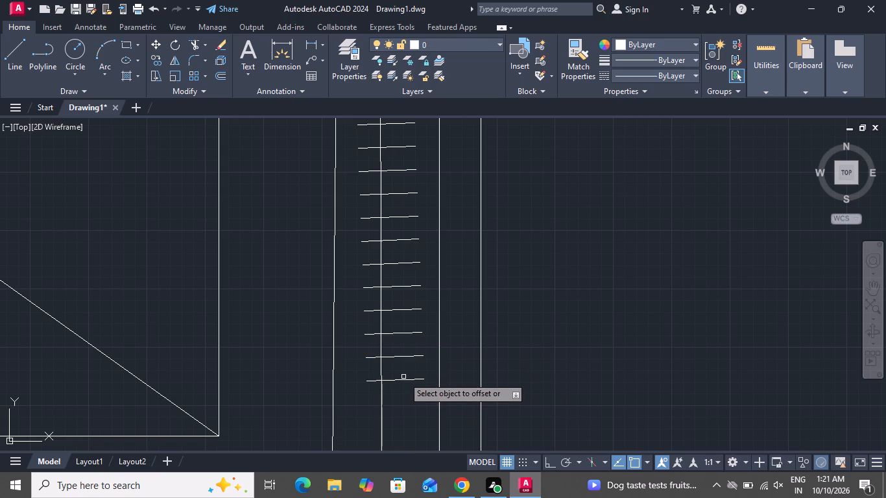
left_click(404, 379)
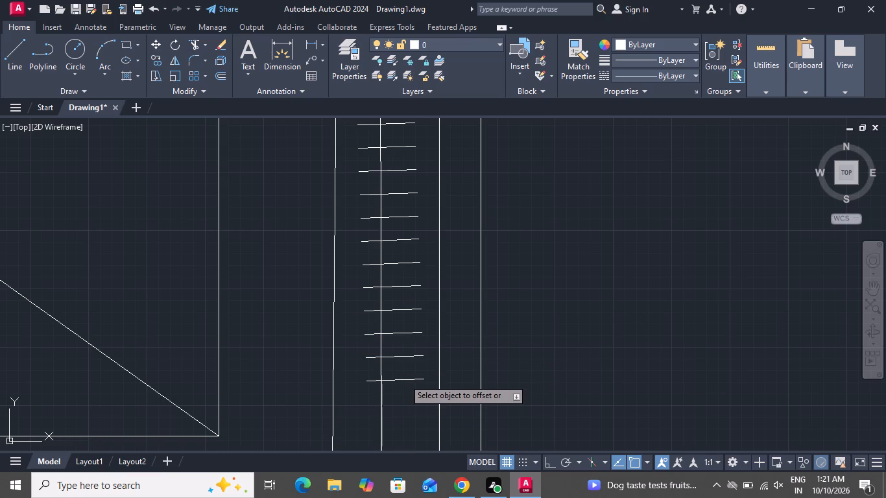
left_click(405, 404)
left_click(411, 402)
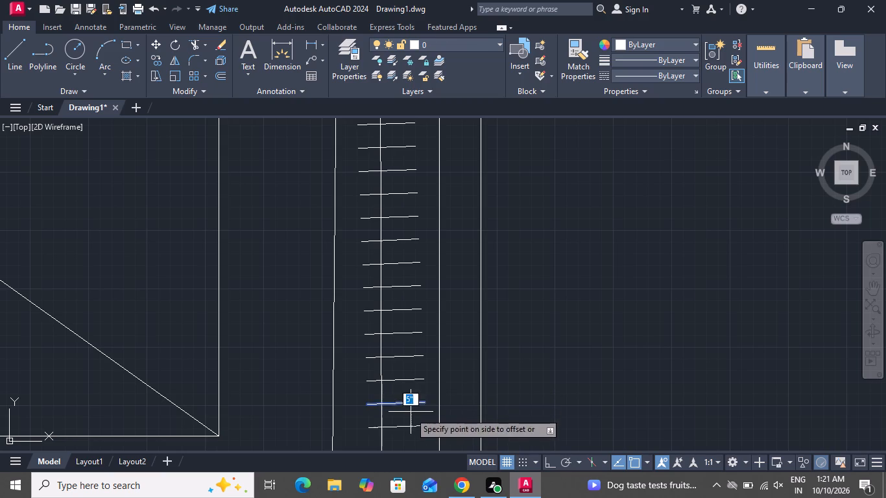
left_click(410, 417)
Offset two last hanger lines 5" apart down to the rail's lower end and finish the Offset command.
scroll(420, 375, "down", 3)
scroll(422, 421, "up", 3)
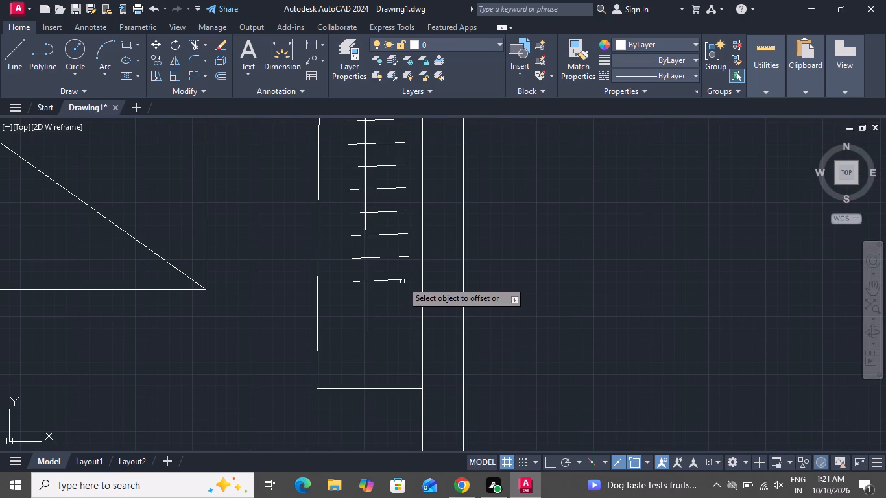
left_click(402, 281)
left_click(402, 332)
left_click(403, 301)
left_click(400, 344)
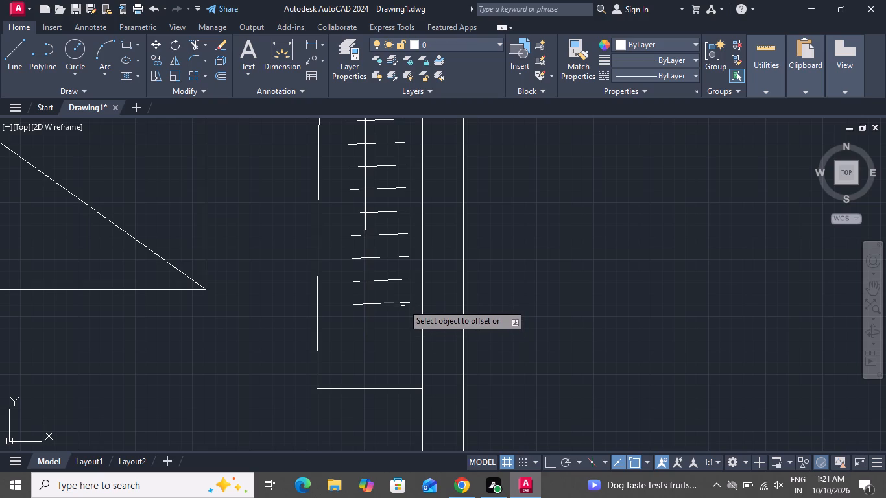
left_click(403, 304)
left_click(390, 338)
right_click(527, 302)
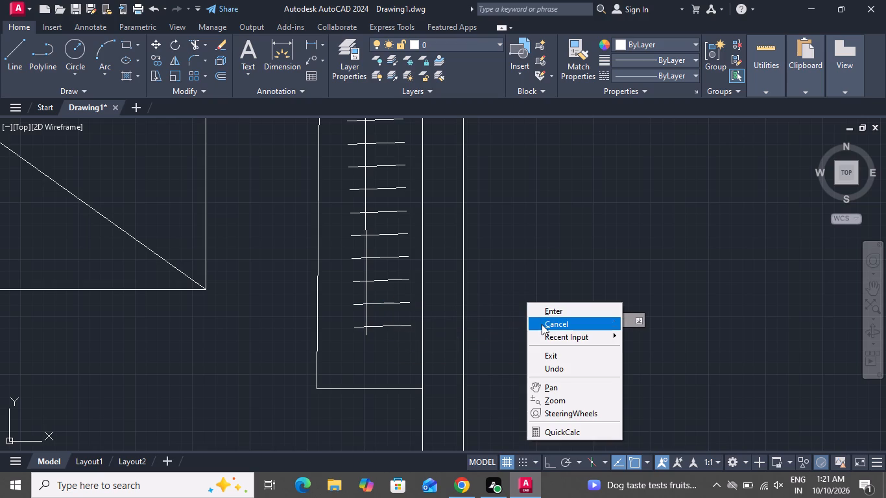
left_click(542, 324)
scroll(555, 388, "down", 3)
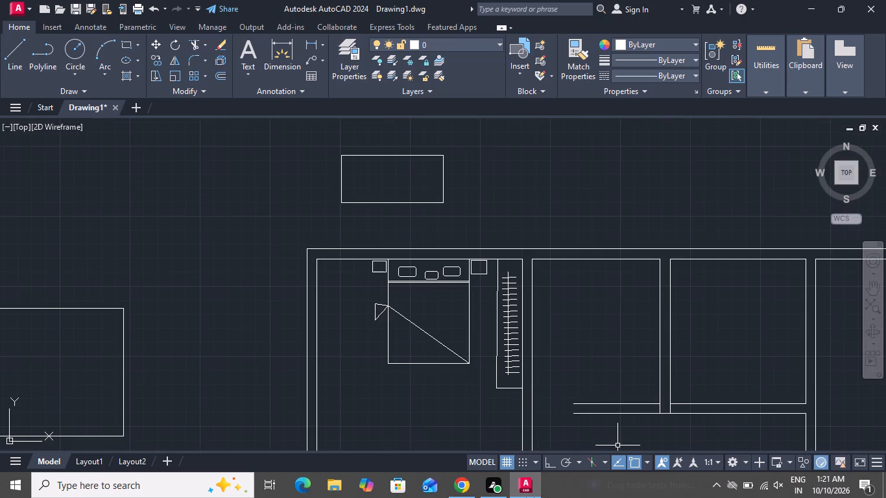
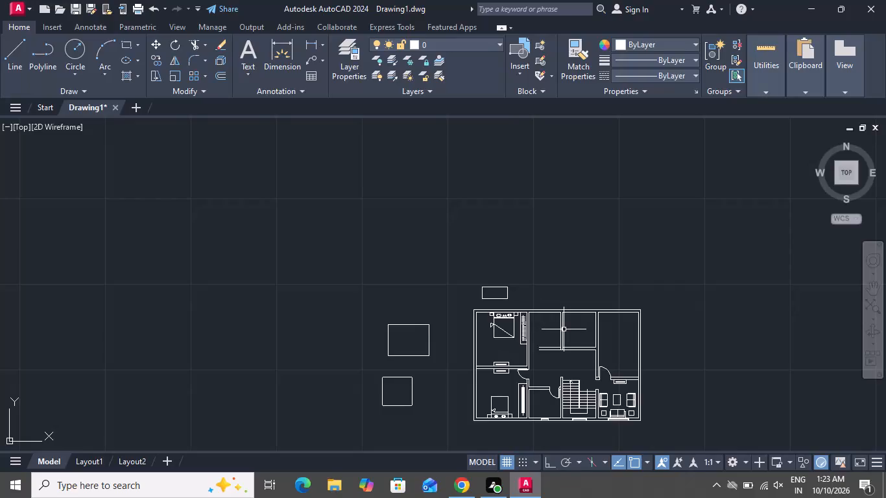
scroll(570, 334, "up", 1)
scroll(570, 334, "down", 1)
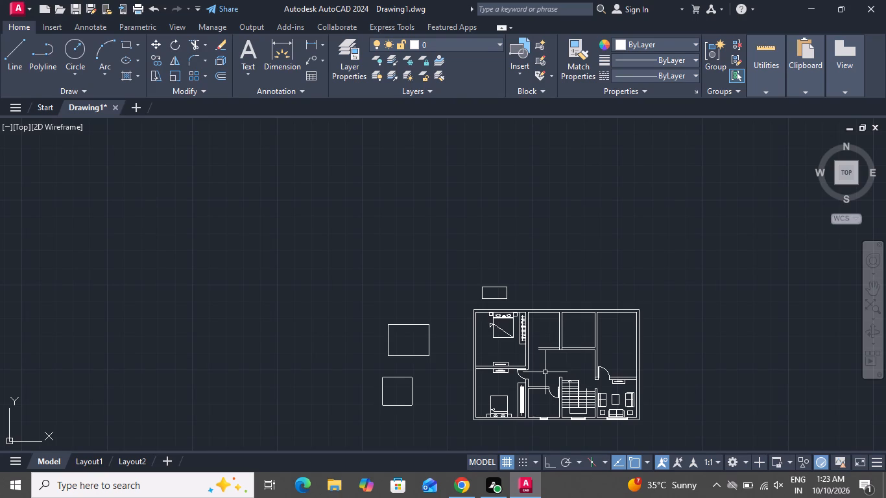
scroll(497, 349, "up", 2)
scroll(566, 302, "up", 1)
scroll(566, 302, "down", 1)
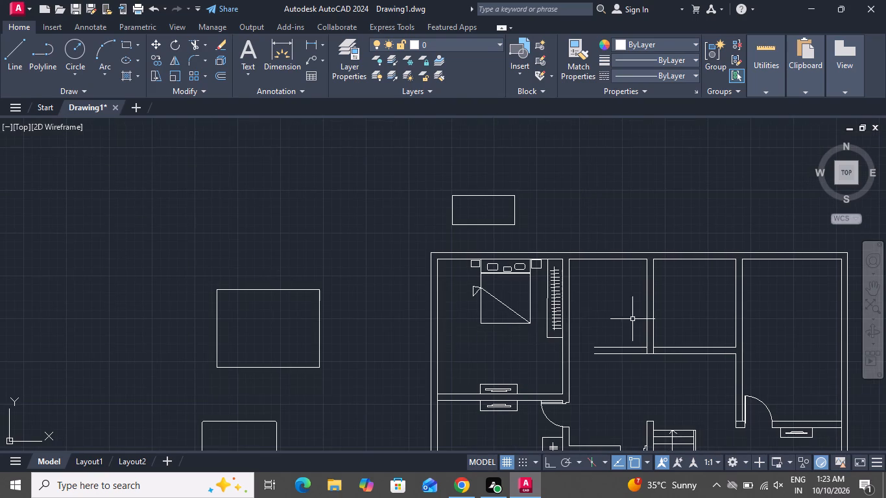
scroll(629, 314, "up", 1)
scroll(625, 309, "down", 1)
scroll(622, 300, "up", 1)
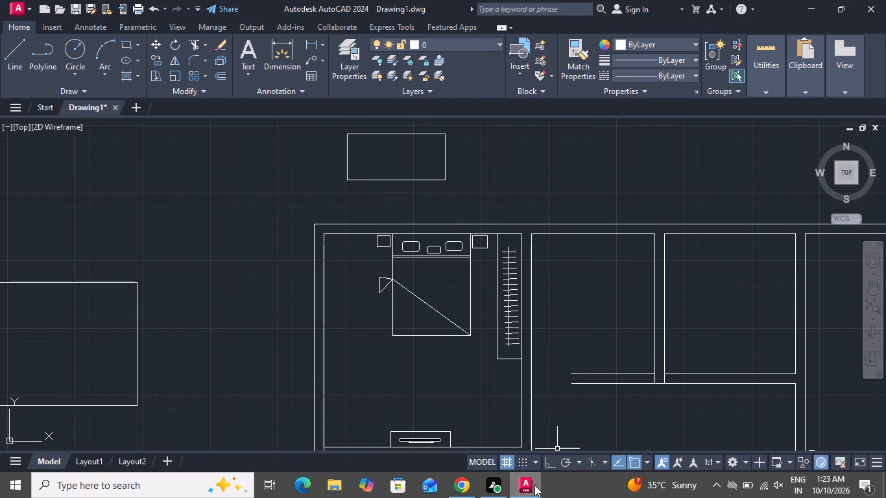
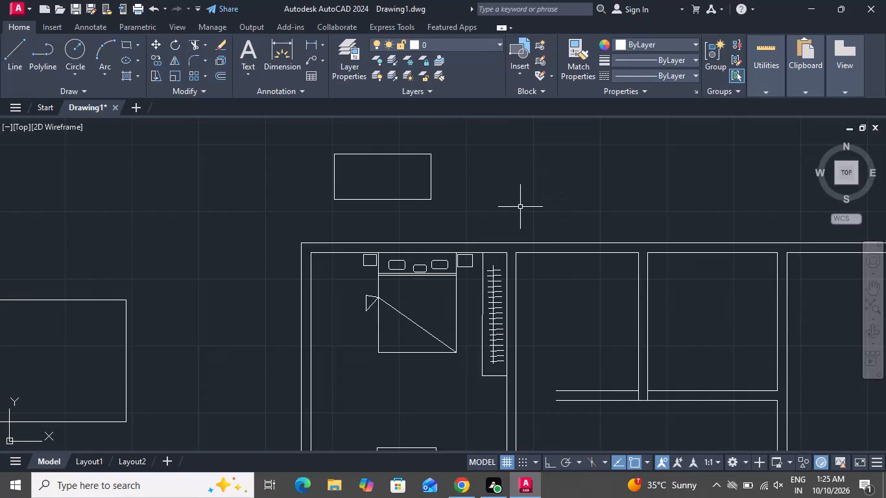
Draw a rectangular bed outline about 5'-3" by 7'-5" against the top wall of the plan's upper-right room.
scroll(540, 295, "down", 1)
scroll(540, 300, "up", 1)
scroll(558, 287, "down", 1)
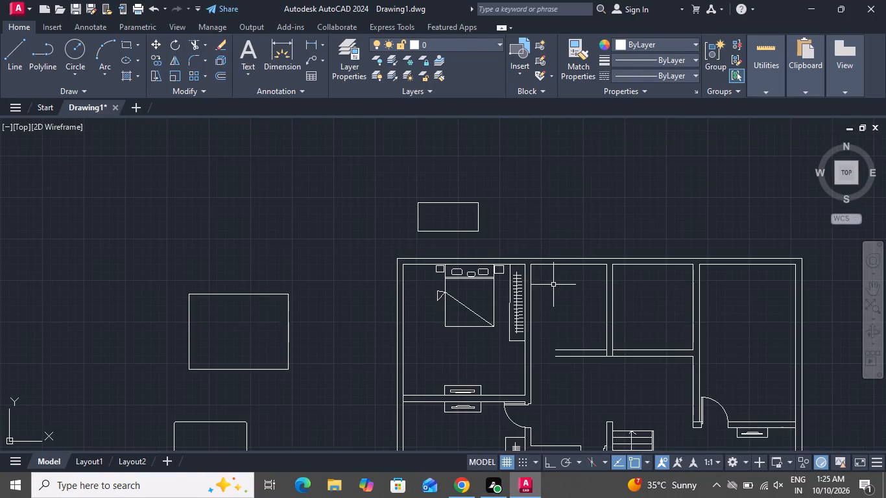
scroll(554, 280, "up", 1)
scroll(554, 280, "down", 2)
scroll(719, 308, "up", 2)
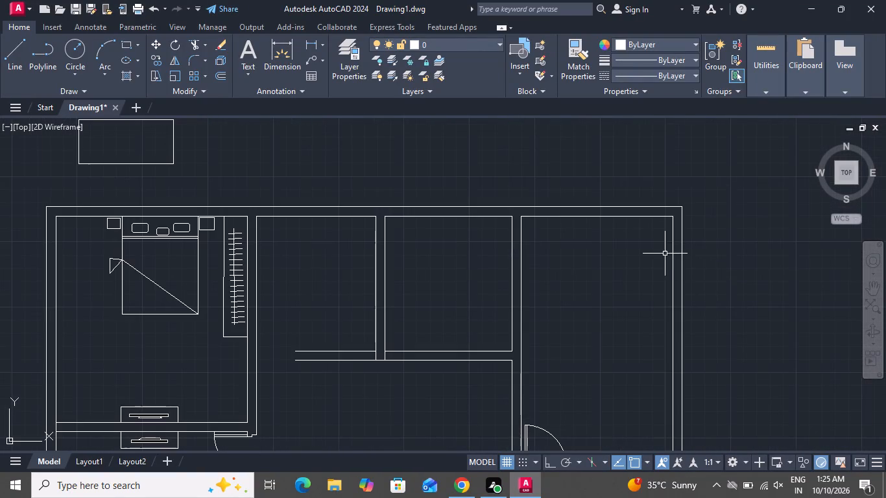
scroll(663, 254, "down", 3)
scroll(639, 259, "up", 3)
scroll(646, 258, "down", 1)
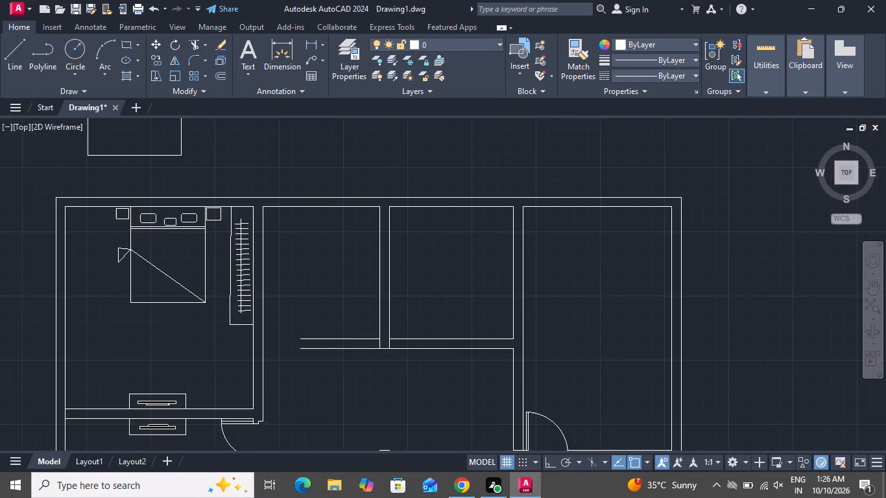
left_click(126, 40)
scroll(621, 233, "up", 2)
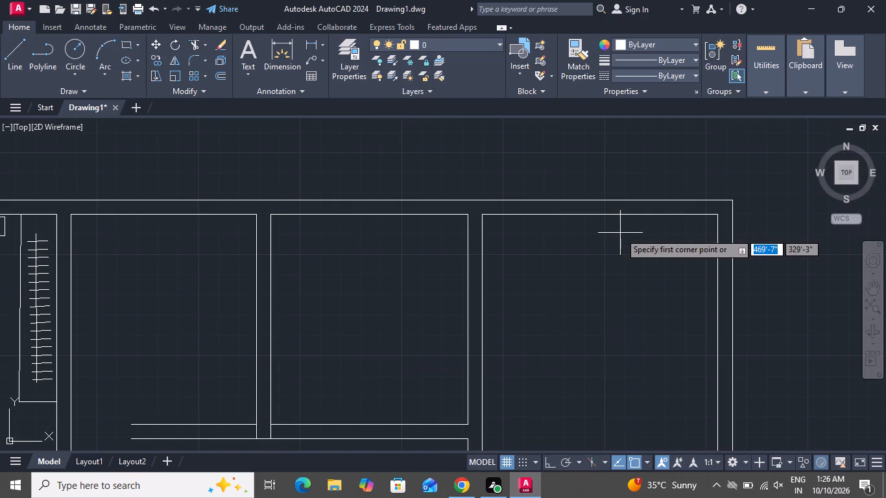
left_click(562, 217)
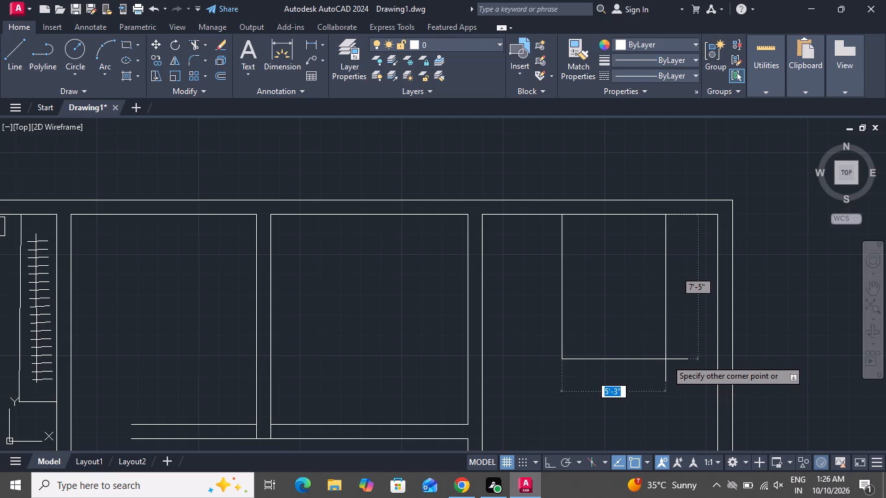
left_click(666, 359)
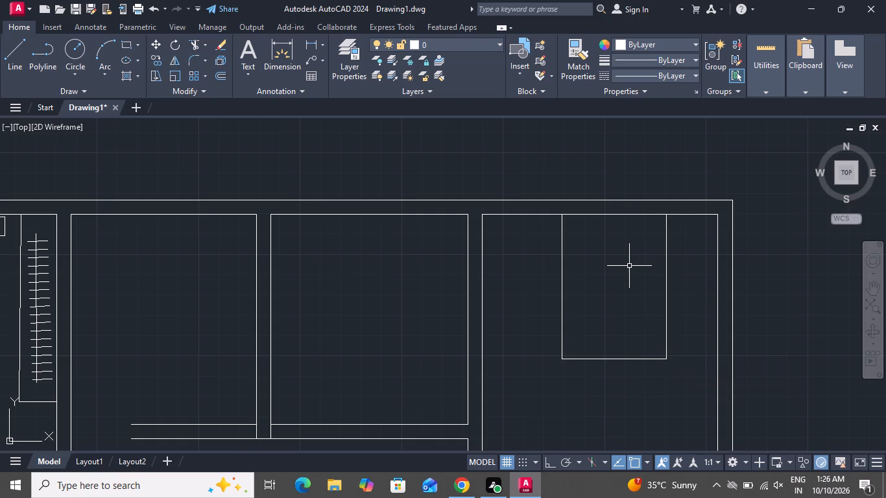
Offset the bed rectangle 1" inward.
key("o")
key("space")
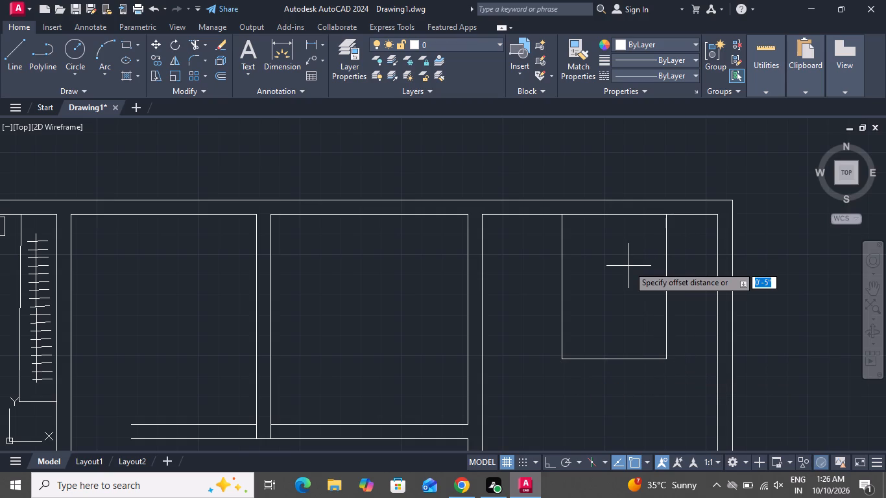
key("1")
key("shift+quotedbl")
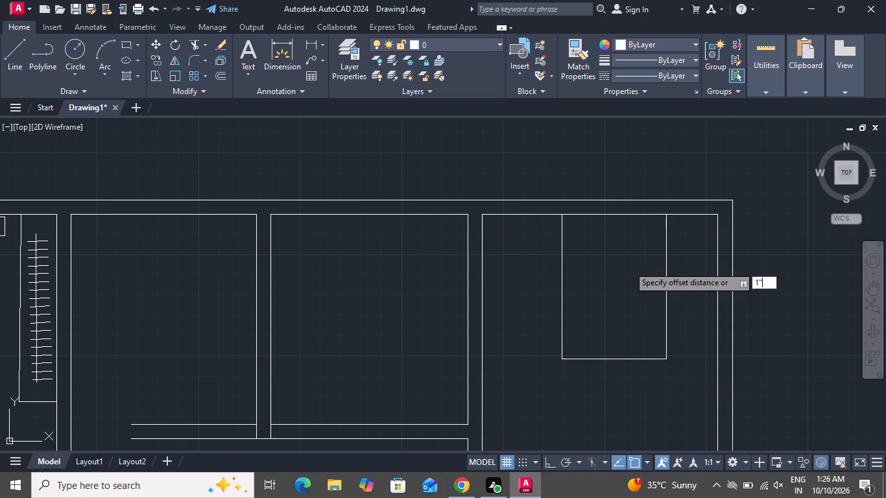
key("Return")
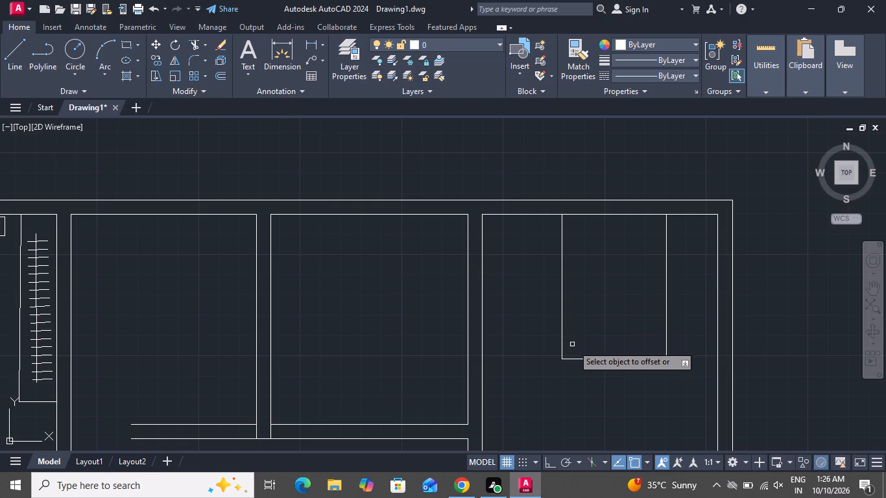
left_click(585, 358)
left_click(586, 335)
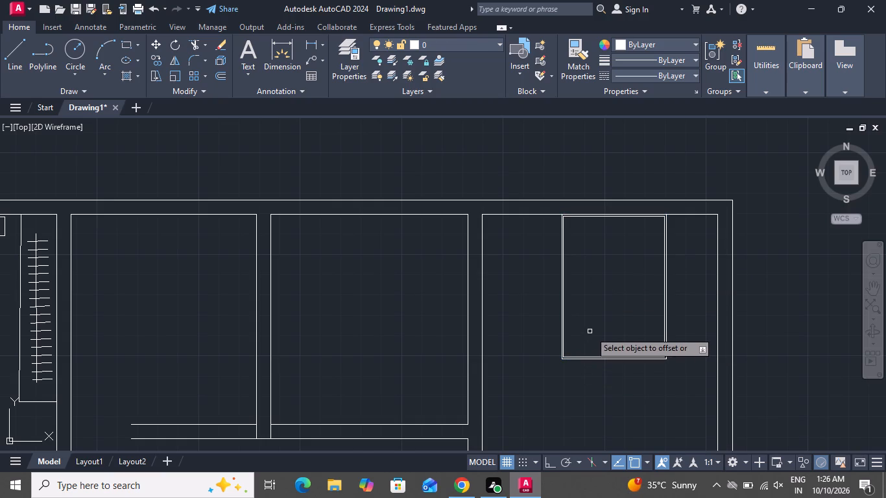
right_click(591, 332)
left_click(626, 350)
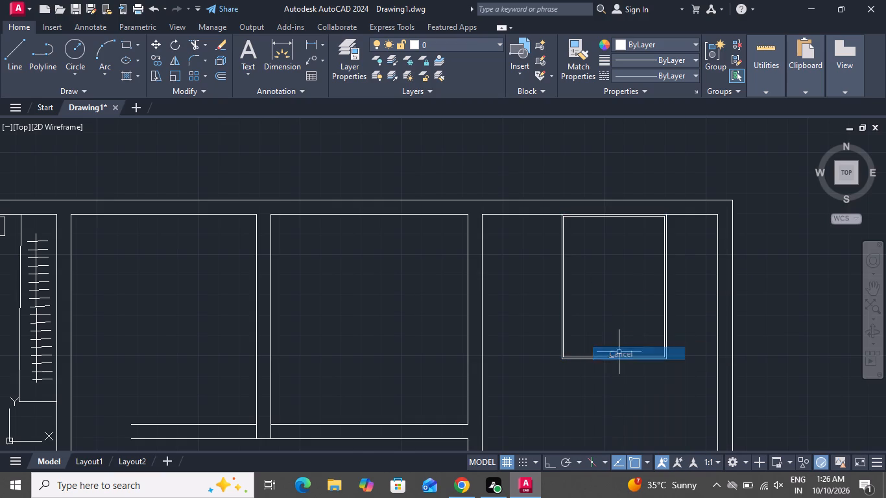
Draw a horizontal line across the inner bed rectangle near its head end to mark off the pillow area.
left_click(21, 60)
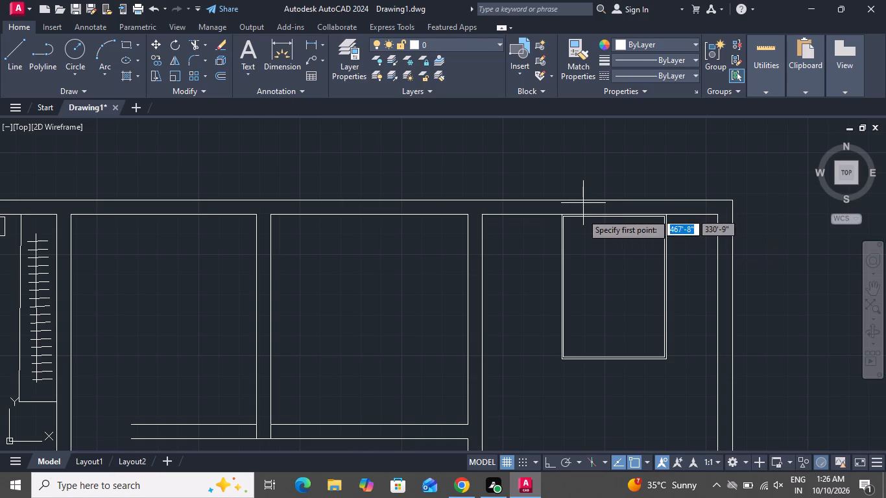
scroll(619, 243, "up", 1)
scroll(619, 243, "down", 1)
scroll(619, 243, "up", 2)
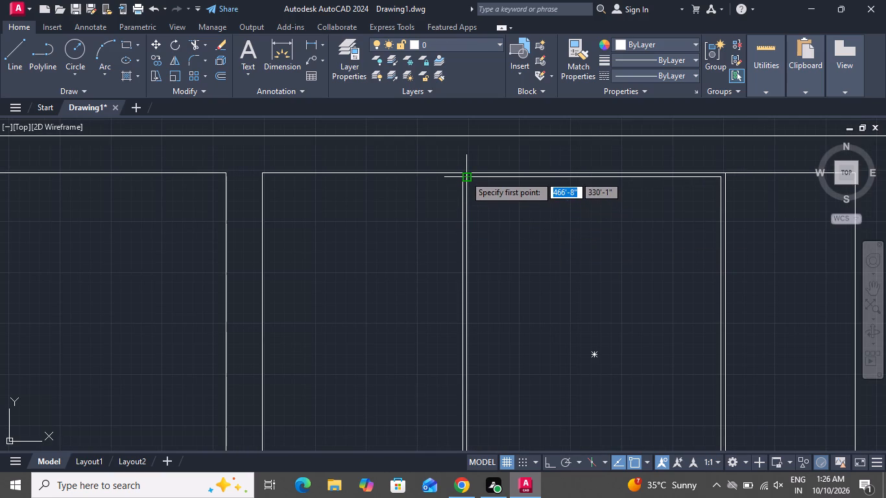
scroll(466, 215, "up", 1)
scroll(466, 215, "down", 1)
left_click(466, 216)
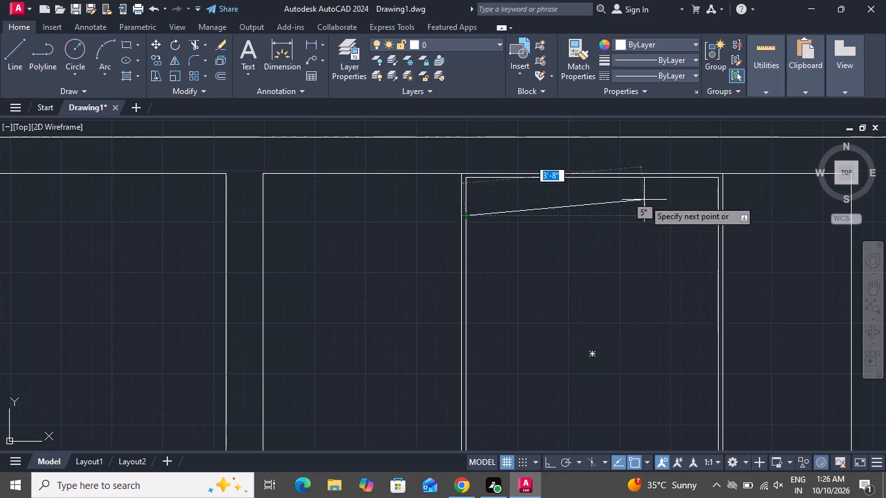
left_click(721, 217)
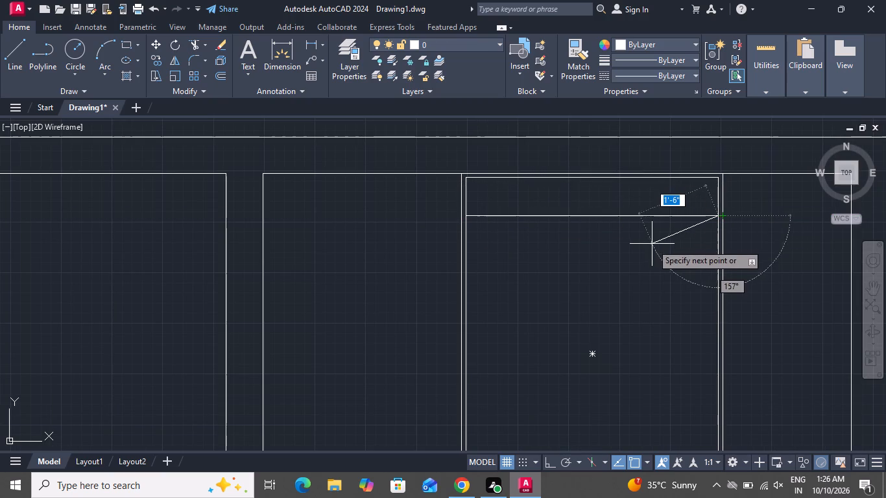
right_click(646, 244)
left_click(666, 267)
Draw a second horizontal line across the inner bed rectangle just below the first one.
scroll(533, 263, "up", 1)
scroll(527, 249, "down", 1)
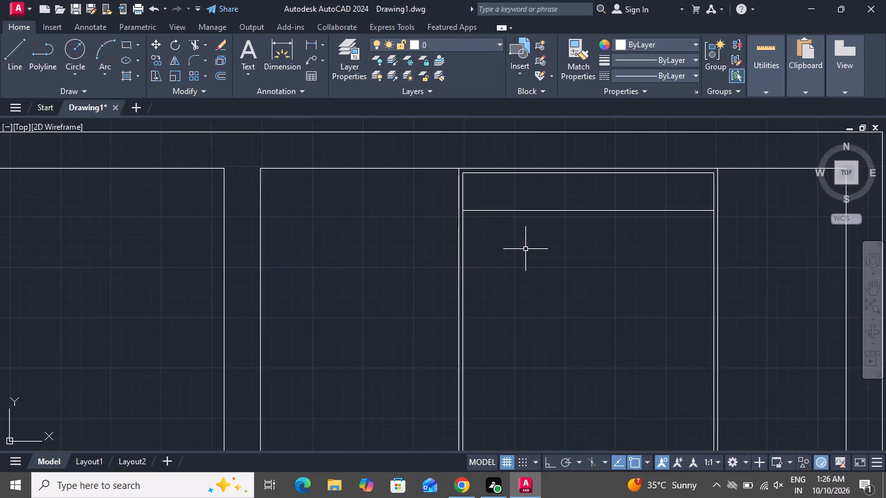
scroll(522, 246, "up", 1)
scroll(518, 241, "down", 3)
scroll(519, 274, "up", 1)
scroll(517, 274, "down", 2)
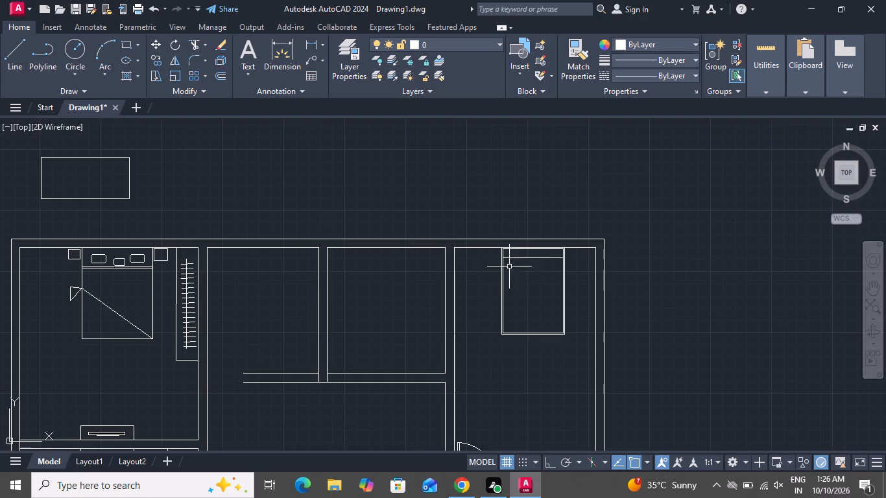
left_click(22, 44)
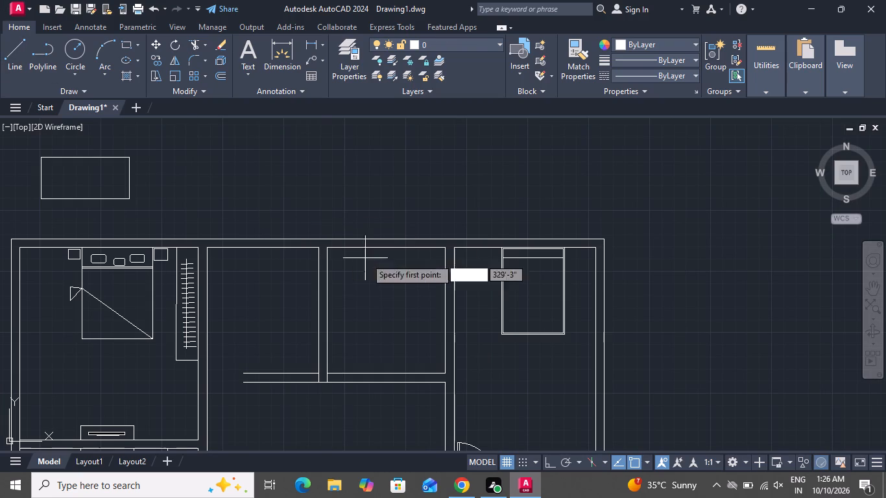
scroll(502, 254, "up", 4)
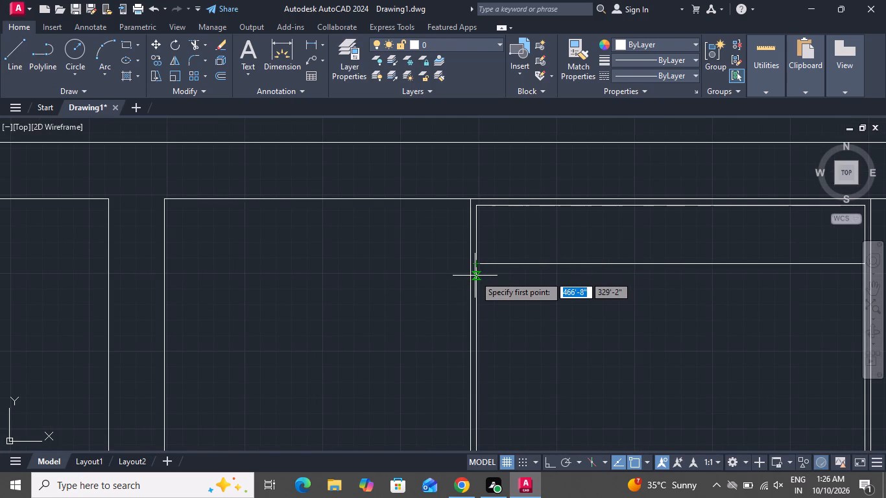
left_click(477, 276)
scroll(549, 289, "down", 1)
scroll(544, 292, "up", 1)
scroll(532, 294, "down", 1)
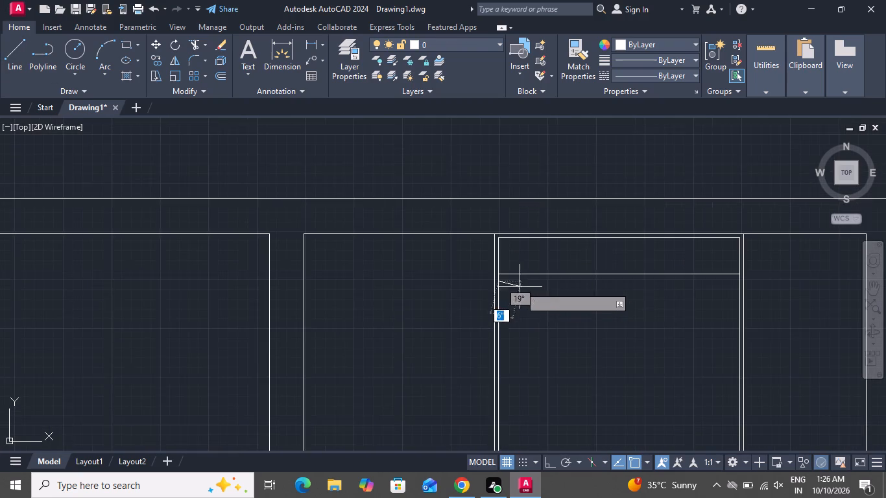
scroll(517, 283, "down", 3)
scroll(572, 294, "up", 4)
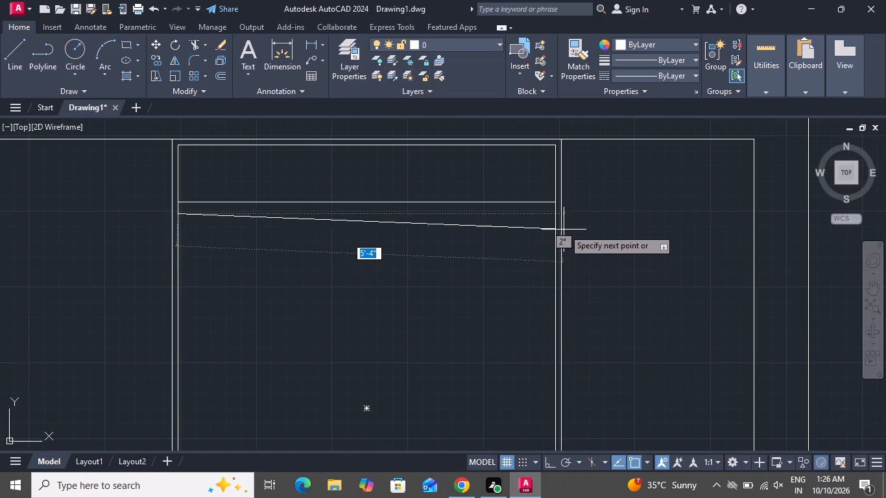
left_click(554, 215)
right_click(555, 233)
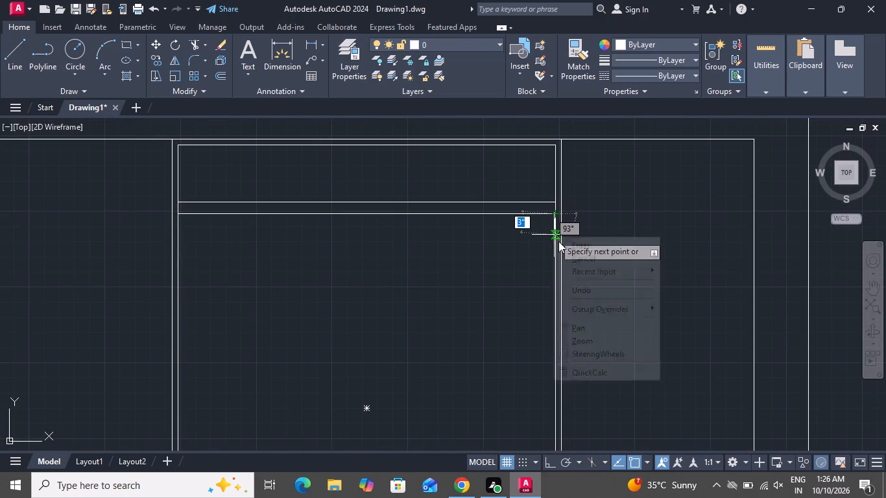
left_click(577, 256)
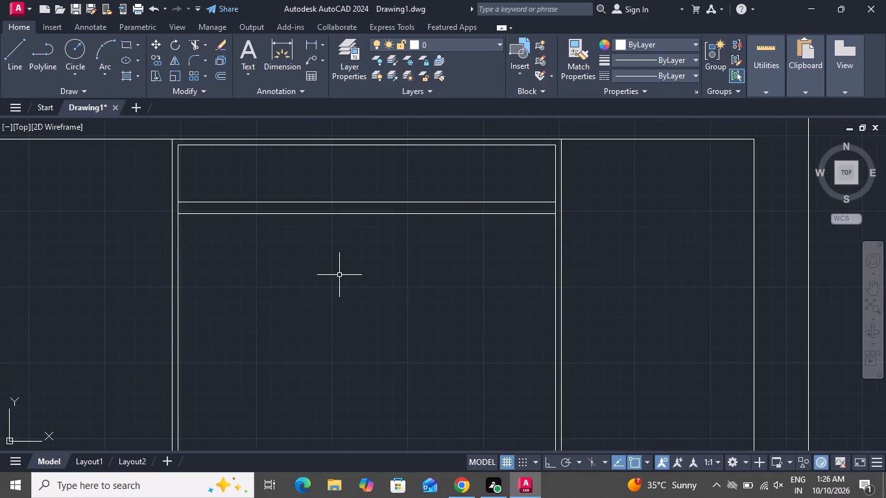
Draw a pillow rectangle about 1'-4" by 4" in the left half of the bed's head strip.
scroll(339, 275, "down", 2)
scroll(398, 259, "down", 1)
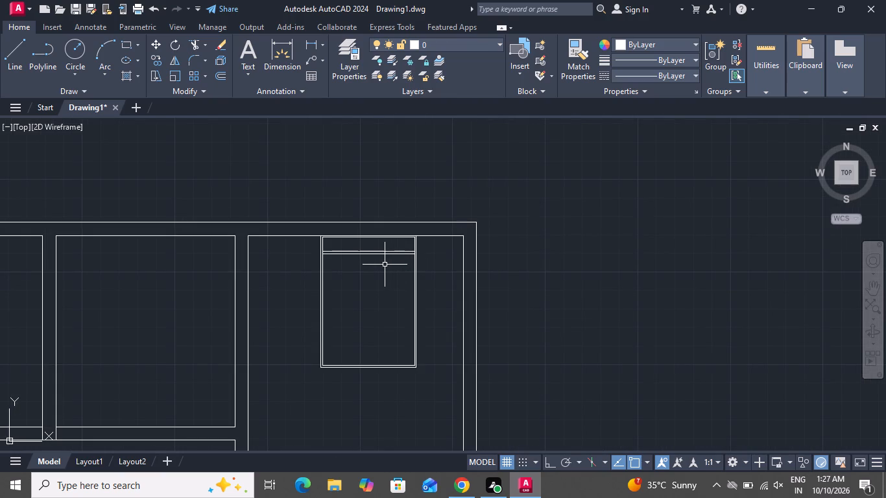
scroll(385, 265, "up", 2)
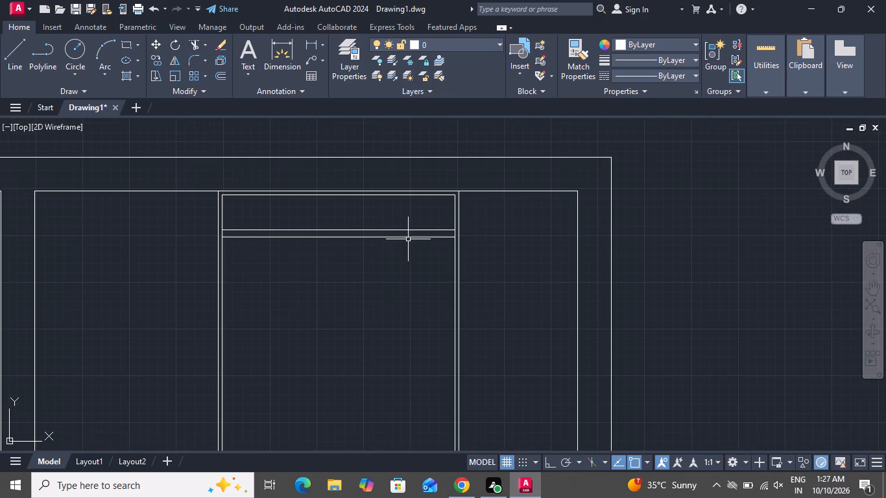
left_click(126, 45)
scroll(245, 193, "up", 2)
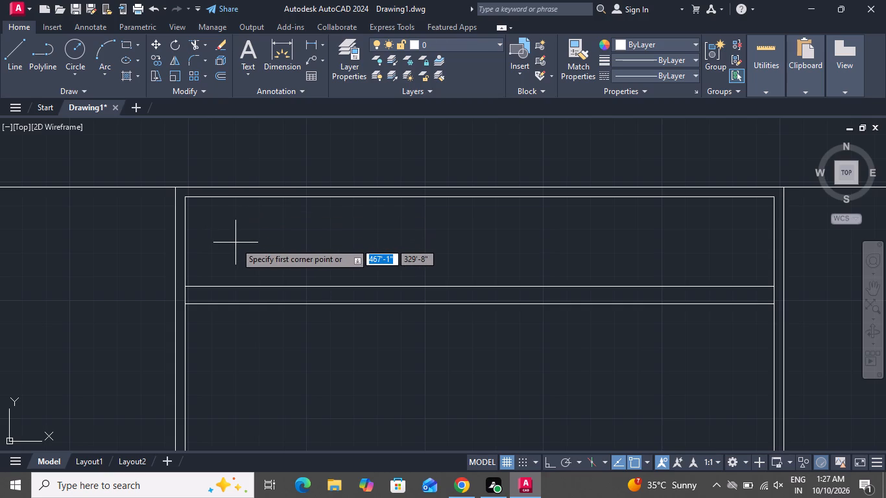
scroll(235, 243, "up", 2)
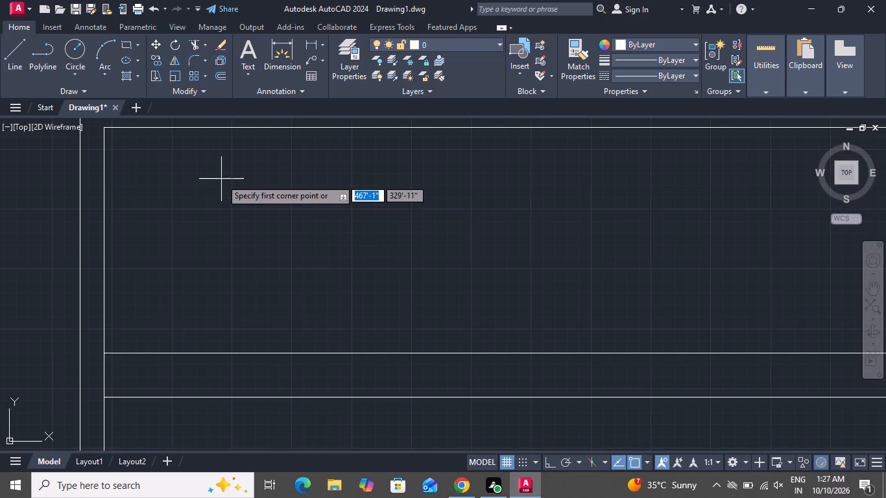
left_click(219, 169)
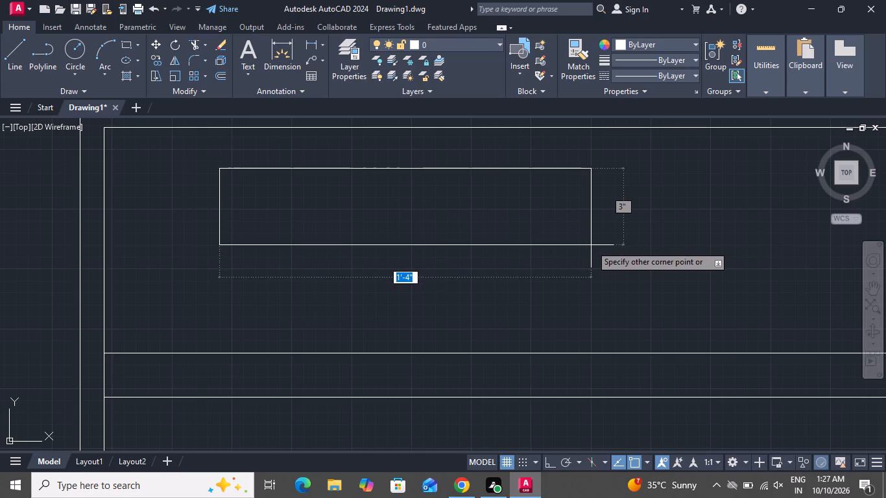
left_click(601, 260)
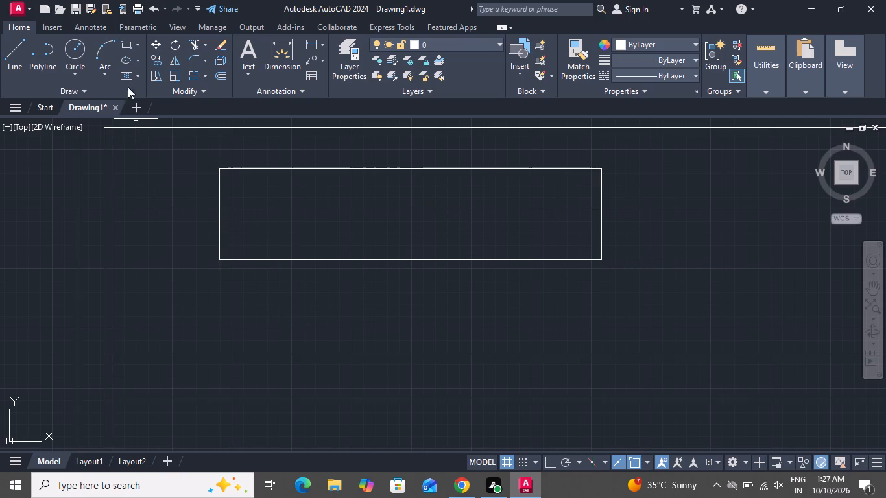
Draw an outward-bulging three-point arc on the pillow rectangle's right end, passing through its two right corners.
left_click(114, 49)
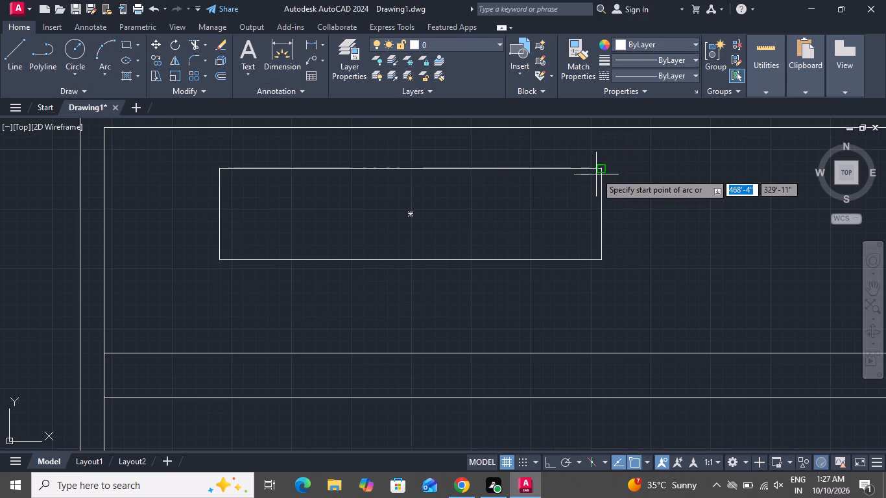
left_click(601, 169)
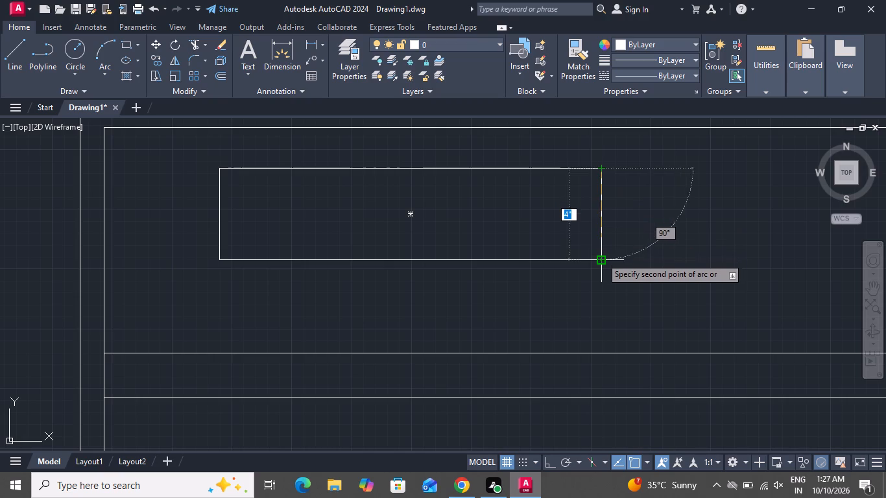
left_click(601, 259)
left_click(581, 262)
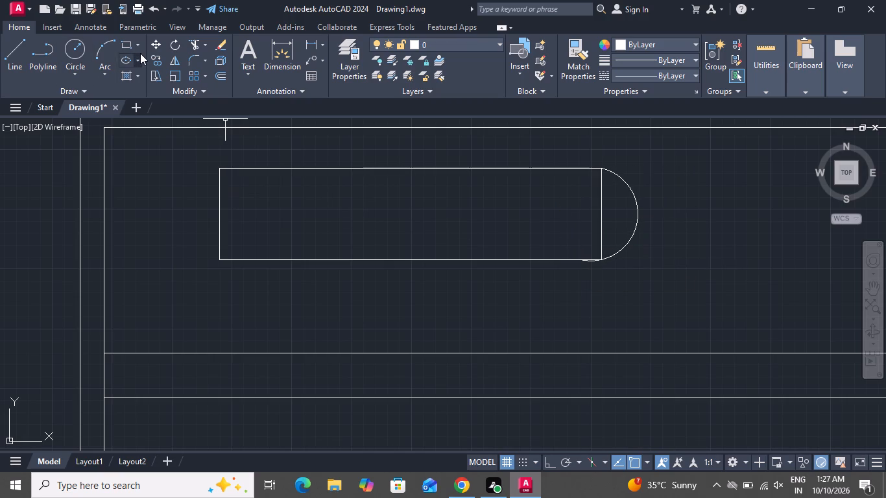
Draw an outward-bulging three-point arc on the first pillow rectangle's left end, passing through its two left corners.
left_click(103, 56)
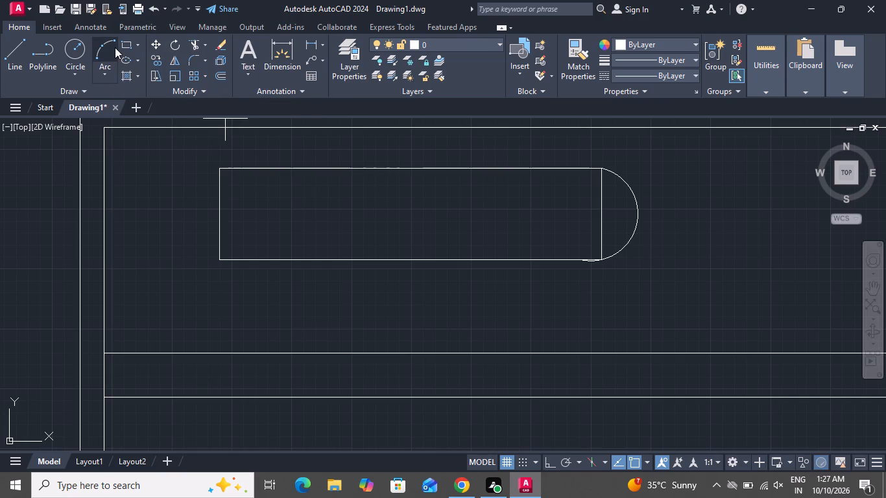
left_click(219, 169)
left_click(220, 259)
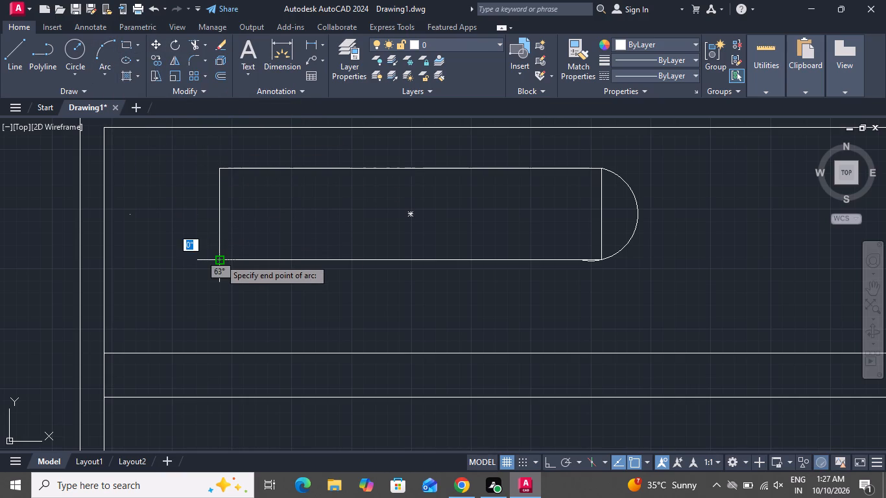
left_click(267, 238)
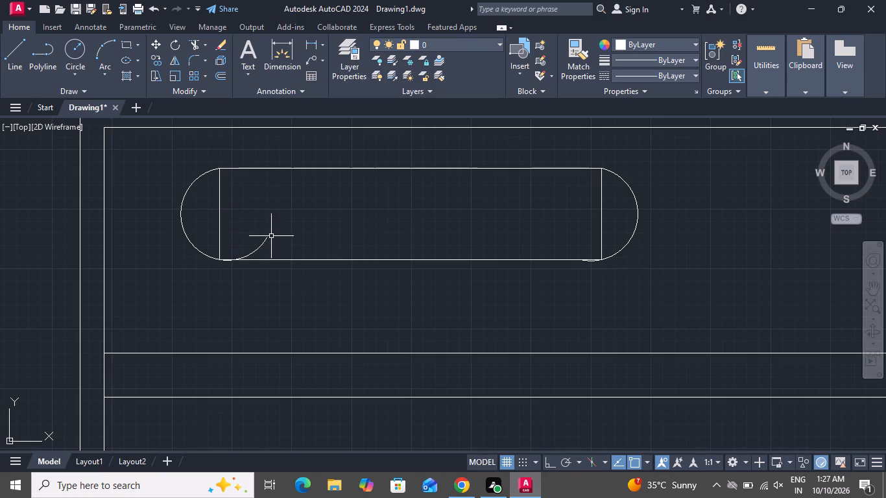
Trim the left arc's overrun and both vertical end lines inside the first pillow, leaving a rounded outline.
left_click(198, 43)
left_click(263, 241)
scroll(272, 214, "down", 1)
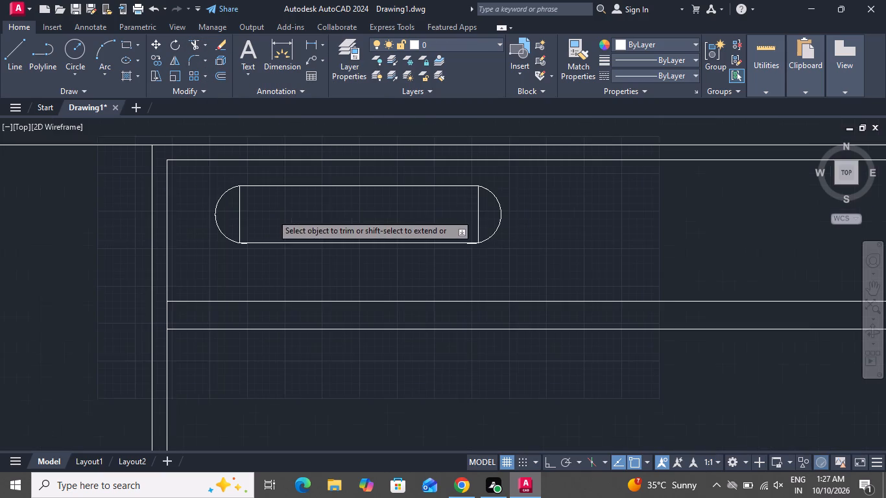
left_click(238, 217)
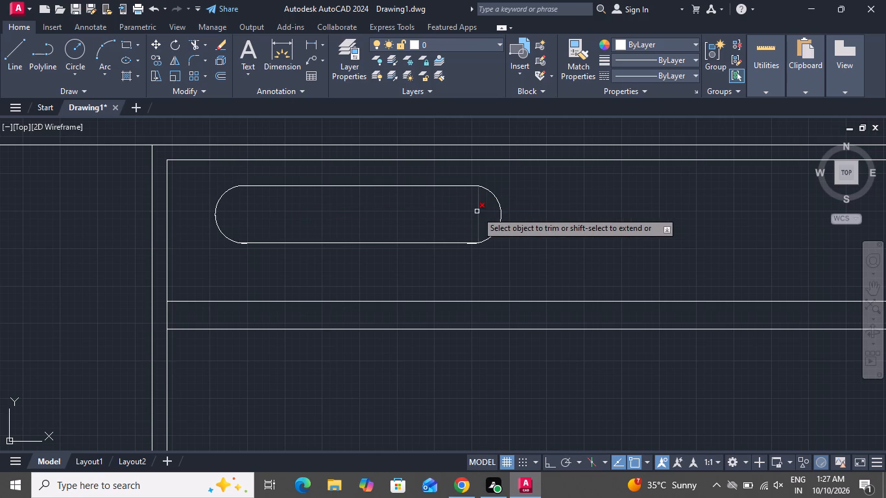
left_click(477, 211)
scroll(320, 241, "down", 1)
scroll(315, 242, "up", 1)
scroll(315, 242, "down", 1)
scroll(316, 309, "down", 1)
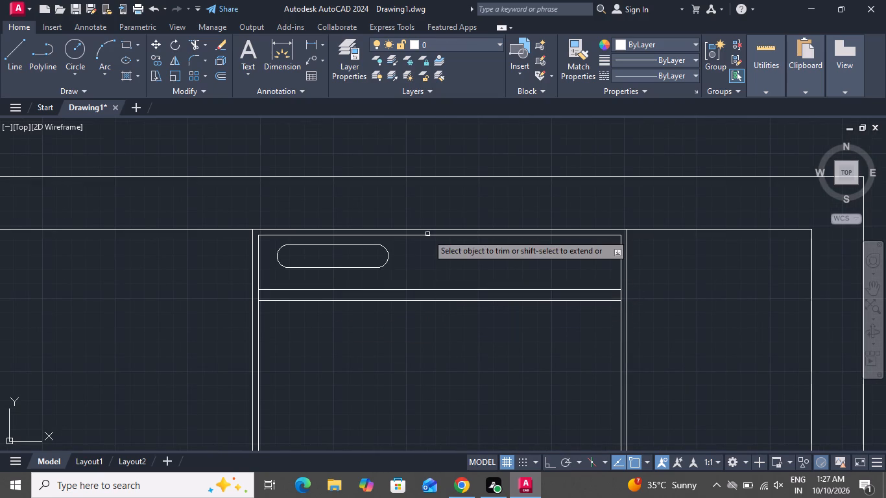
right_click(435, 260)
left_click(458, 283)
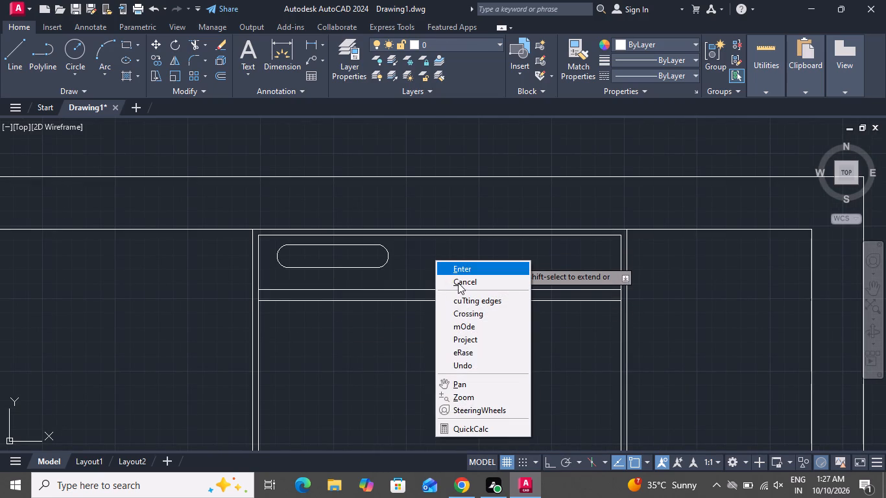
Draw a second, shorter pillow rectangle about 5" high beside the first pillow's right end in the bed's head strip.
left_click(131, 44)
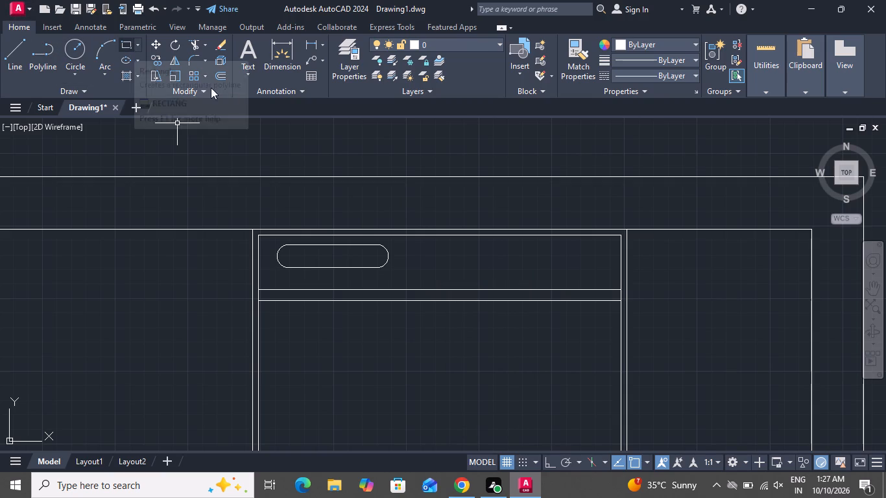
left_click(415, 252)
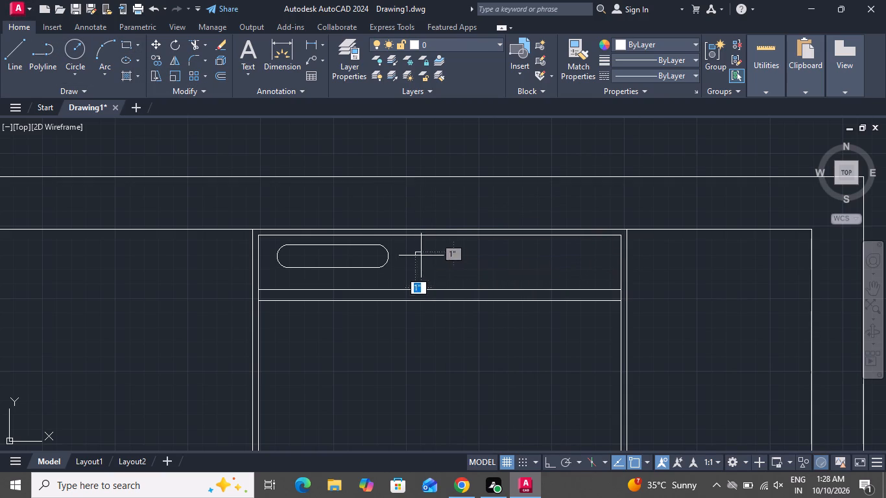
left_click(470, 279)
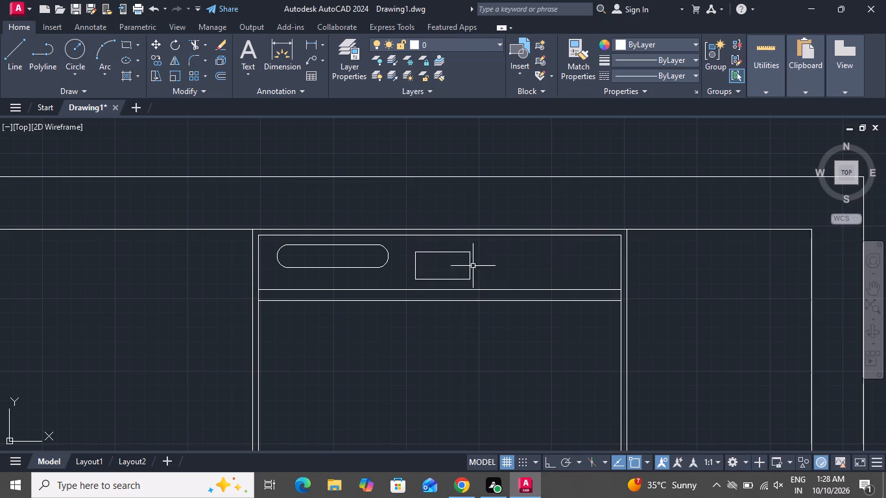
Draw an outward-bulging three-point arc on the second pillow rectangle's right end, passing through its two right corners.
scroll(473, 261, "up", 2)
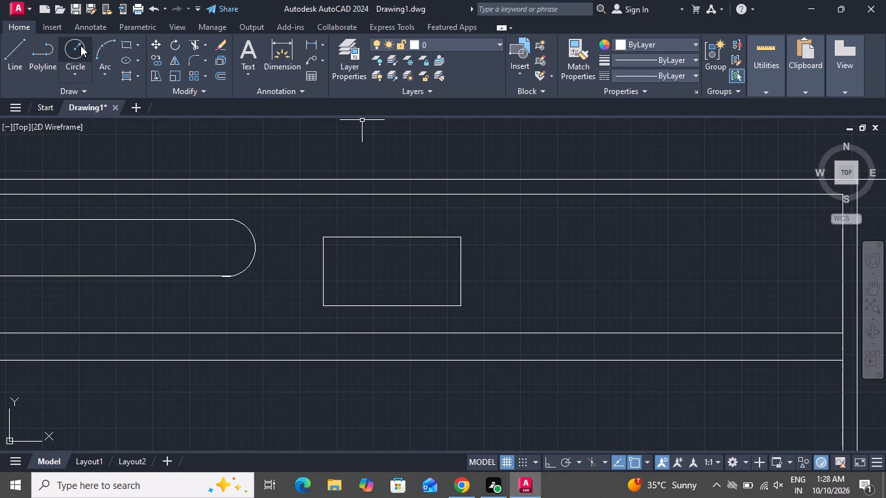
left_click(109, 45)
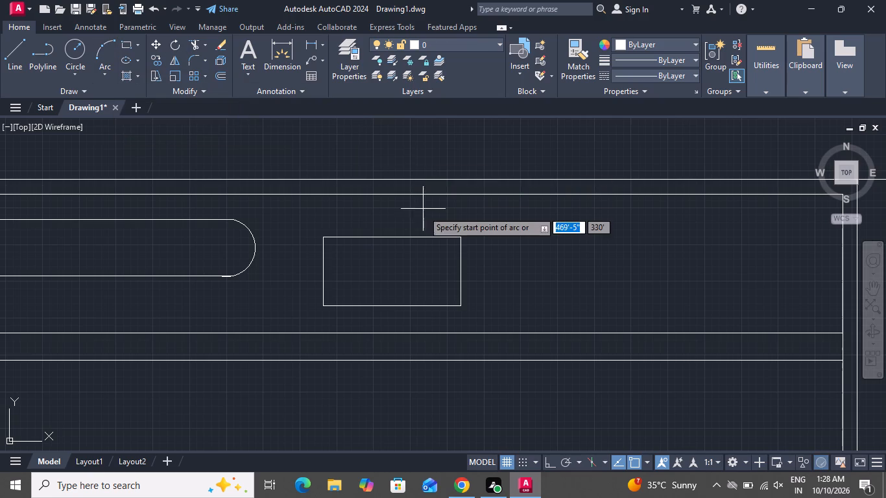
left_click(461, 239)
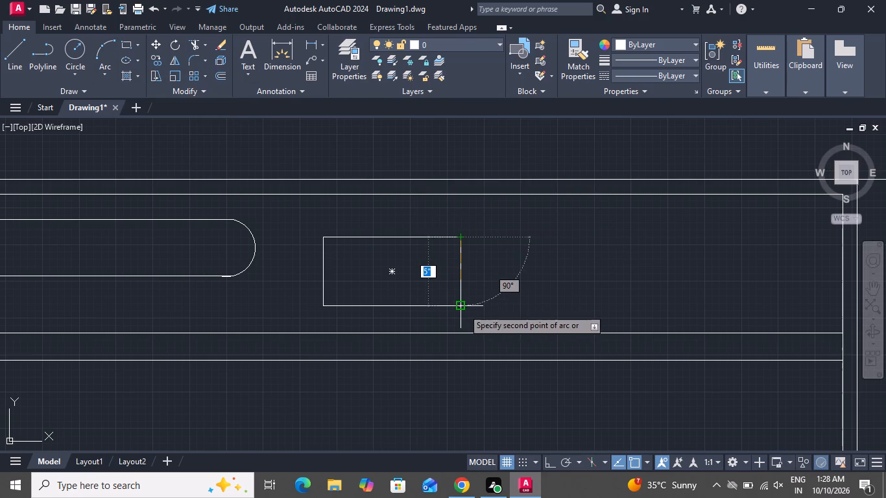
left_click(462, 304)
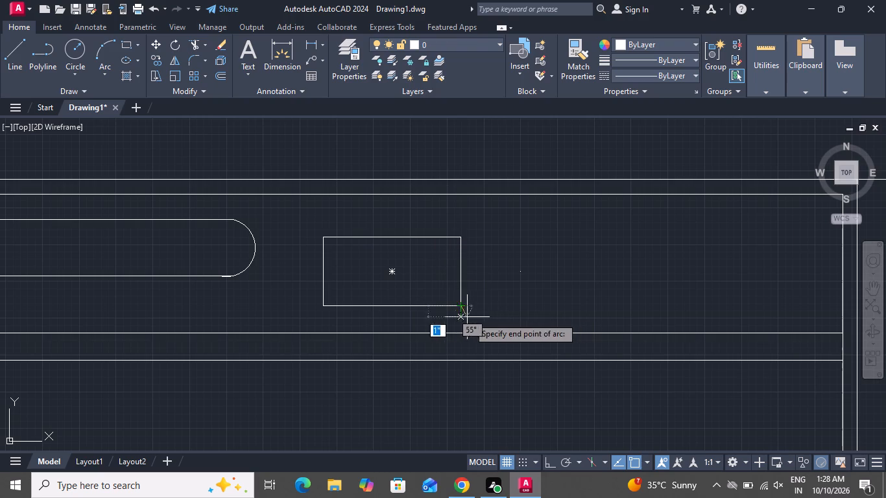
left_click(449, 305)
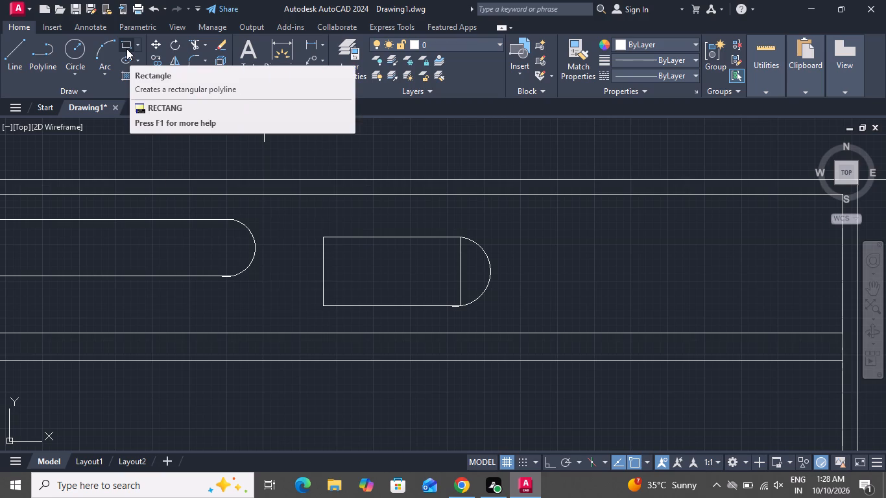
Draw an outward-bulging three-point arc on the second pillow rectangle's left end, passing through its two left corners.
left_click(109, 50)
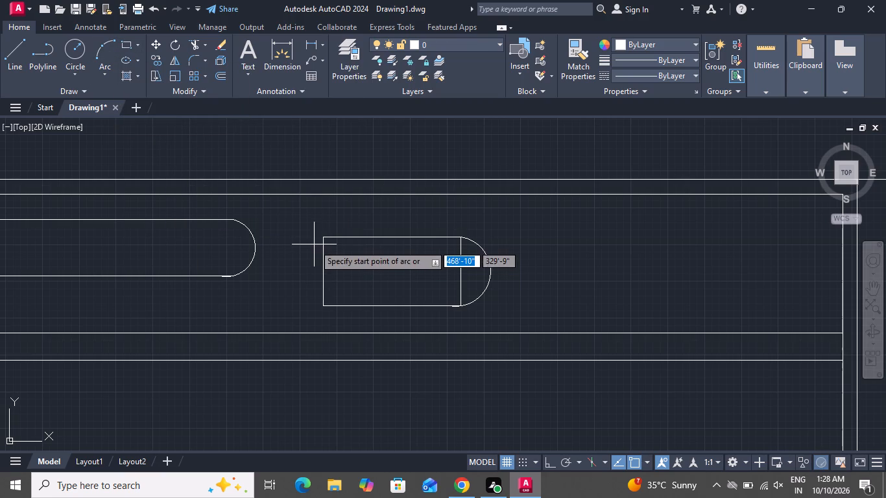
left_click(322, 239)
left_click(324, 306)
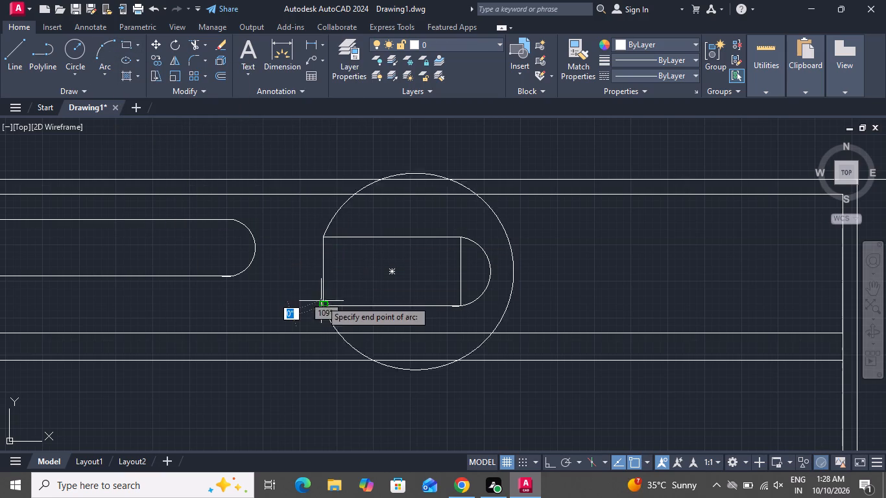
left_click(367, 285)
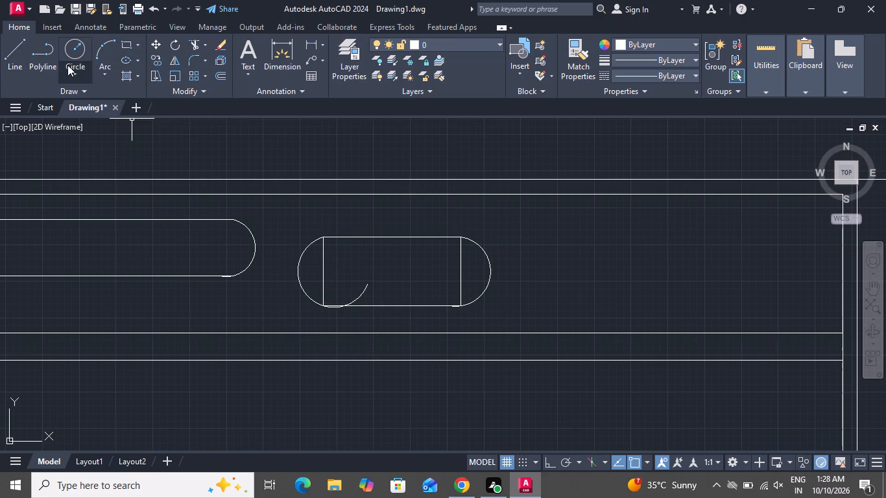
Trim the left arc's overrun and both vertical end lines inside the second pillow, leaving a rounded outline.
left_click(198, 38)
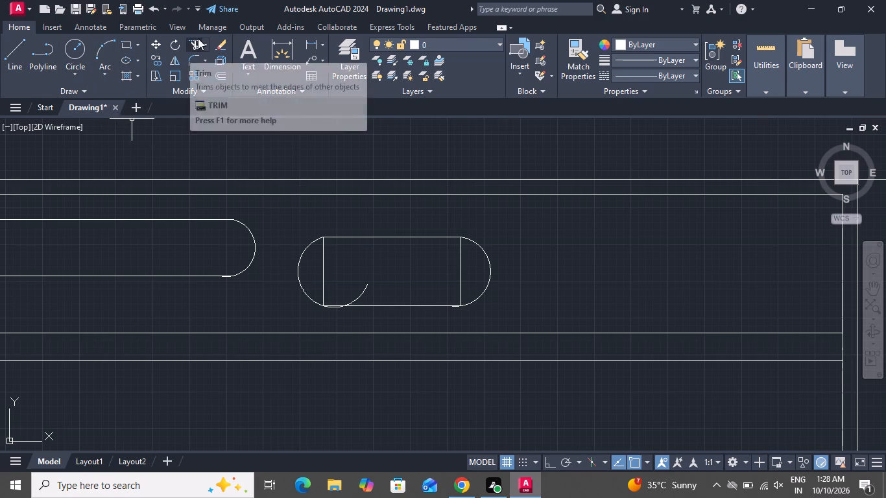
left_click(358, 297)
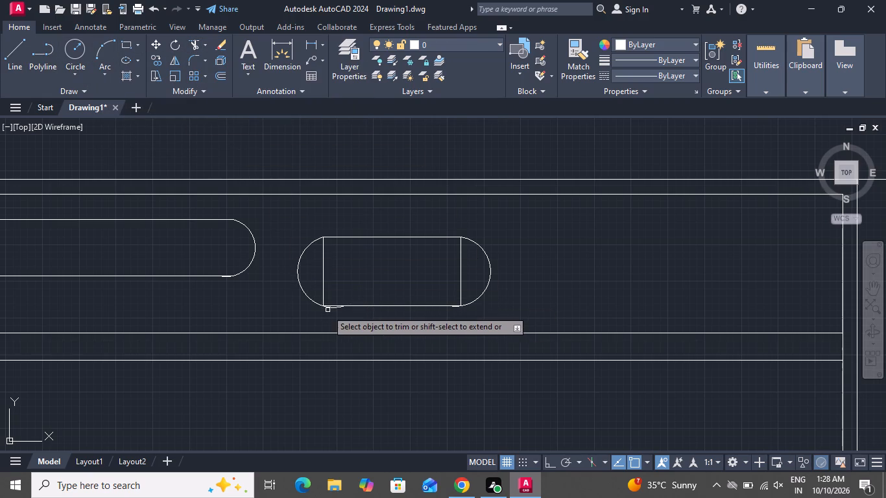
scroll(327, 310, "down", 1)
scroll(327, 310, "up", 3)
scroll(329, 309, "down", 1)
scroll(329, 309, "up", 2)
left_click(329, 309)
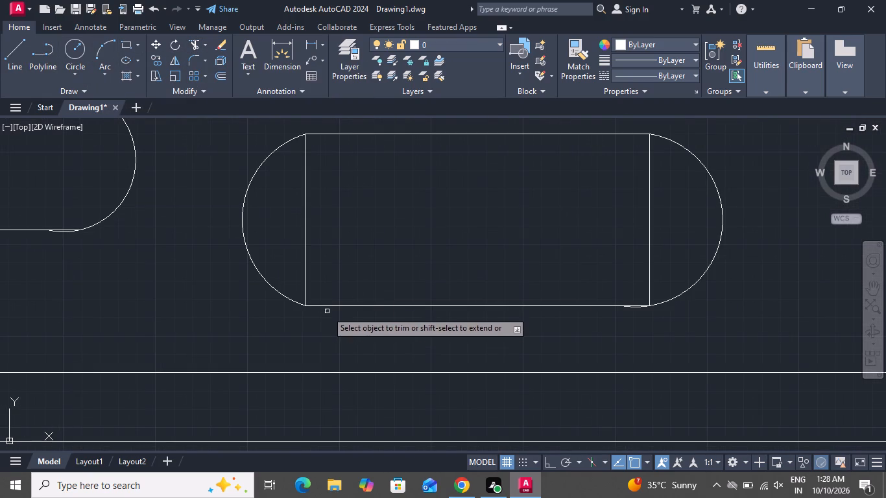
left_click(596, 210)
left_click(684, 203)
left_click_drag(353, 226, 341, 226)
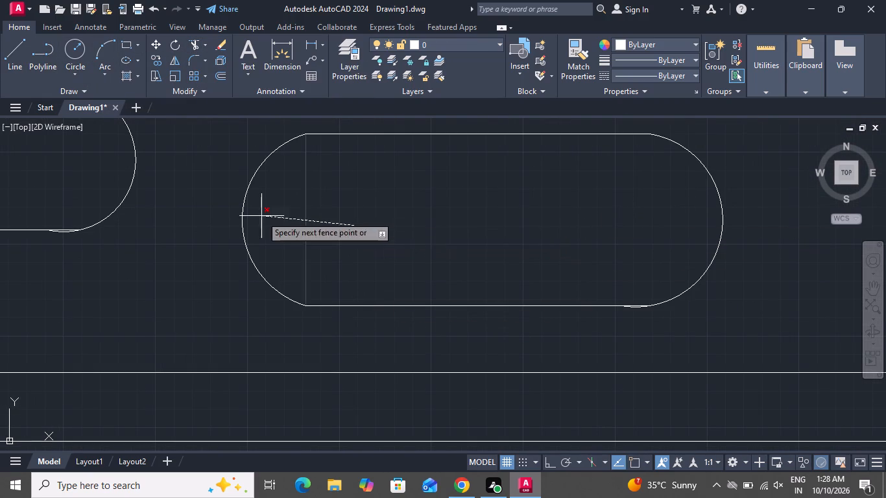
left_click(261, 216)
scroll(265, 217, "down", 2)
scroll(267, 218, "up", 1)
scroll(270, 219, "down", 1)
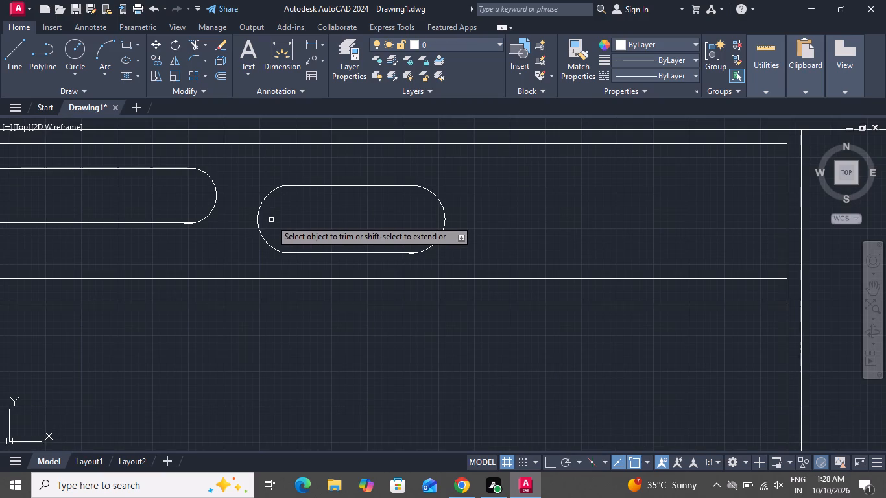
scroll(271, 220, "down", 4)
scroll(298, 230, "up", 4)
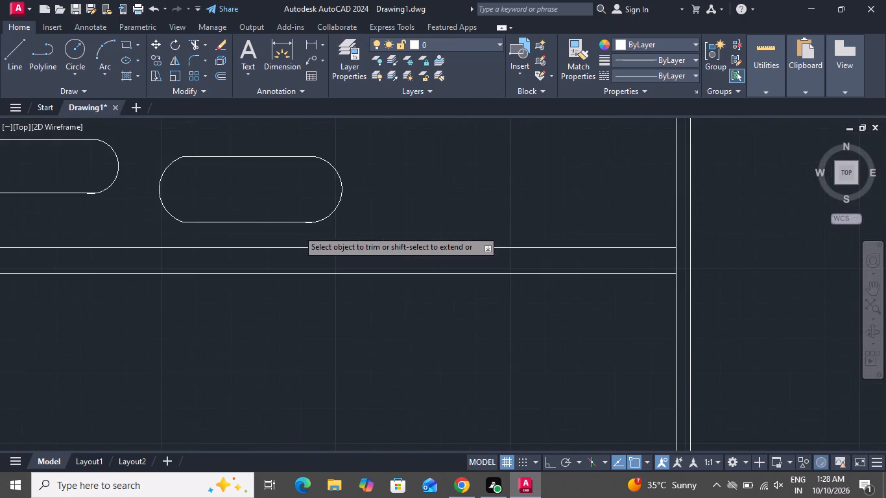
right_click(372, 213)
left_click(400, 231)
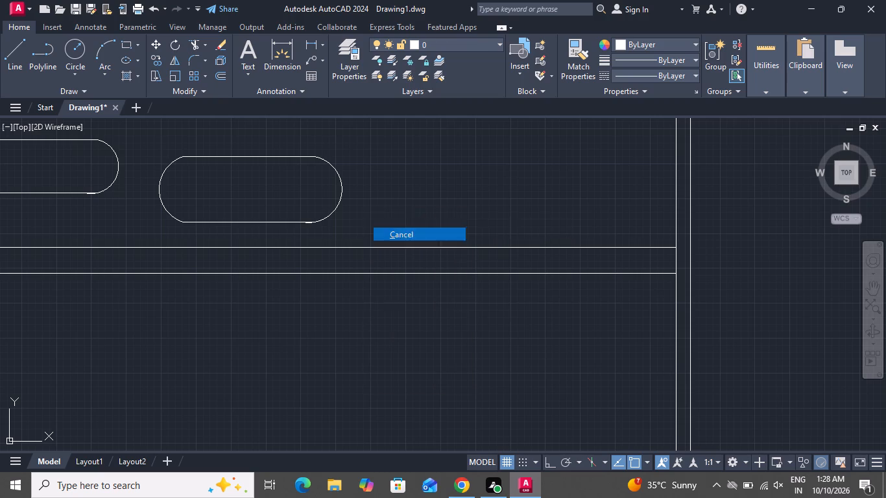
Delete the two horizontal lines that cross the bed just below the pillows.
left_click(403, 224)
left_click(397, 313)
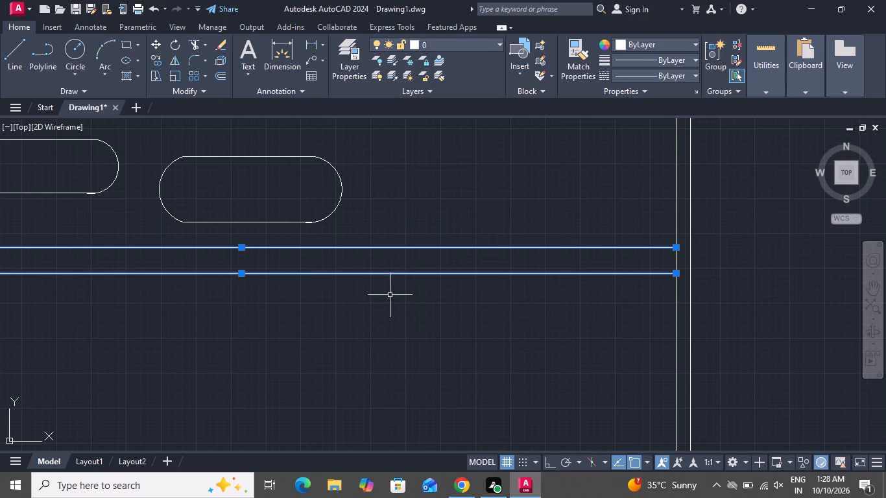
key("Delete")
Draw a horizontal line about 5'-2" long across the inner bed rectangle, farther below the pillows than the deleted pair.
scroll(393, 288, "down", 2)
scroll(393, 288, "up", 1)
scroll(393, 288, "down", 4)
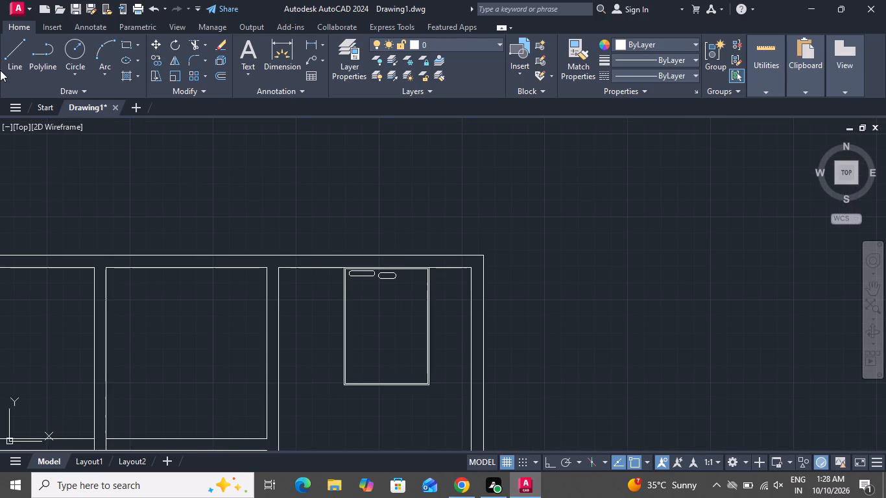
left_click(14, 56)
scroll(346, 296, "up", 2)
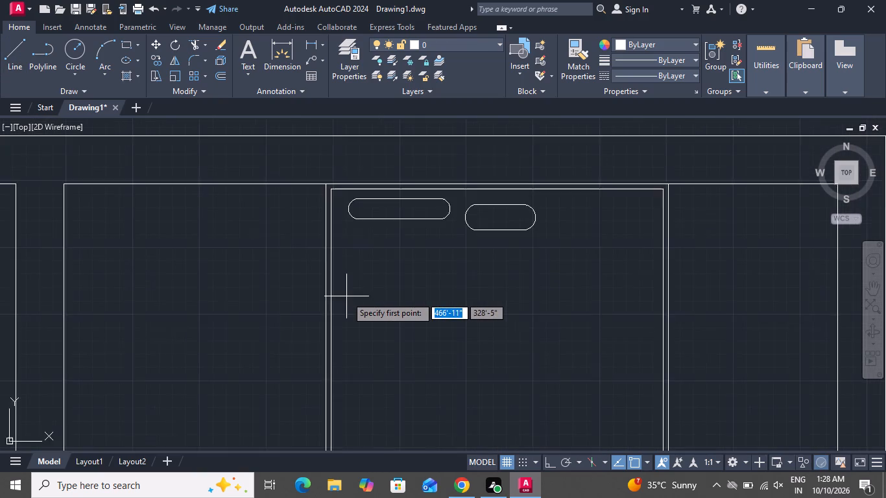
scroll(346, 296, "up", 2)
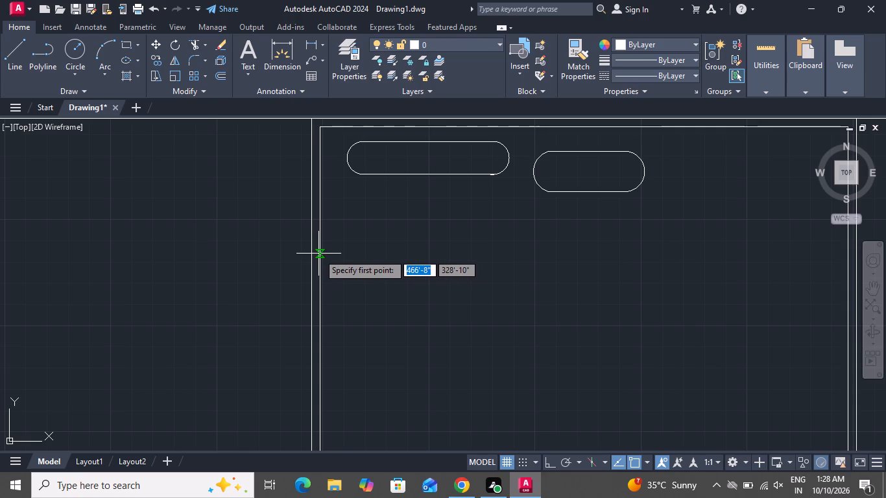
left_click(320, 254)
scroll(429, 313, "down", 2)
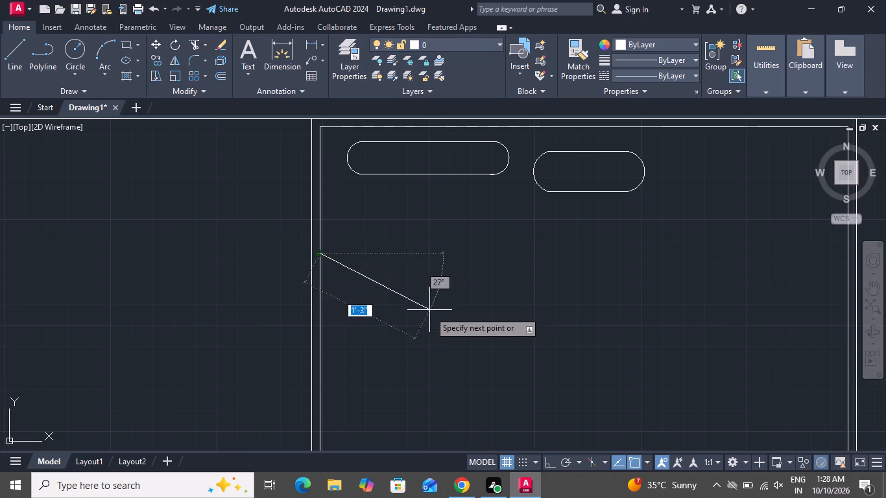
scroll(429, 314, "down", 3)
scroll(466, 311, "up", 3)
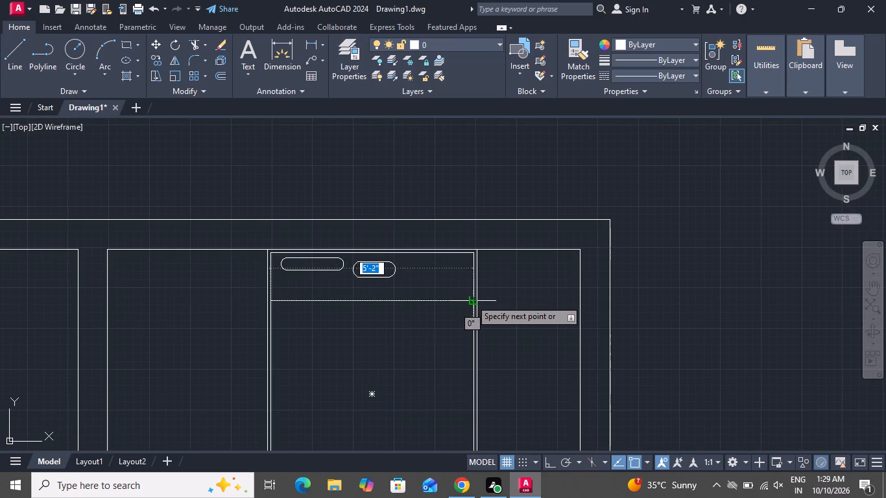
left_click(471, 300)
right_click(471, 300)
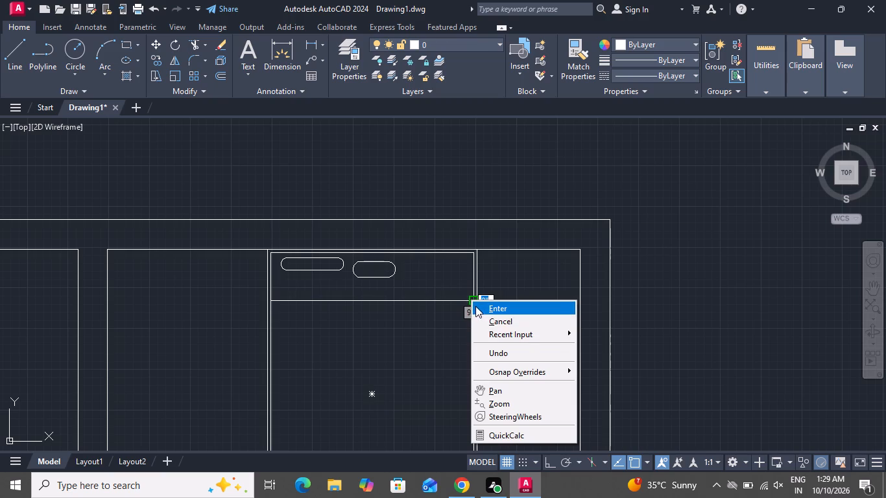
left_click(480, 326)
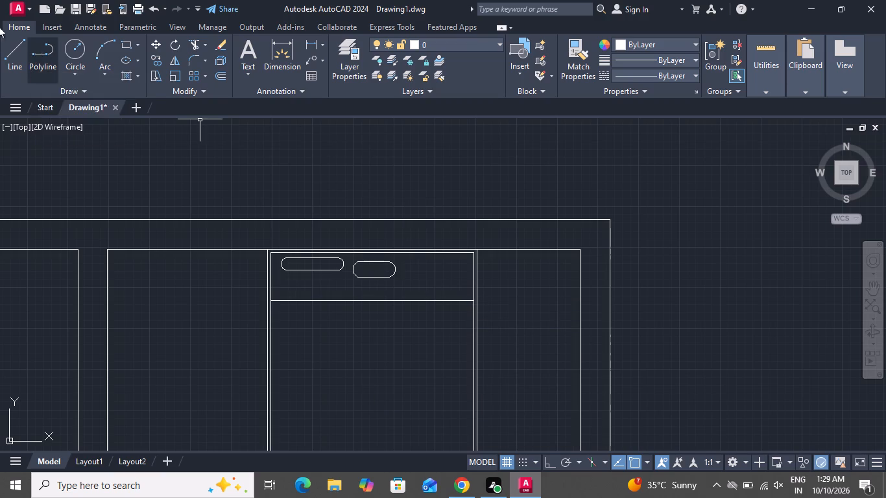
Start another line for the bed.
left_click(18, 47)
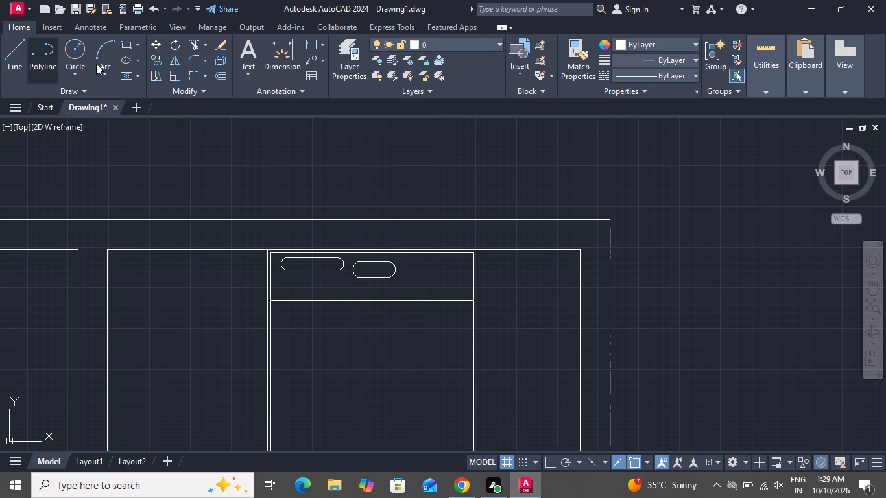
scroll(171, 94, "down", 1)
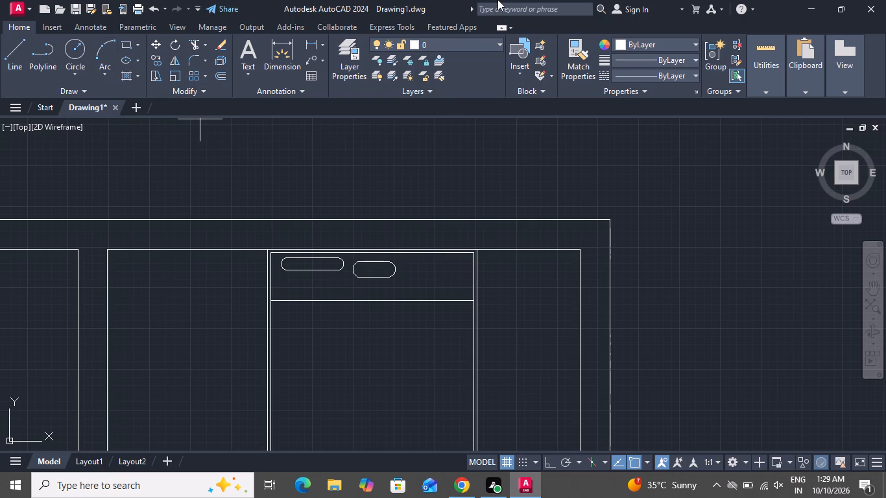
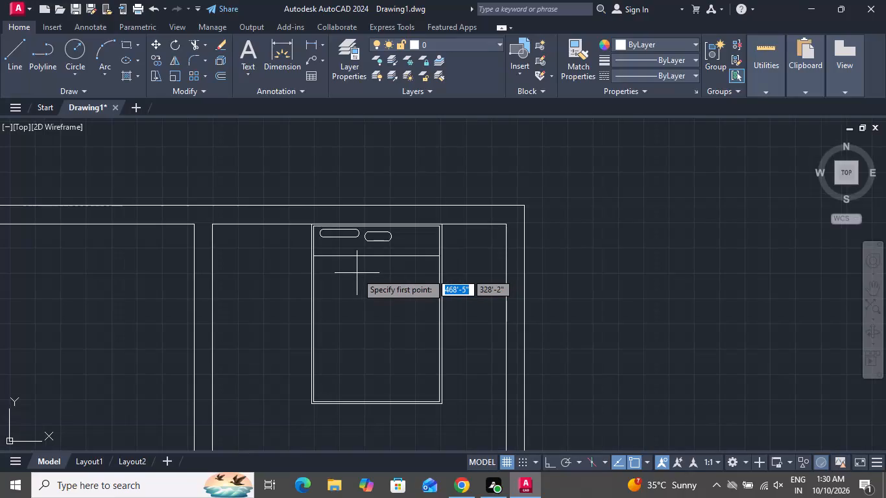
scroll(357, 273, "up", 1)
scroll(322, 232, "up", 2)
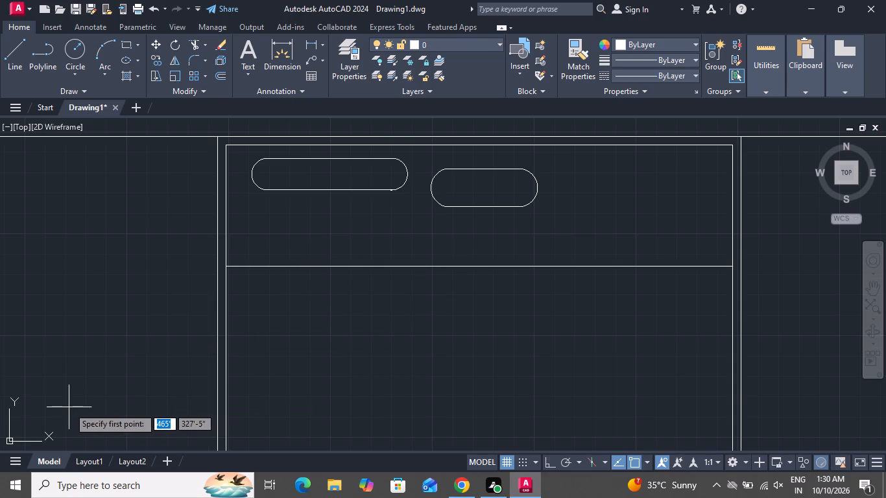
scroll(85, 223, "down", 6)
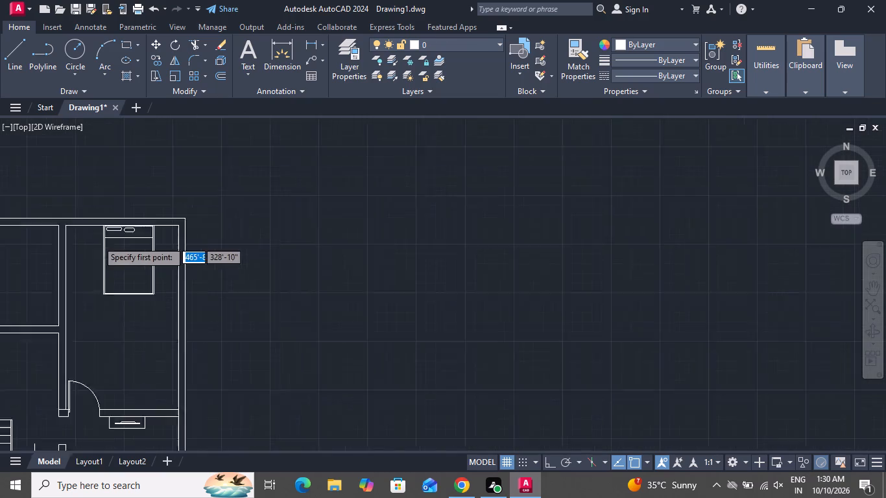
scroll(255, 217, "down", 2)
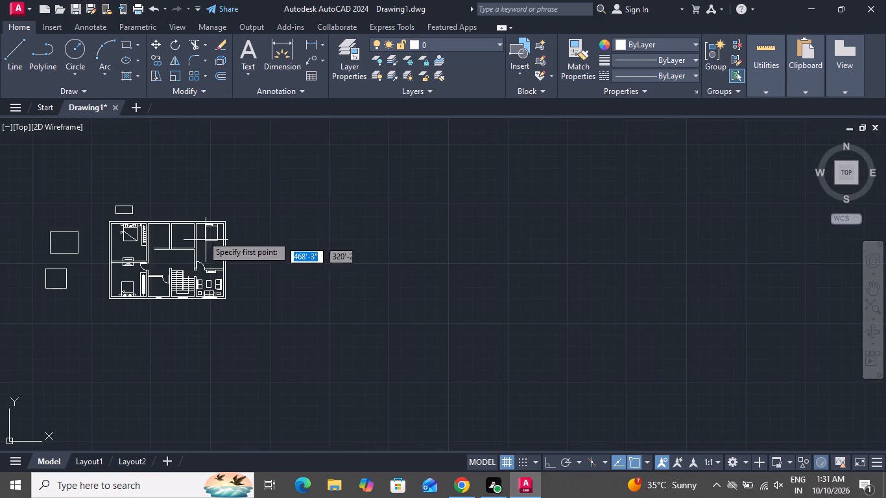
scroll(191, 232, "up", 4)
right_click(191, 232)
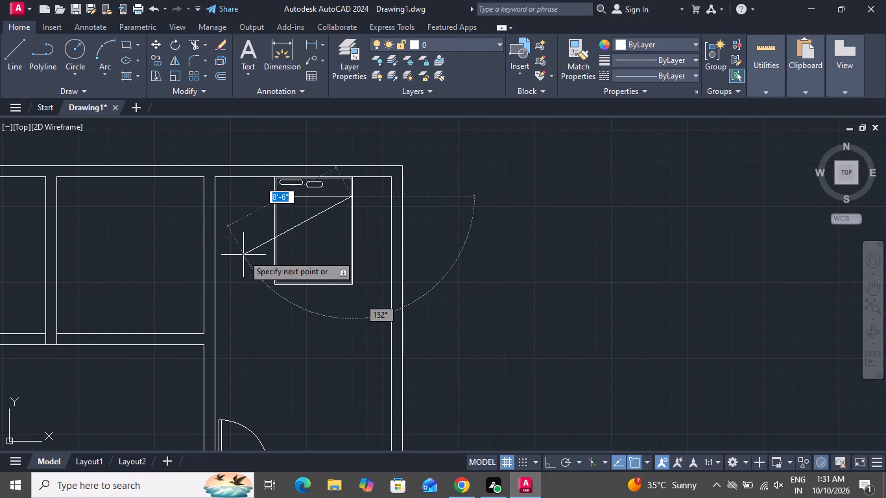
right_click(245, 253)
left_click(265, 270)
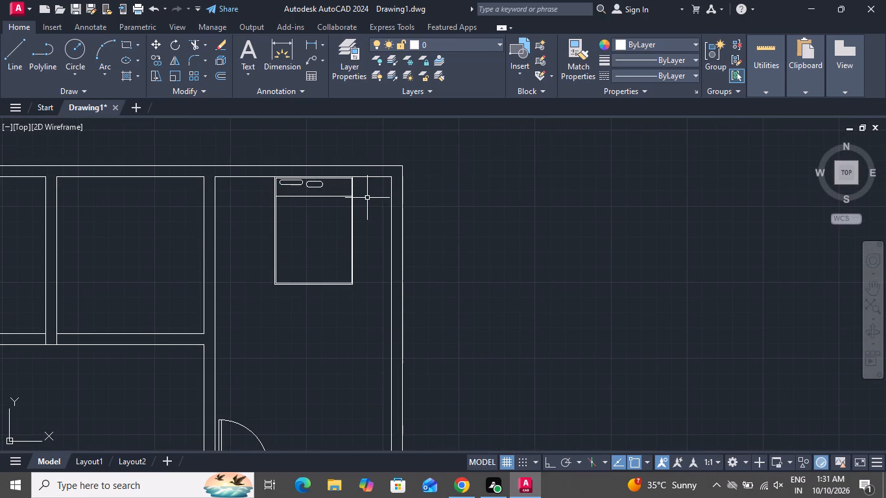
Delete the entire bed from the upper-right bedroom, including both rectangles, the cover line and the two pillows.
left_click(367, 198)
left_click(268, 290)
key("Delete")
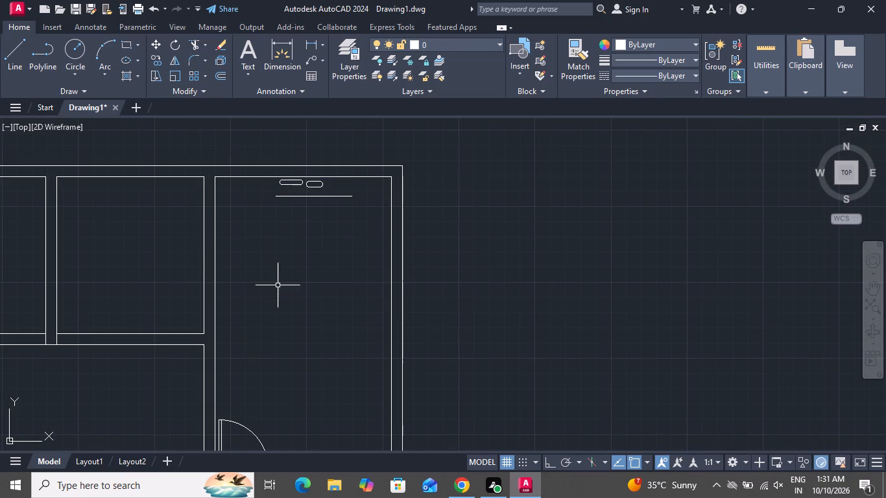
left_click(327, 183)
left_click(269, 224)
key("Delete")
scroll(298, 198, "up", 3)
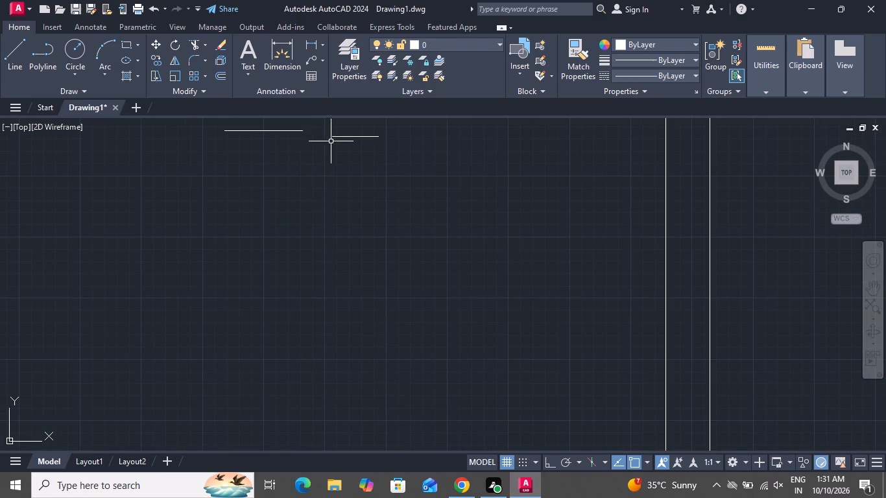
left_click(335, 137)
key("Delete")
left_click(298, 130)
key("Delete")
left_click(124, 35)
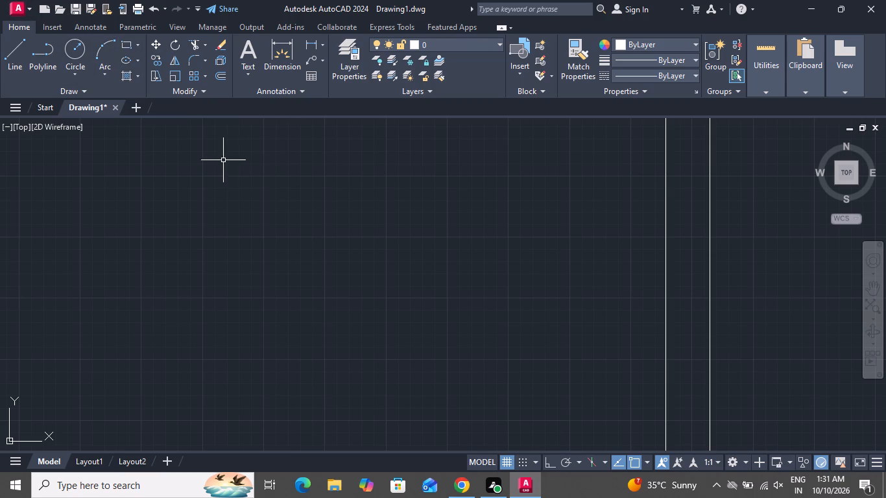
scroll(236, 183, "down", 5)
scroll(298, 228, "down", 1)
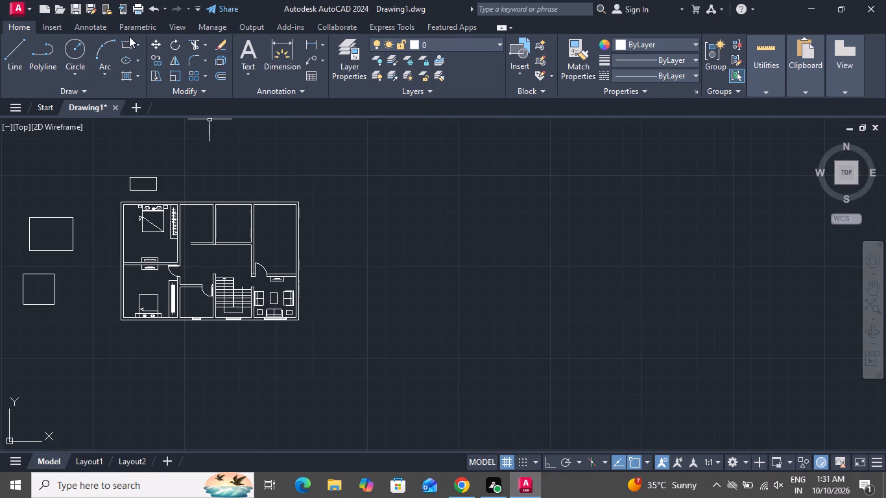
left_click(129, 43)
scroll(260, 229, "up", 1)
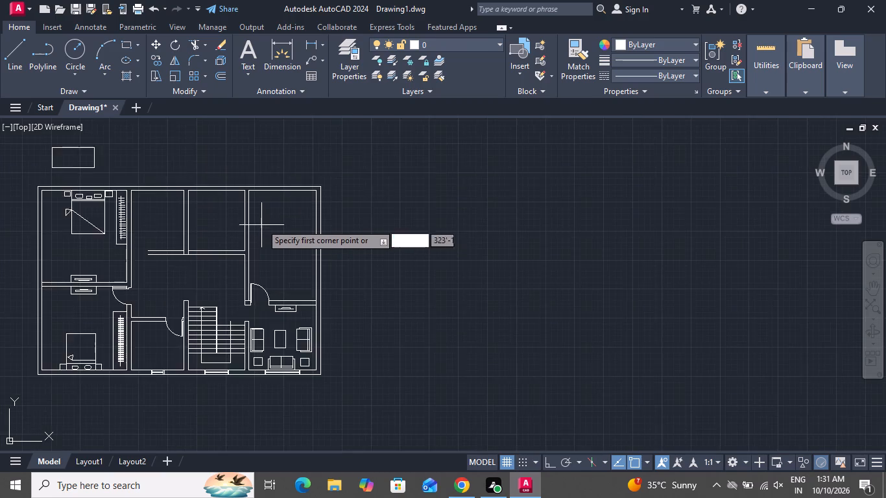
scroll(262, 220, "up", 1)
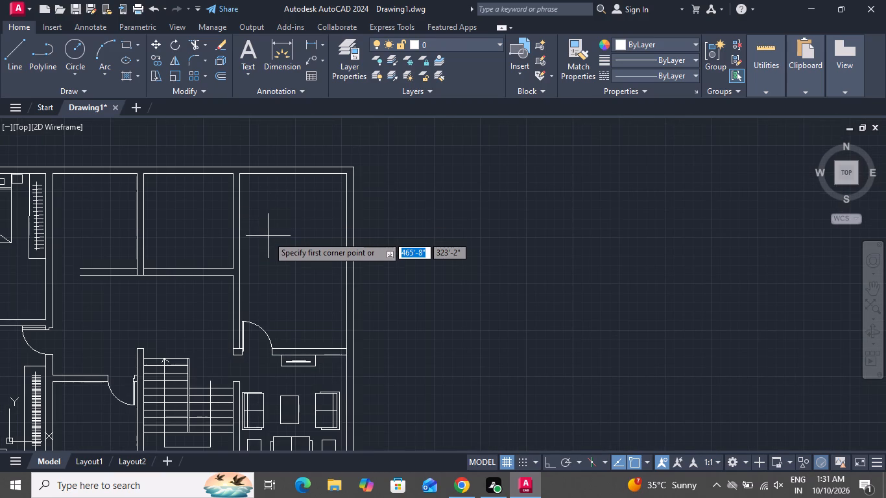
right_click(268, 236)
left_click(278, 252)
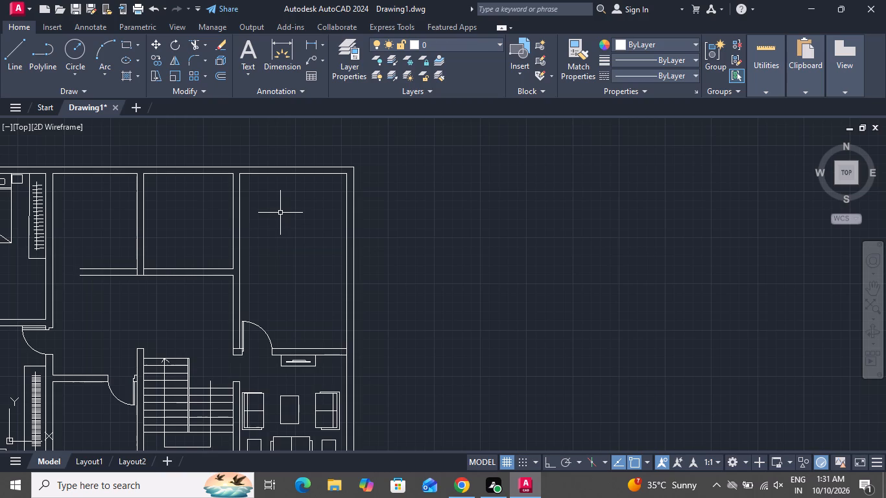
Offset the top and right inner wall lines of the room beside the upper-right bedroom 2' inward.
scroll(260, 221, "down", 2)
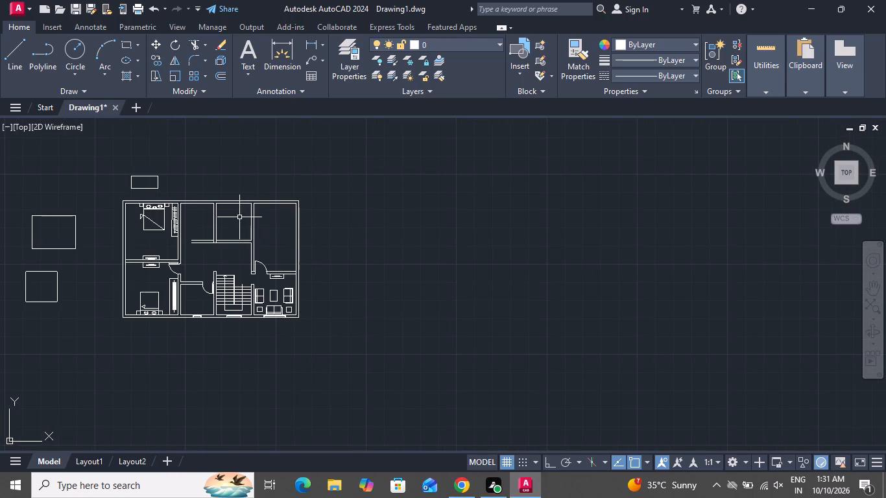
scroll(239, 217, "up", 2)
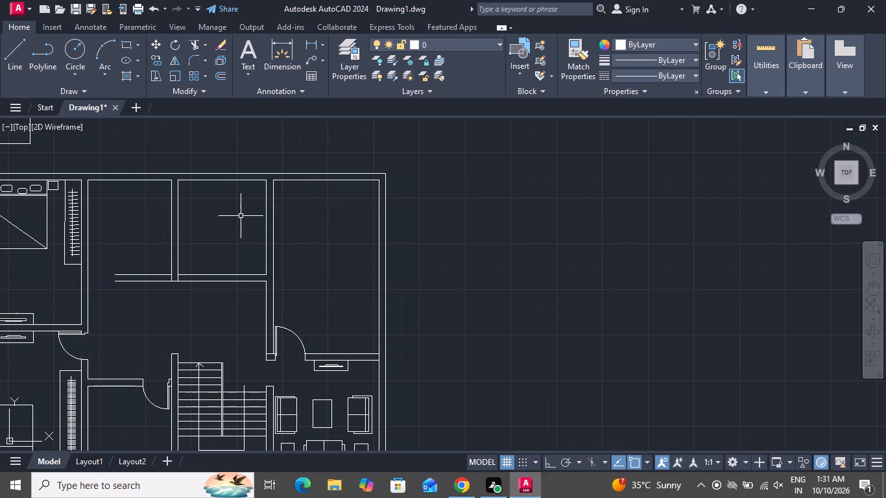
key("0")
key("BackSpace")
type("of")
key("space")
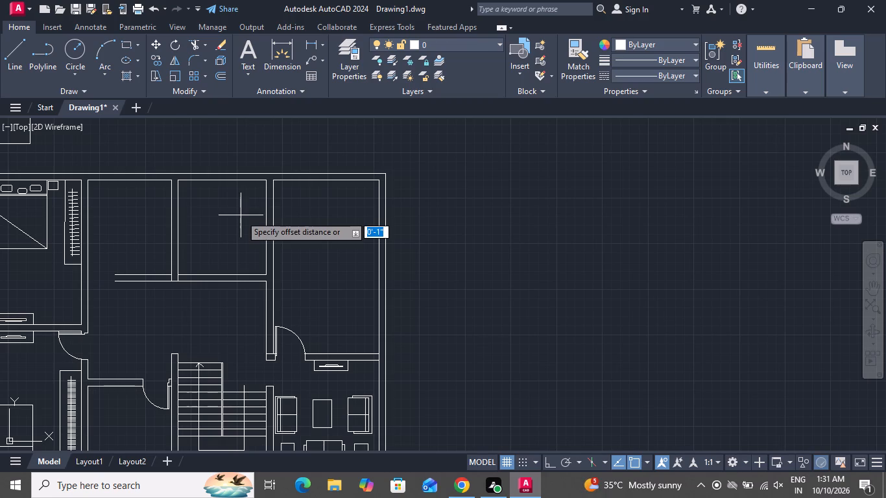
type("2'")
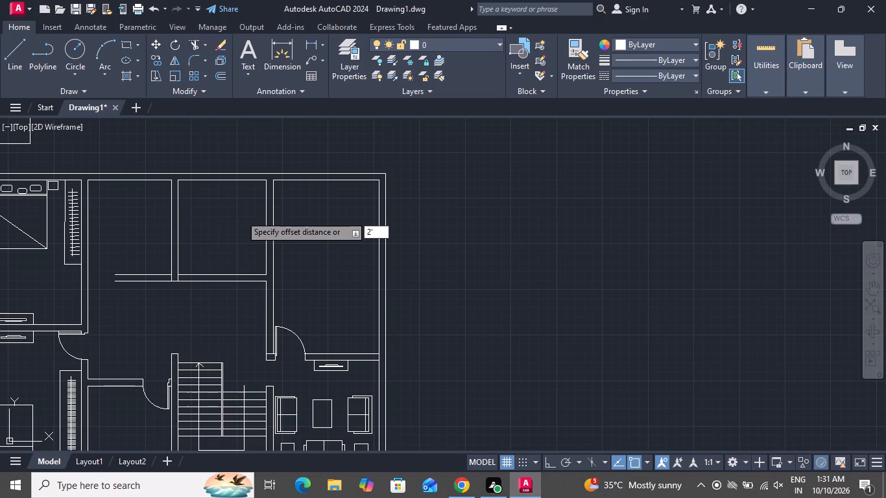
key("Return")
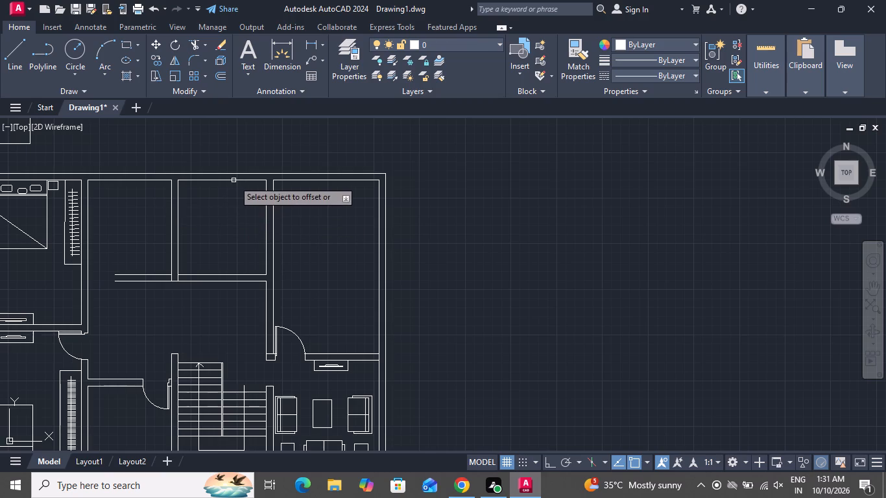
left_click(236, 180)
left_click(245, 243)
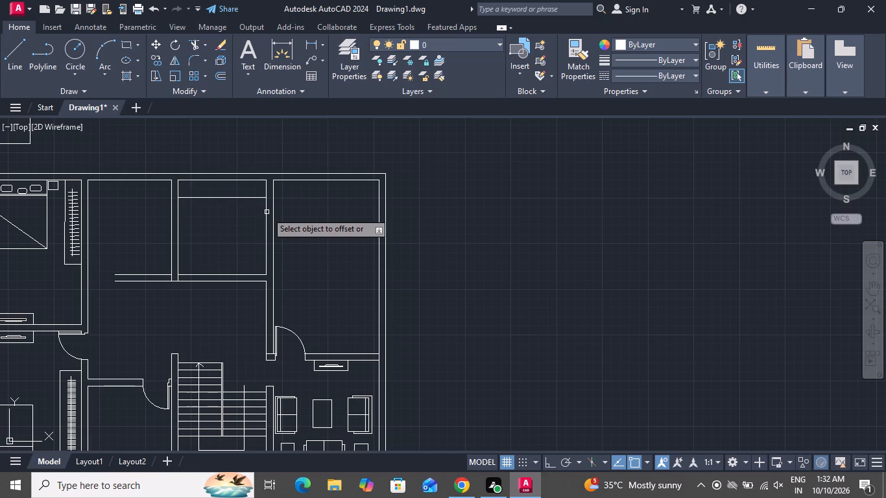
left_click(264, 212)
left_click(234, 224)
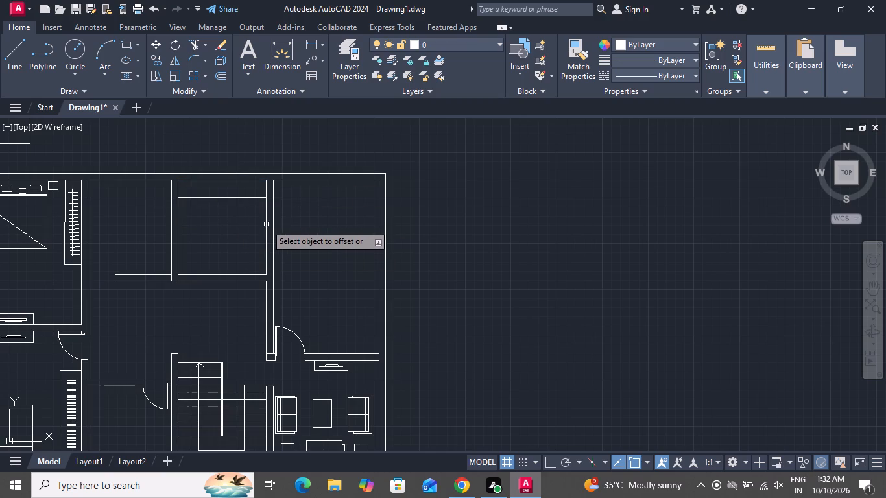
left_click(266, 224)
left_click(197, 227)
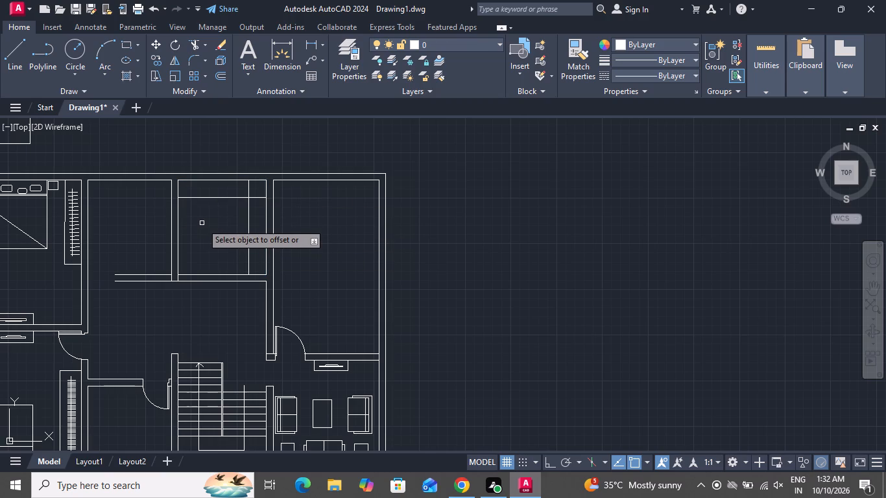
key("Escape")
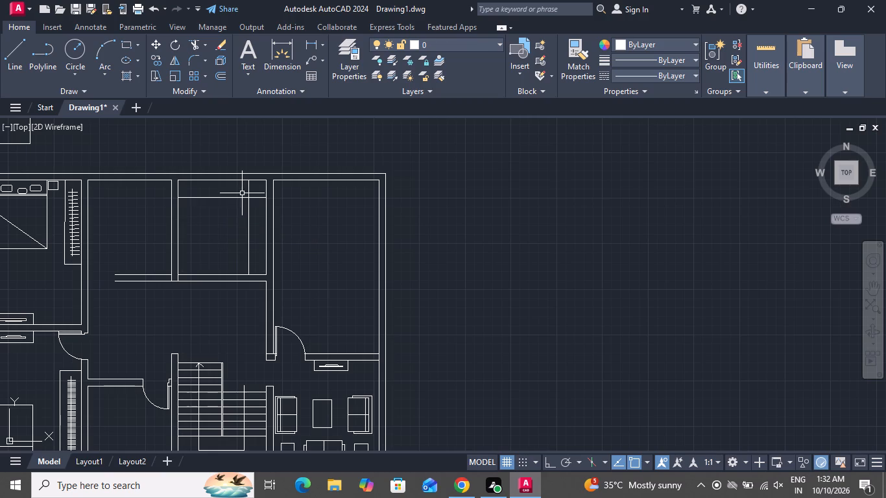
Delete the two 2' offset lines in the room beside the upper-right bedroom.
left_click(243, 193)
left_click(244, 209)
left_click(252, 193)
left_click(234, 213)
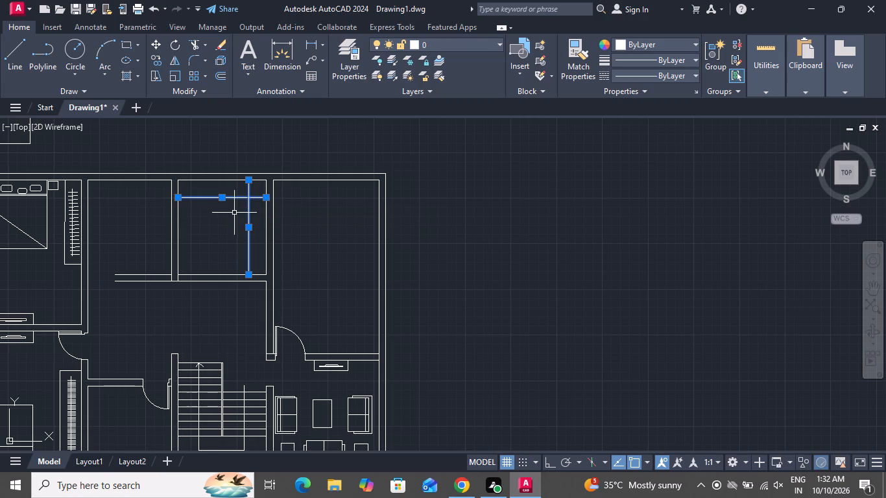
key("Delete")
Offset the top and right inner wall lines of the room beside the upper-right bedroom 3' inward.
key("o")
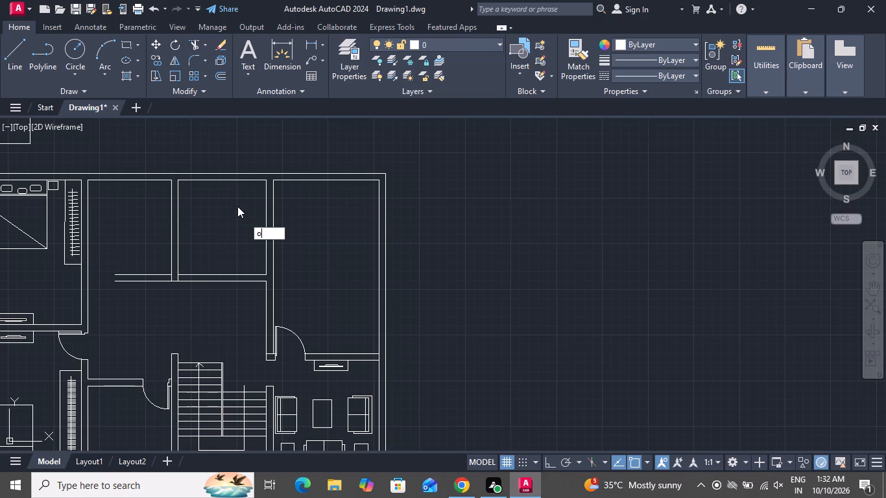
key("space")
type("3'")
key("Return")
left_click(227, 182)
left_click(226, 229)
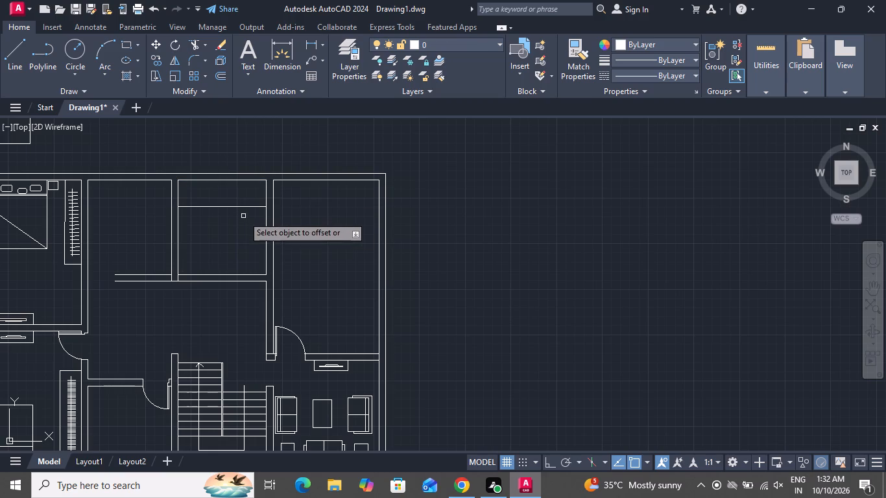
left_click(265, 220)
left_click(238, 226)
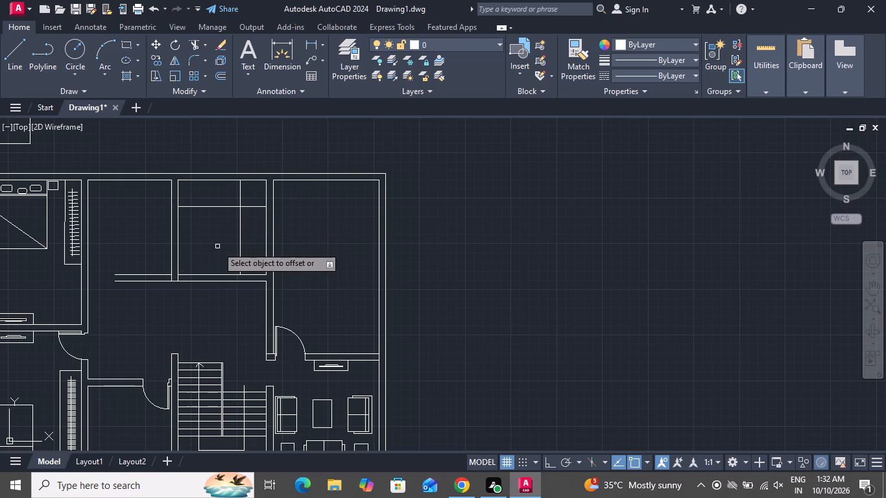
right_click(217, 246)
left_click(230, 270)
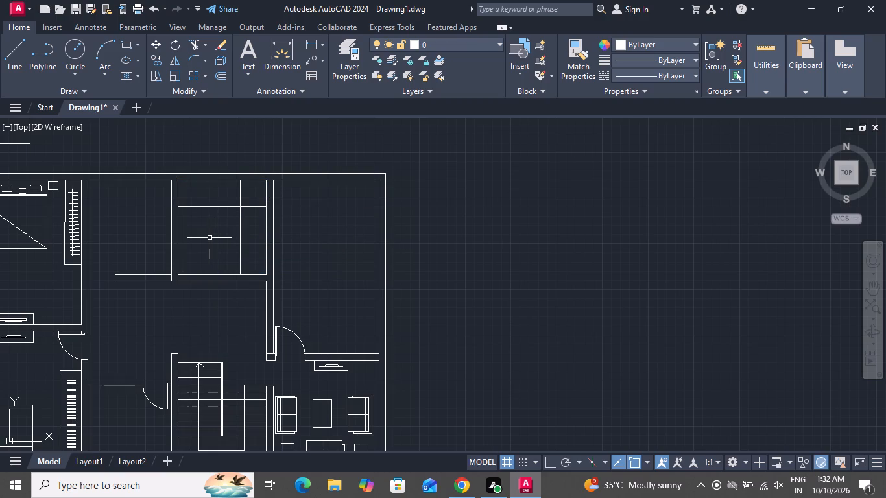
Trim the ends of both 3' offset lines beyond their intersection, leaving an L-shaped outline with a clean corner.
type("tr")
key("space")
key("space")
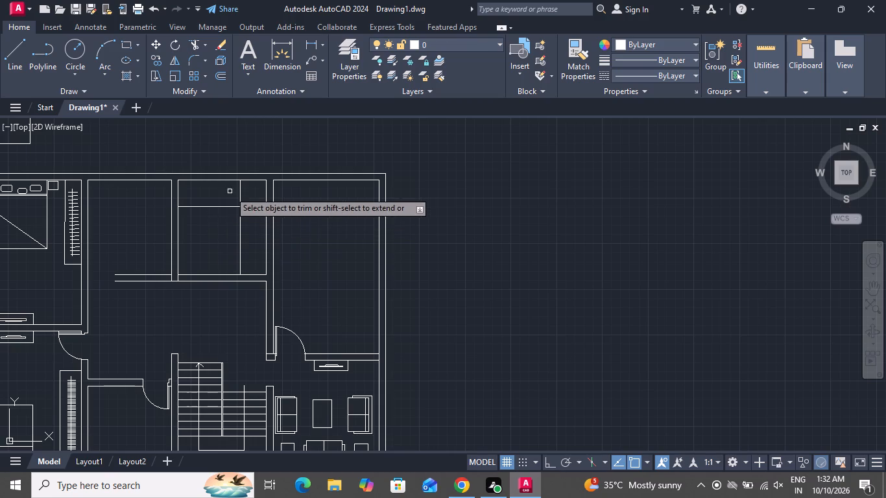
left_click(228, 191)
left_click(249, 193)
left_click(250, 189)
left_click(258, 239)
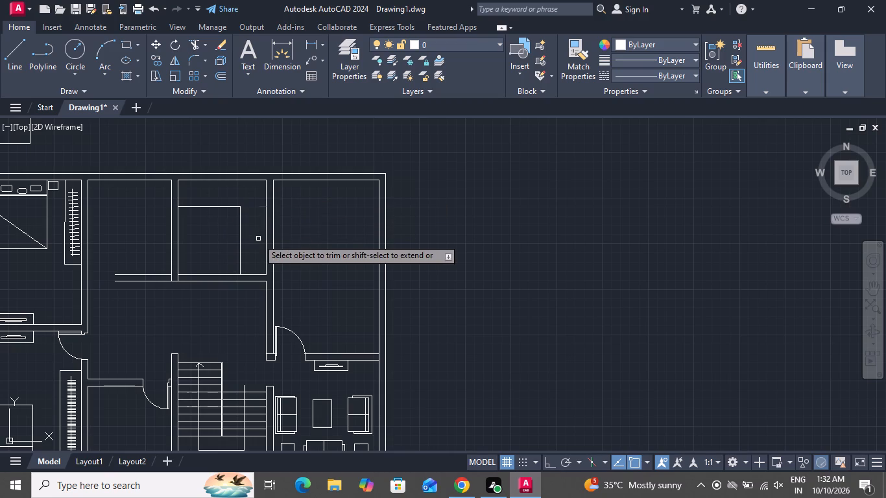
right_click(257, 235)
left_click(269, 259)
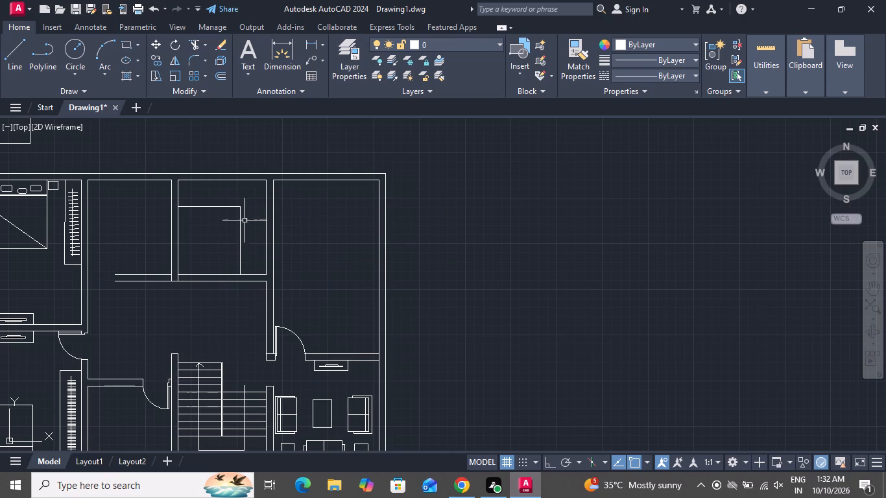
Offset the left inner wall line of the same room 10" inward.
key("o")
key("space")
key("1")
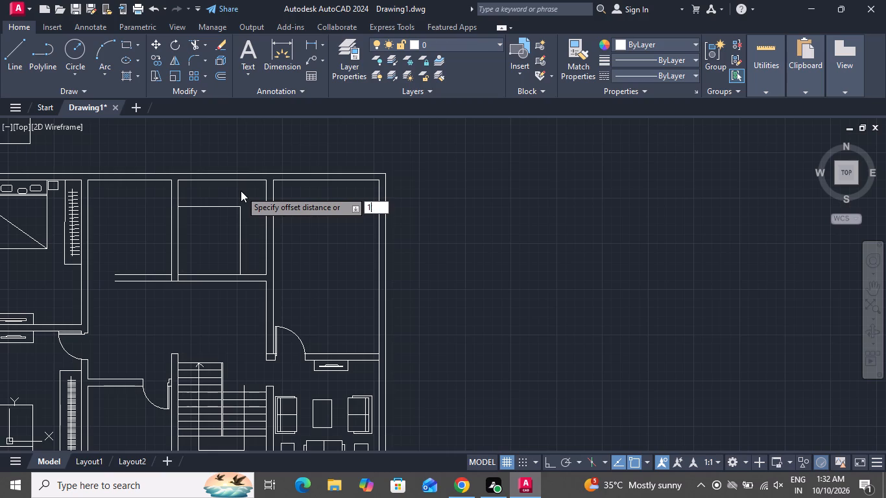
key("0")
key("shift+quotedbl")
key("Return")
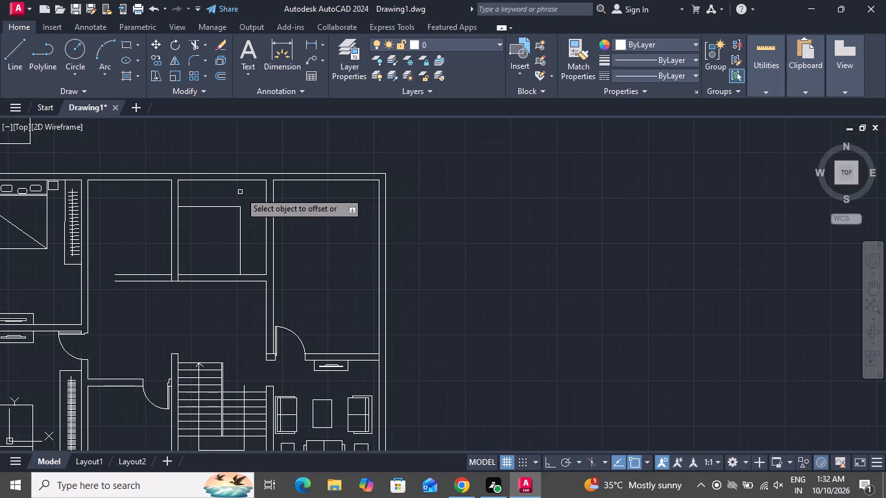
left_click(178, 192)
left_click(189, 191)
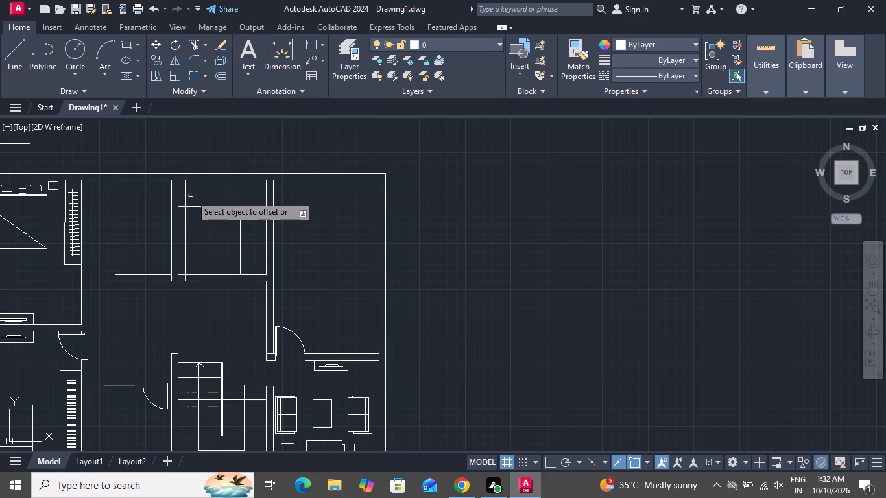
Trim the 10" offset line where it runs below the horizontal line of the L-shaped outline.
scroll(186, 201, "up", 3)
key("Escape")
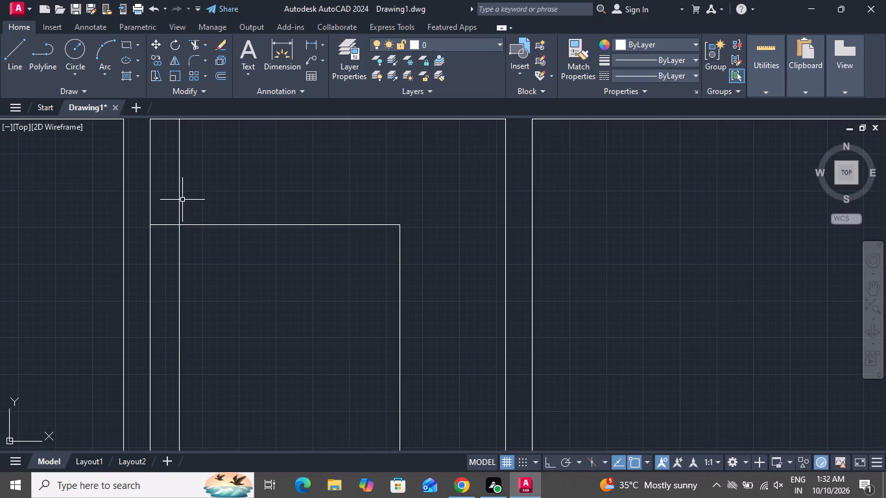
type("tr")
key("space")
left_click(182, 231)
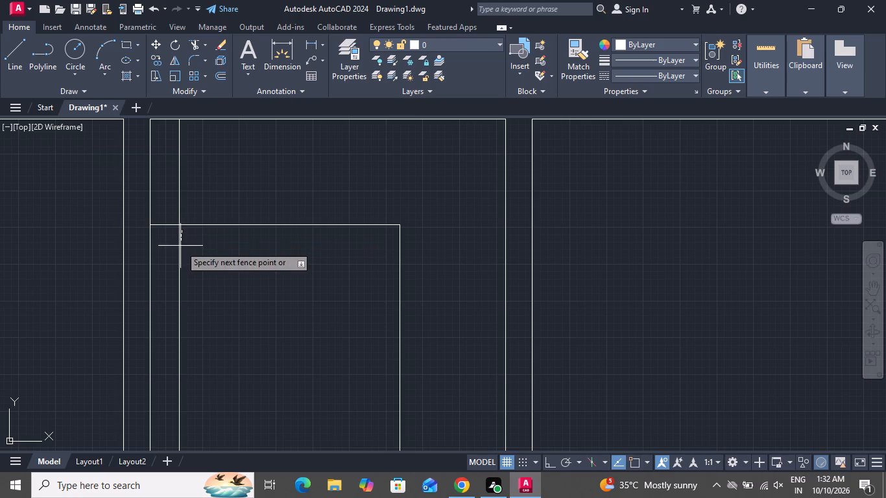
left_click(177, 260)
key("Escape")
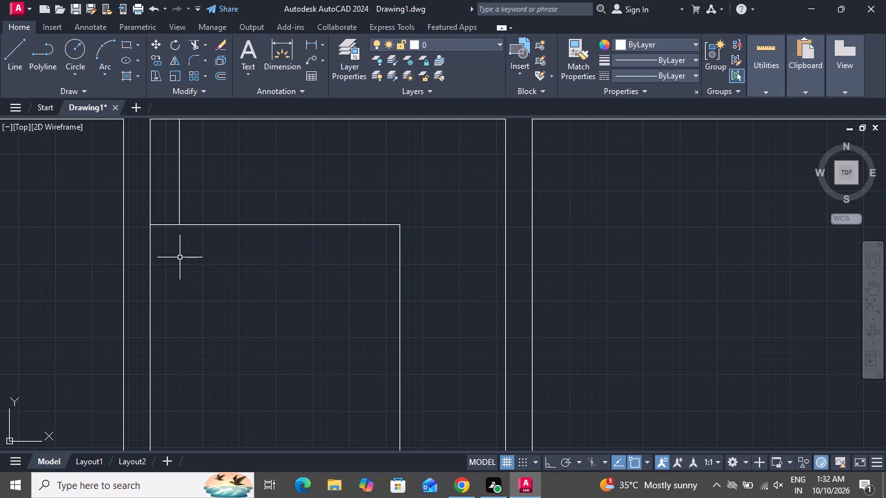
Offset the short vertical line 10" rightward three times in succession, adding three treads in the outline's upper arm.
key("o")
key("space")
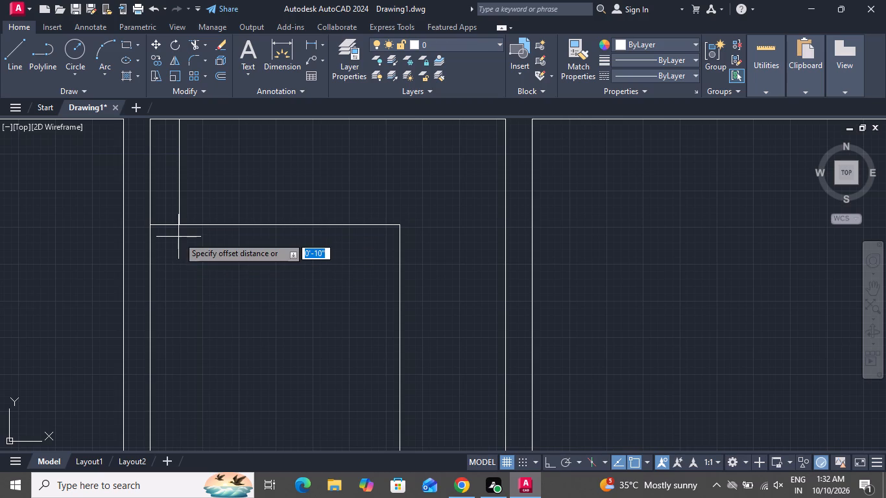
key("1")
key("0")
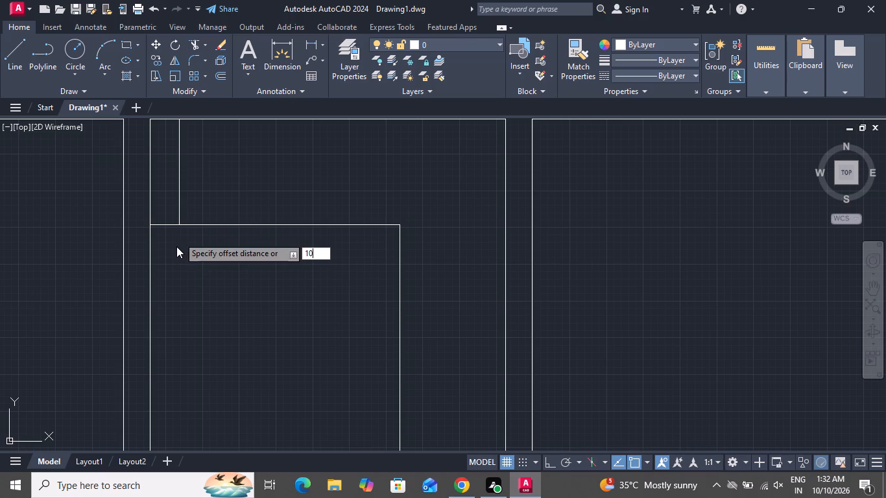
key("shift+quotedbl")
key("Return")
left_click(180, 193)
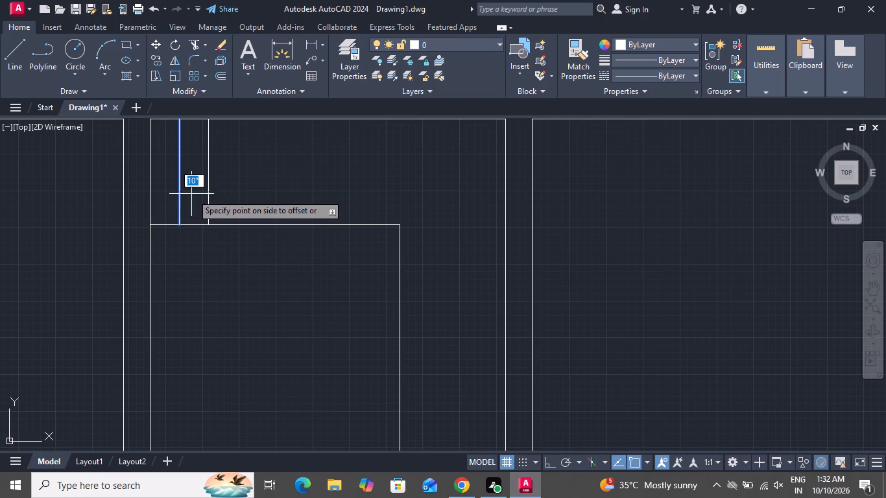
left_click(198, 194)
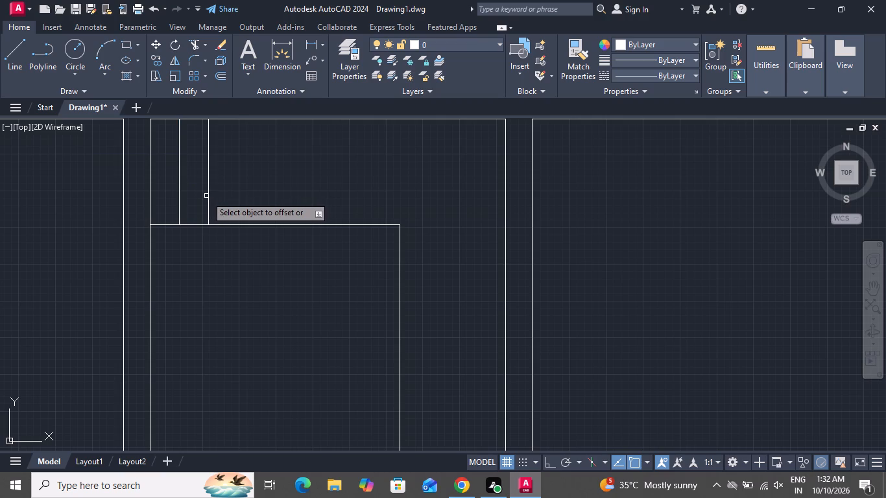
left_click(208, 196)
left_click(234, 188)
left_click(239, 195)
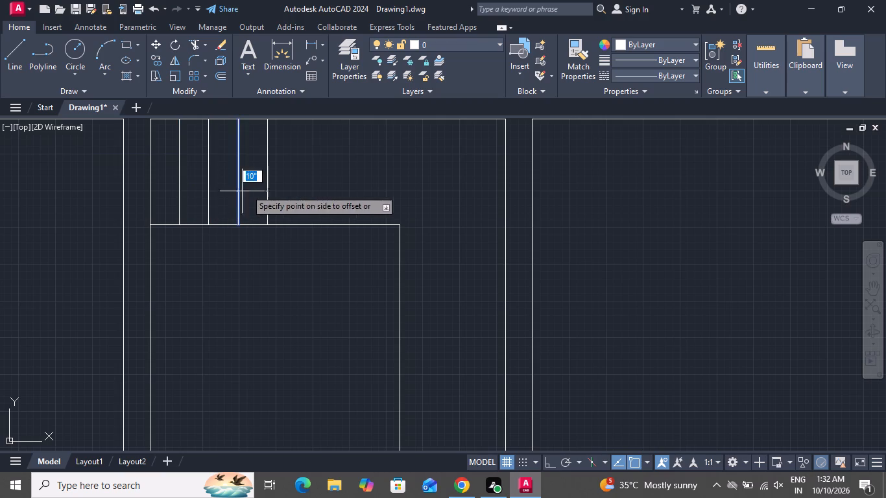
left_click(259, 185)
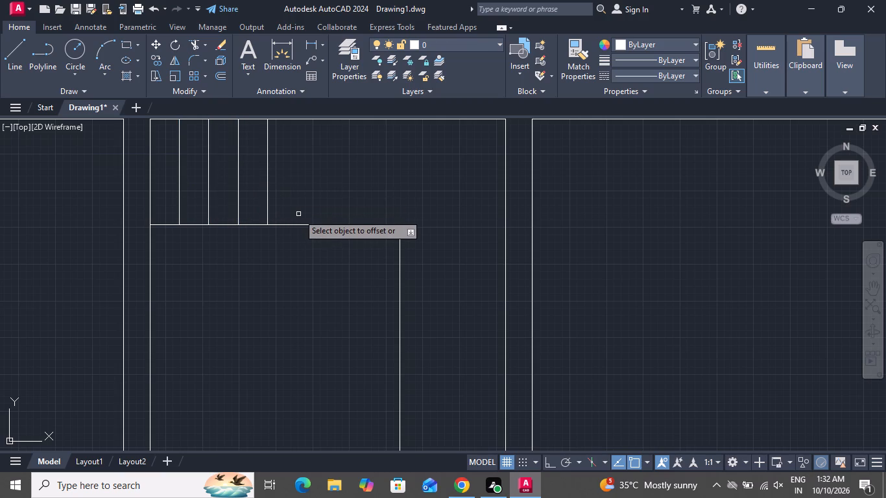
Offset the bottom inner wall line of the same room 10" upward.
scroll(300, 214, "down", 2)
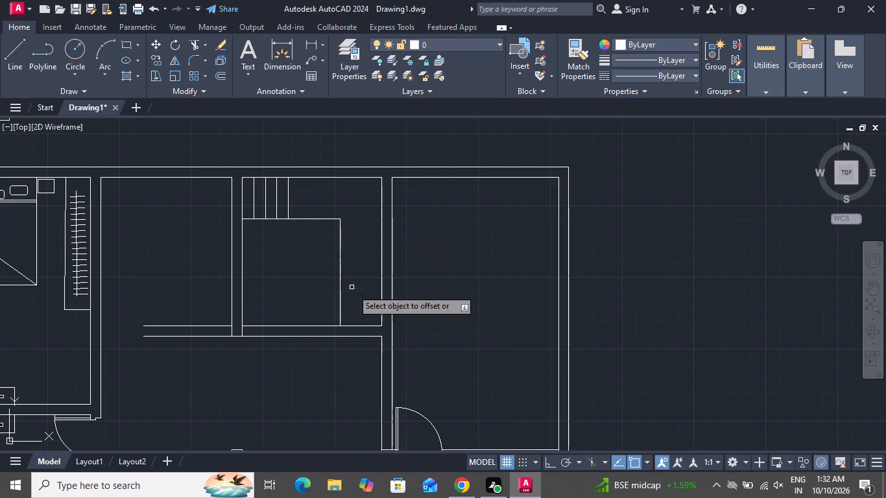
left_click(358, 326)
left_click(355, 303)
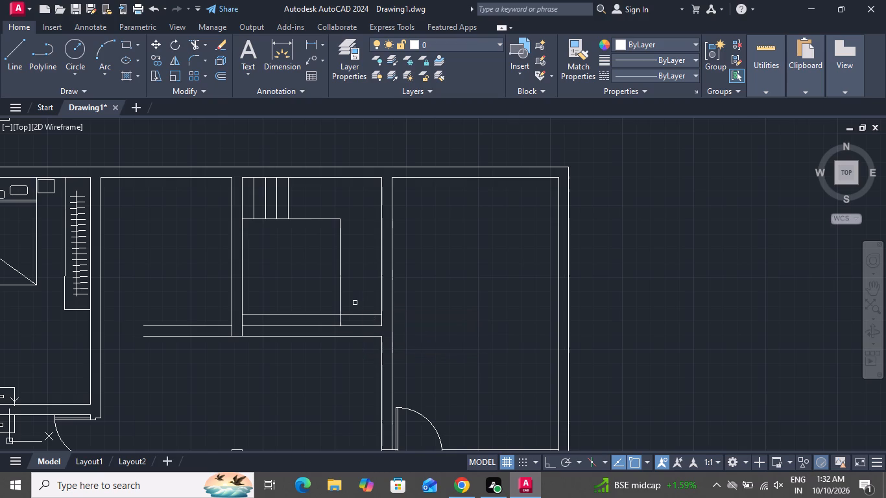
right_click(359, 289)
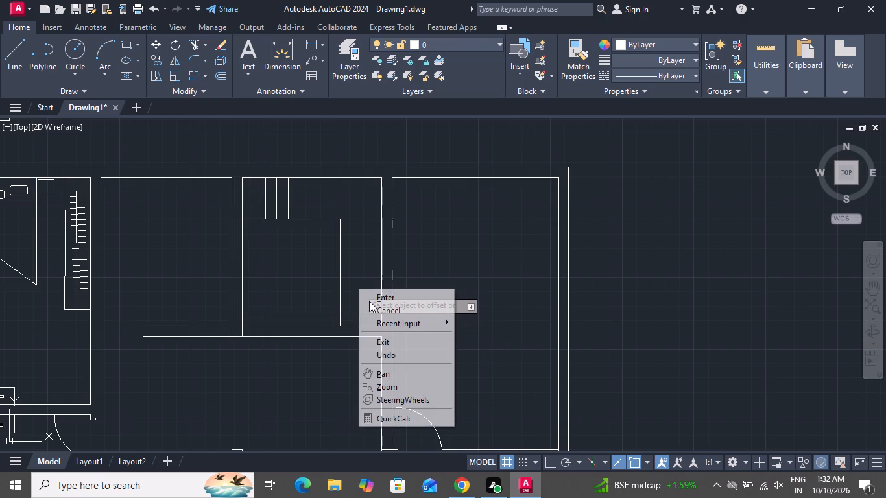
left_click(370, 306)
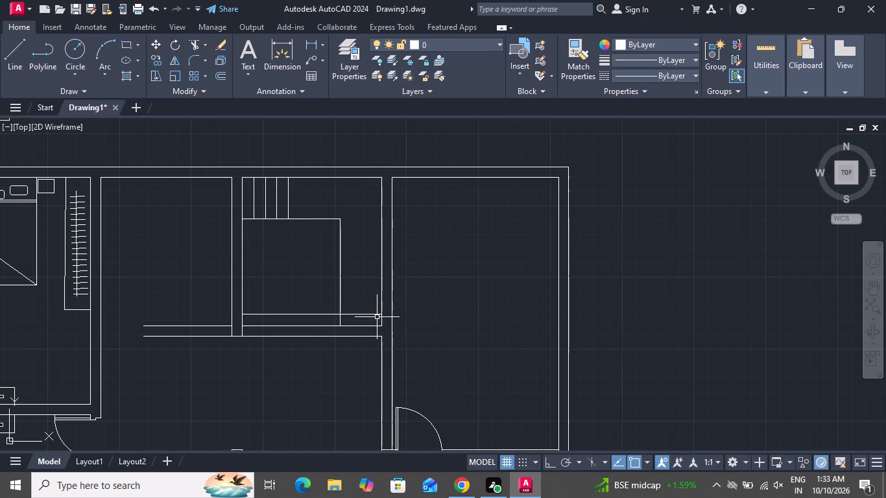
Trim the new horizontal line where it extends left of the L-shaped outline's vertical line.
type("tr")
key("space")
key("space")
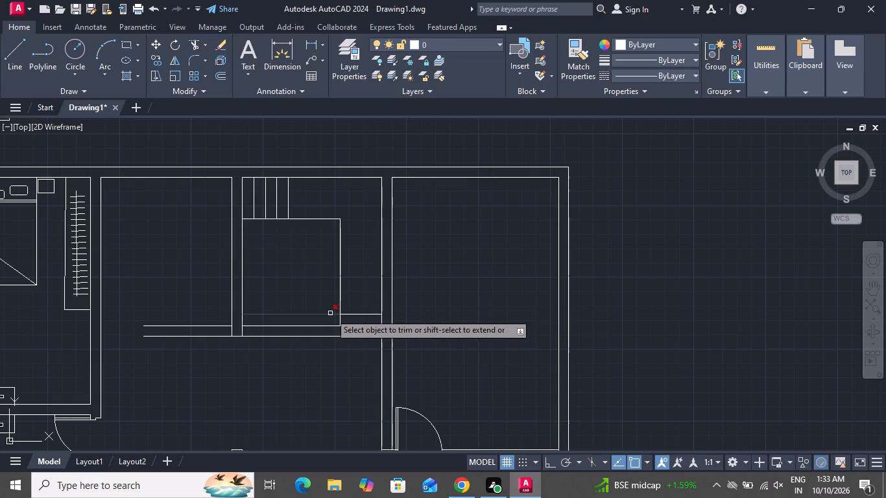
left_click(330, 313)
key("Escape")
Offset the short horizontal line 10" upward three times in succession, adding three treads in the outline's right arm.
key("o")
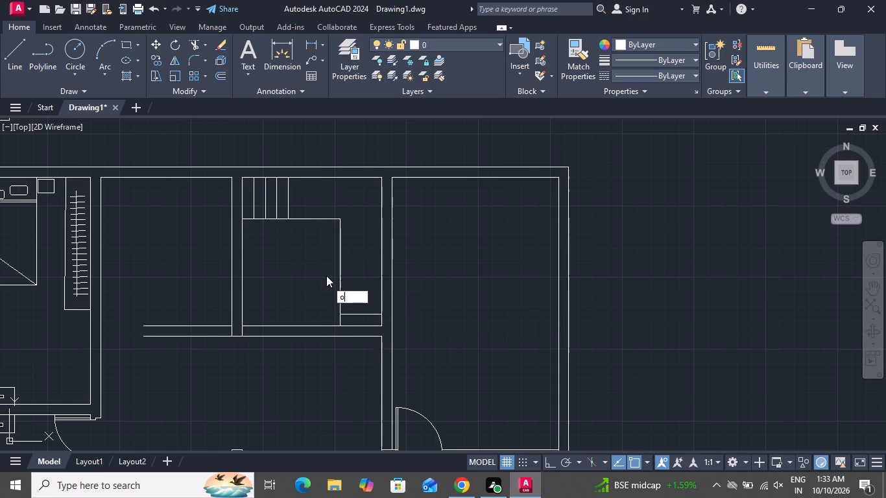
key("space")
key("1")
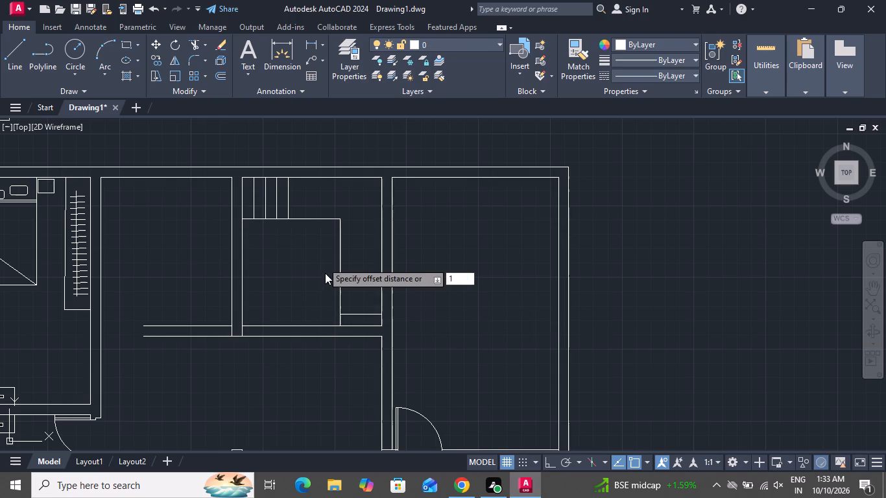
key("0")
key("shift+quotedbl")
key("Return")
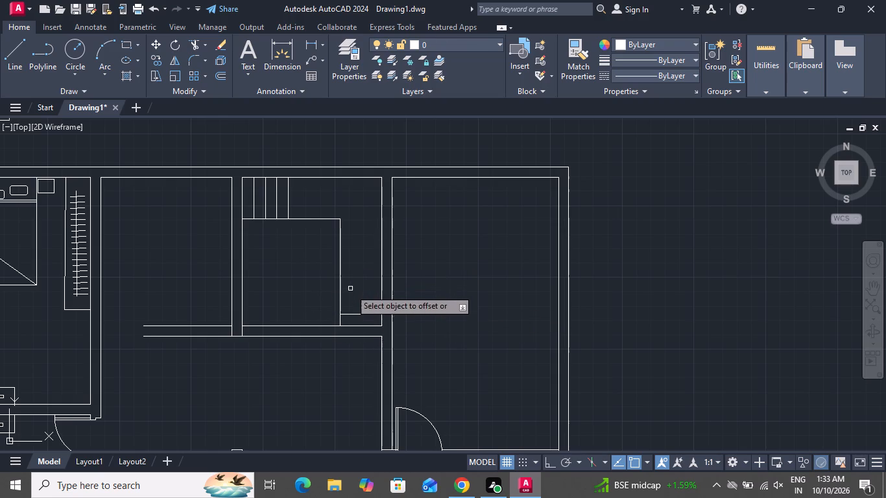
left_click(352, 314)
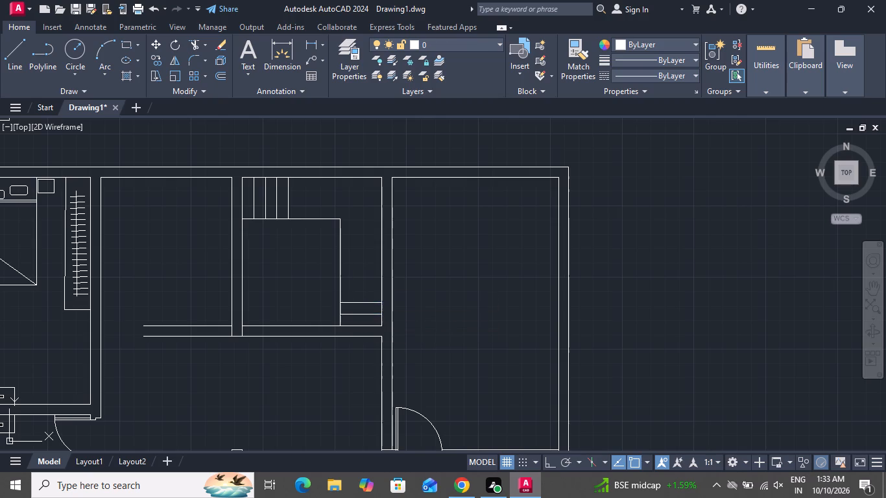
left_click(350, 286)
left_click(361, 307)
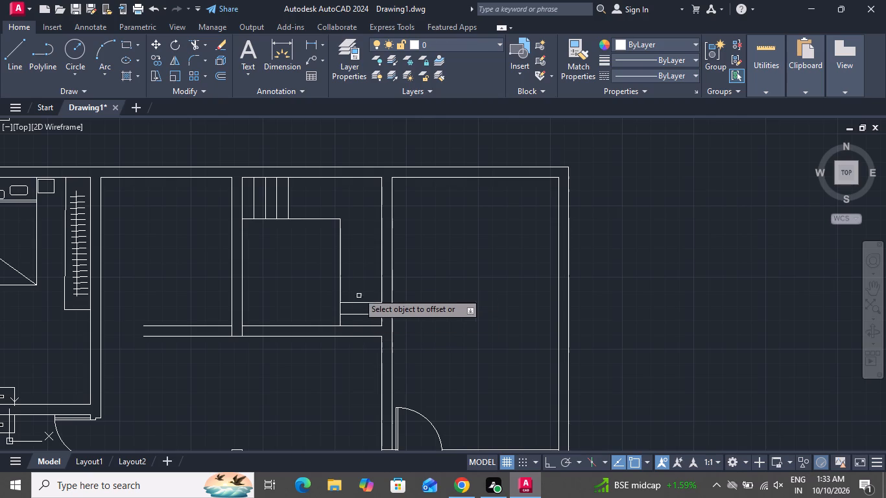
left_click(358, 277)
left_click(363, 303)
left_click(362, 274)
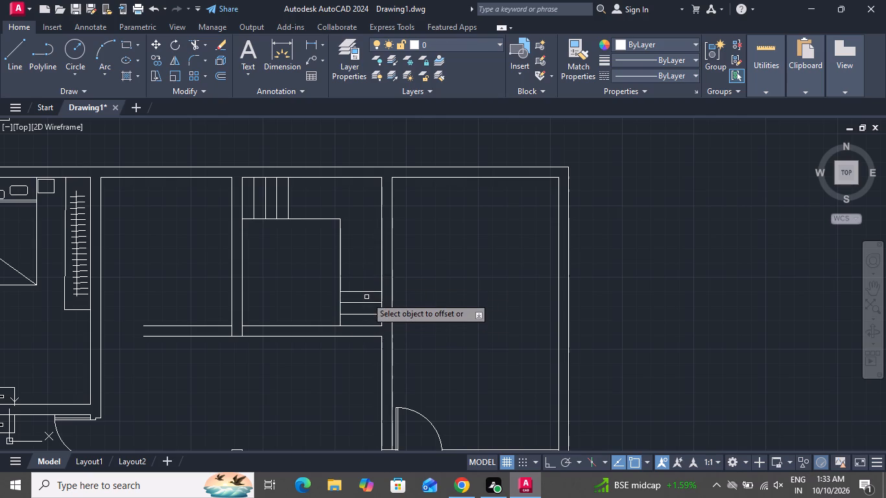
left_click(366, 292)
left_click(361, 255)
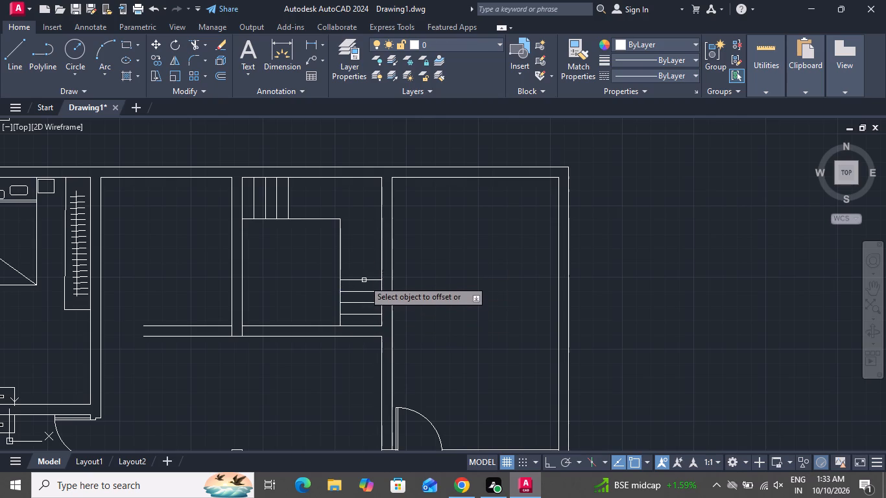
Continue the 10" upward offsets from the topmost tread, adding five more treads up to just below the outline's corner.
left_click(364, 280)
left_click(363, 255)
left_click(366, 268)
left_click(365, 230)
left_click(367, 257)
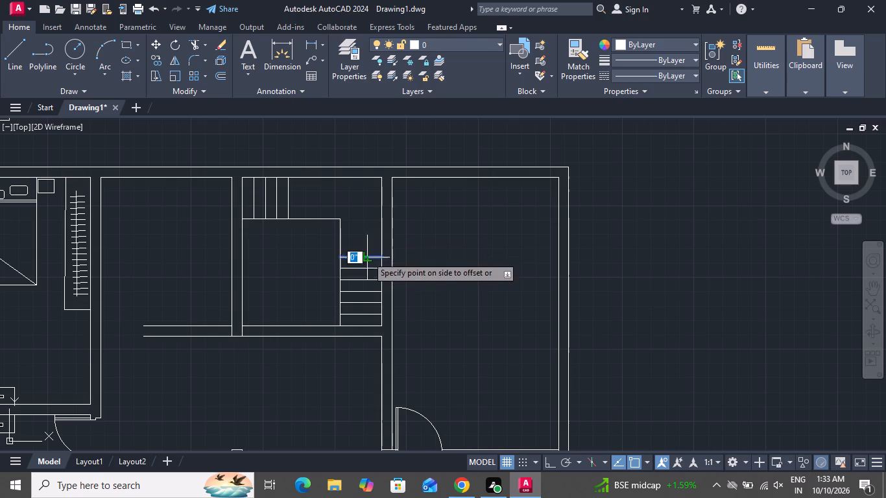
left_click(365, 237)
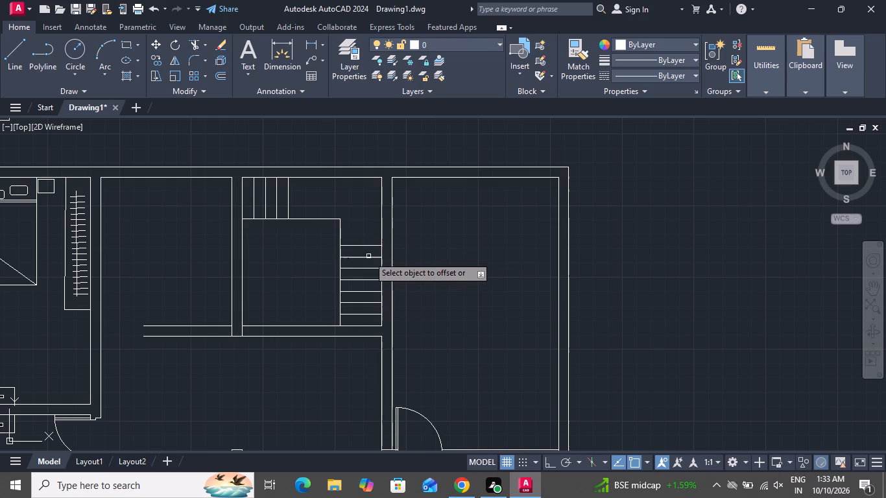
left_click(365, 247)
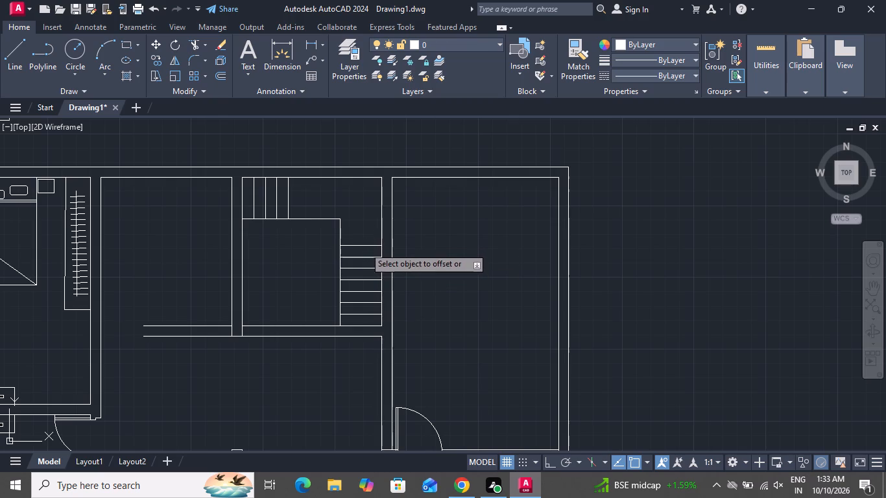
left_click(361, 212)
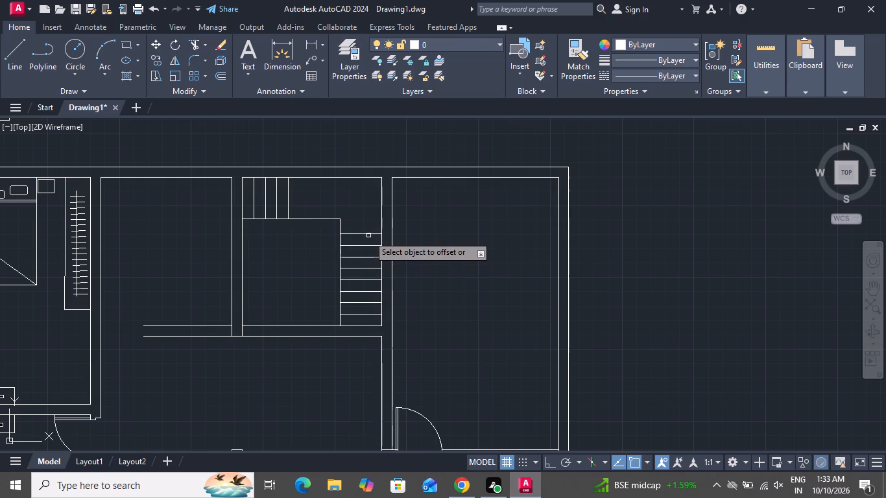
left_click(366, 234)
left_click(361, 219)
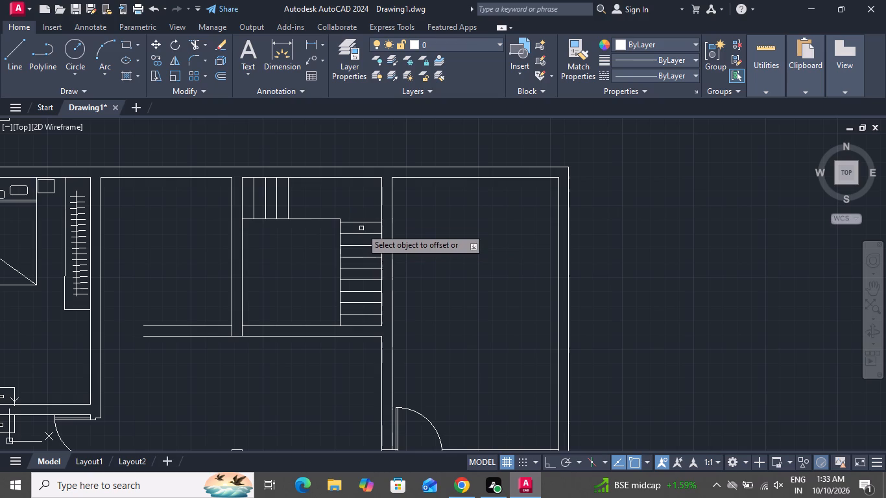
scroll(298, 248, "down", 2)
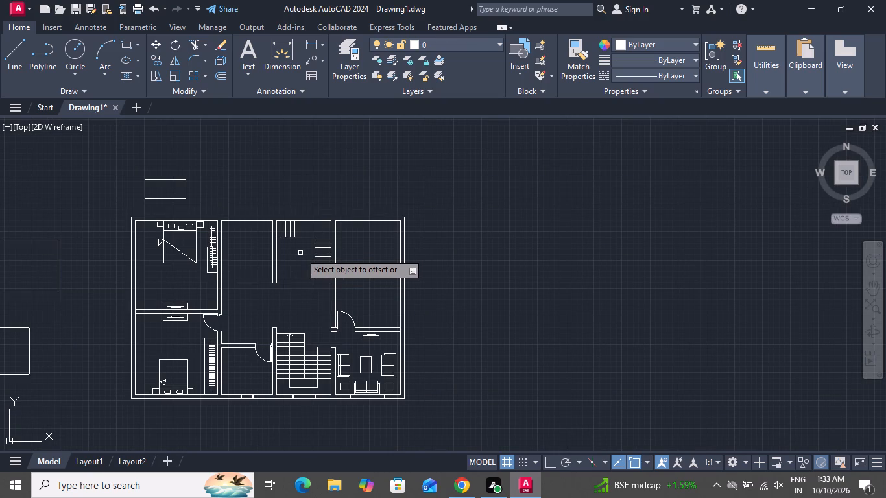
scroll(300, 253, "up", 3)
right_click(302, 250)
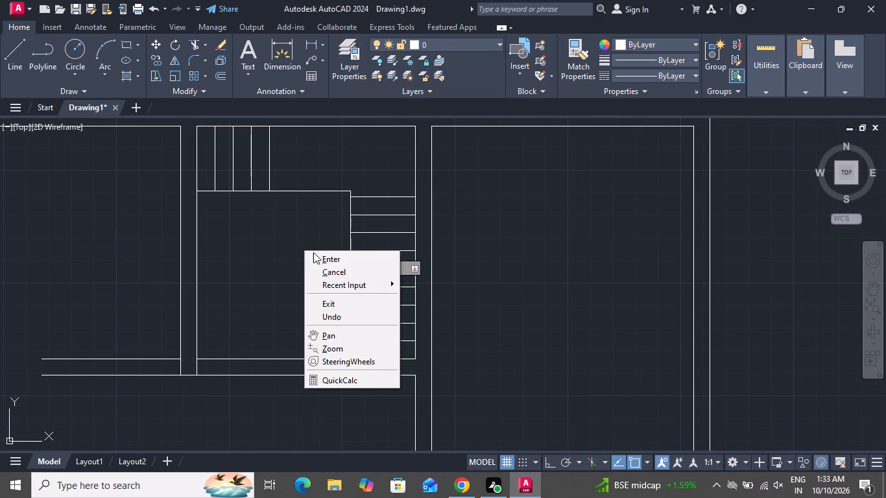
left_click(327, 268)
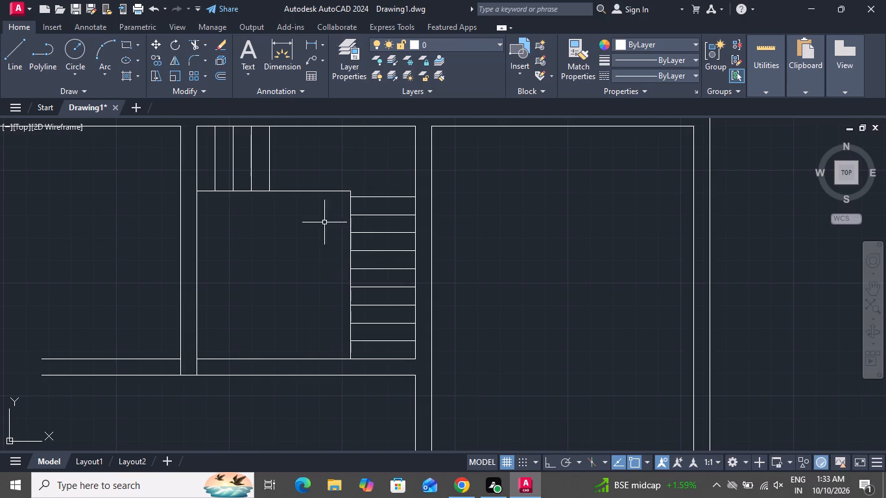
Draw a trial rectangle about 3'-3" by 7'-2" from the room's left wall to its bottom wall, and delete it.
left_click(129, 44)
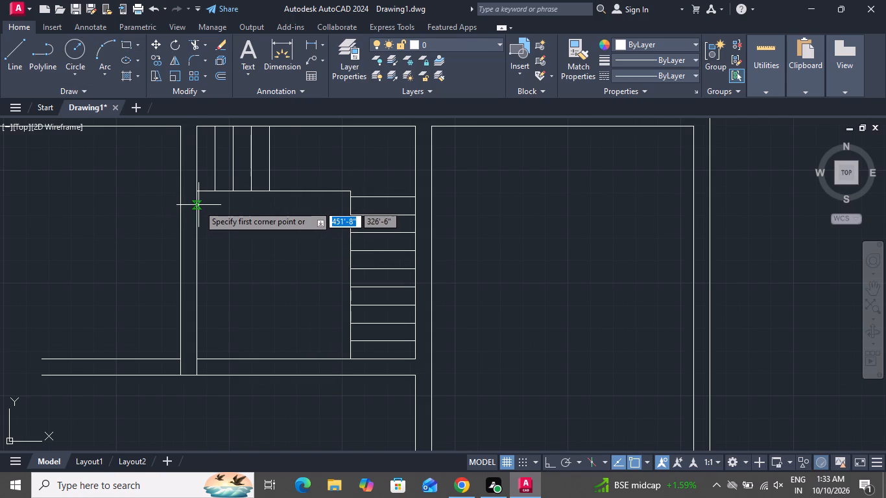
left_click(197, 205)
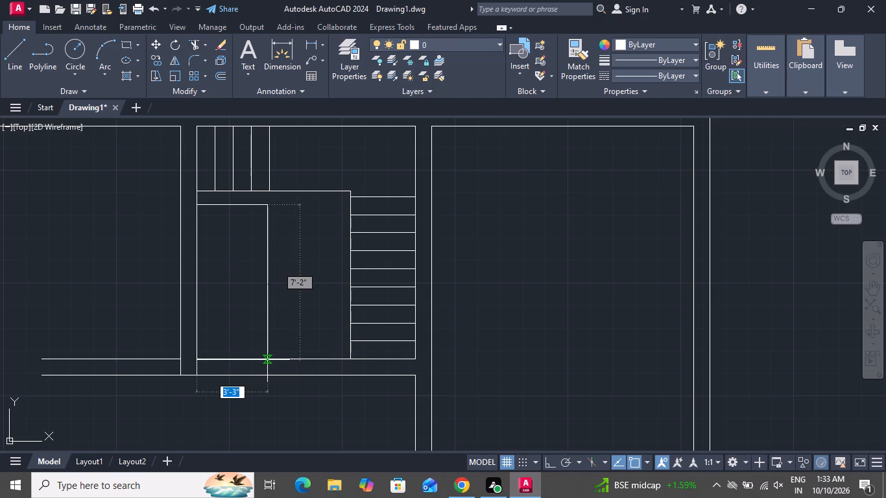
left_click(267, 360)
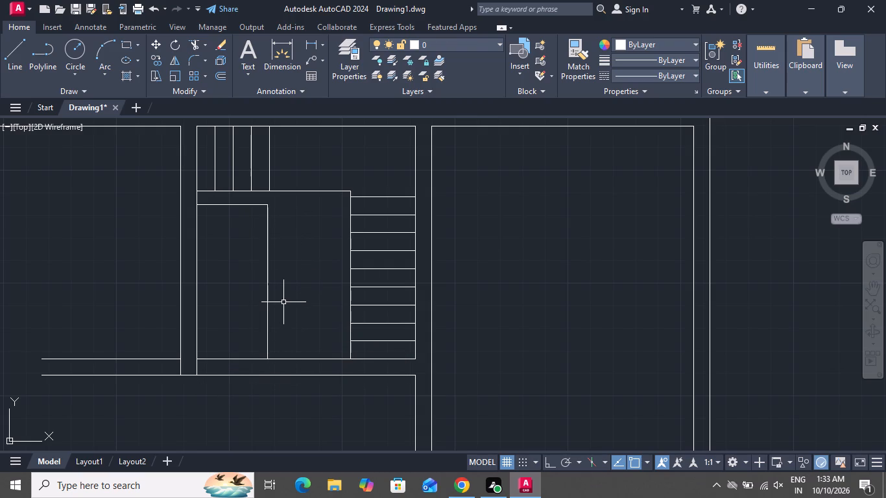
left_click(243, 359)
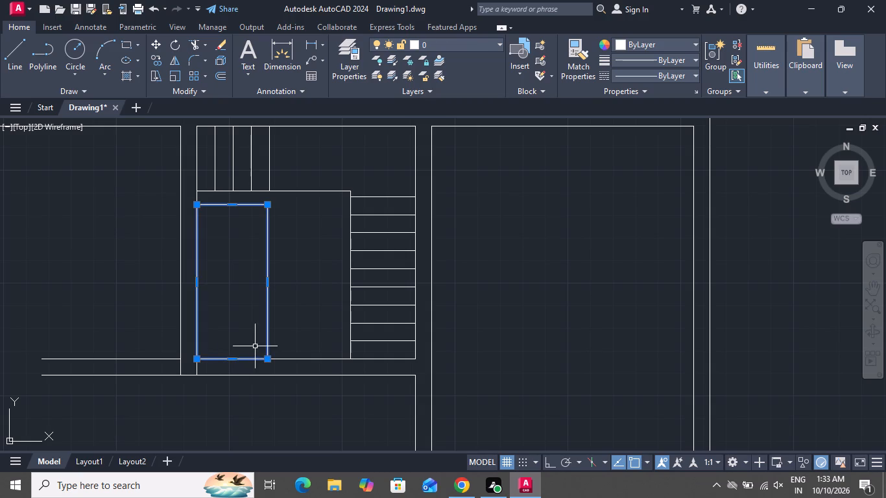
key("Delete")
Draw a rectangle about 8'-5" tall from the L-shaped outline's inner line at the left wall down to the lower wall line.
left_click(126, 45)
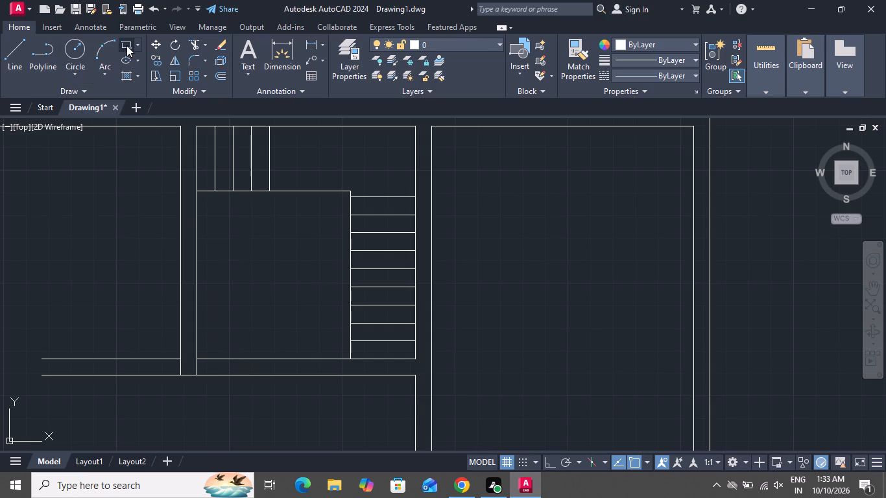
left_click(195, 193)
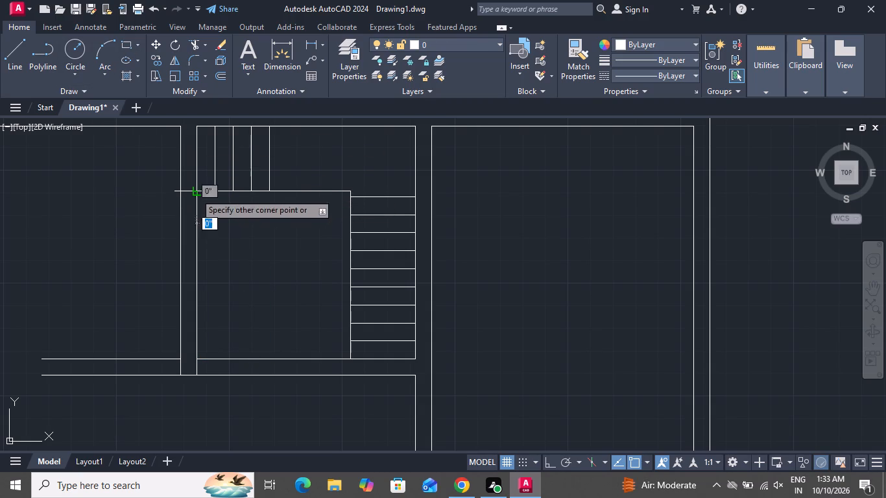
left_click(276, 375)
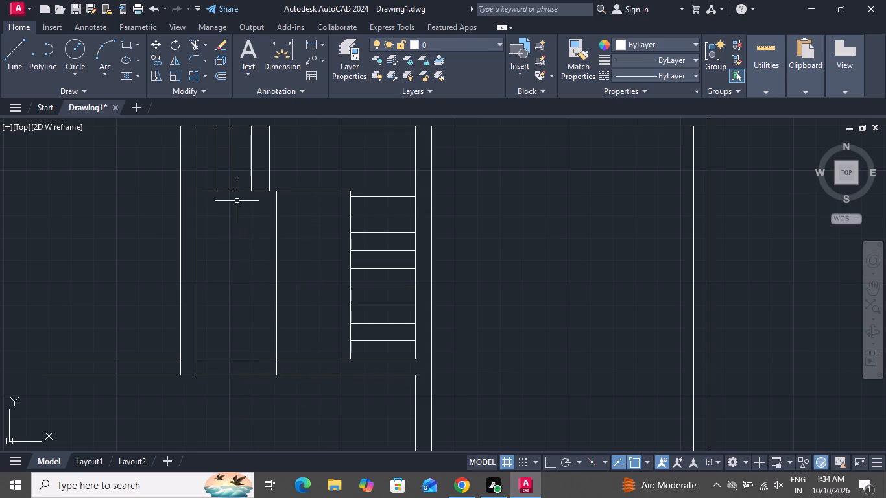
Offset the new rectangle 1" inward.
key("o")
key("space")
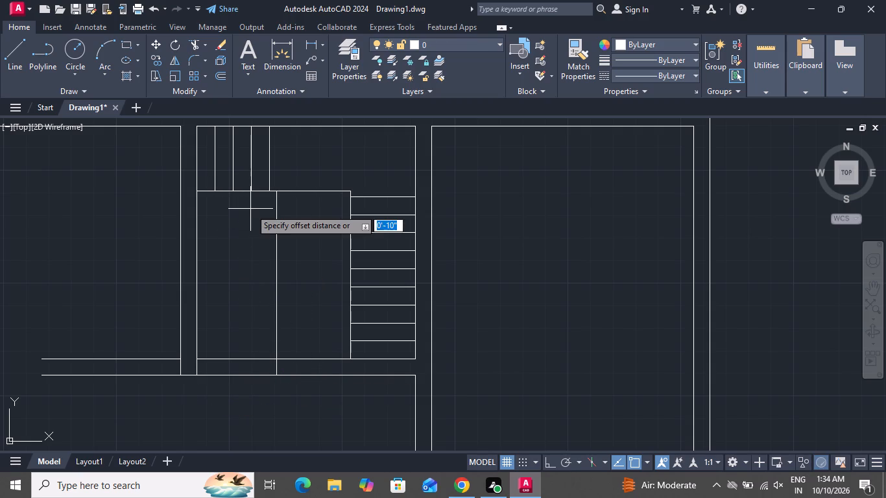
key("1")
key("shift+quotedbl")
key("Return")
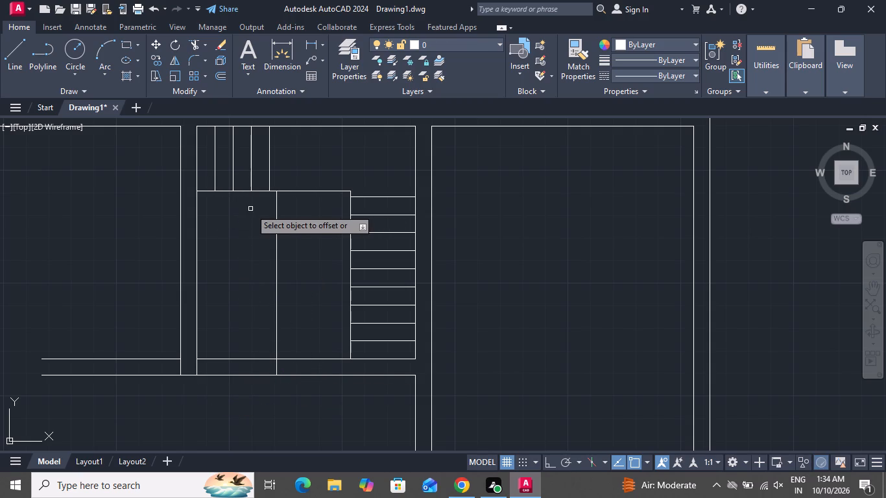
left_click(243, 189)
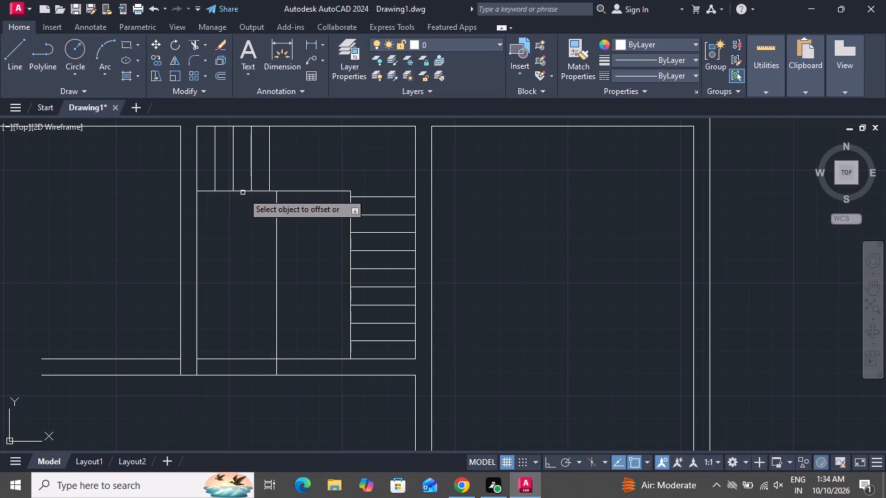
left_click(243, 193)
left_click(239, 251)
right_click(240, 251)
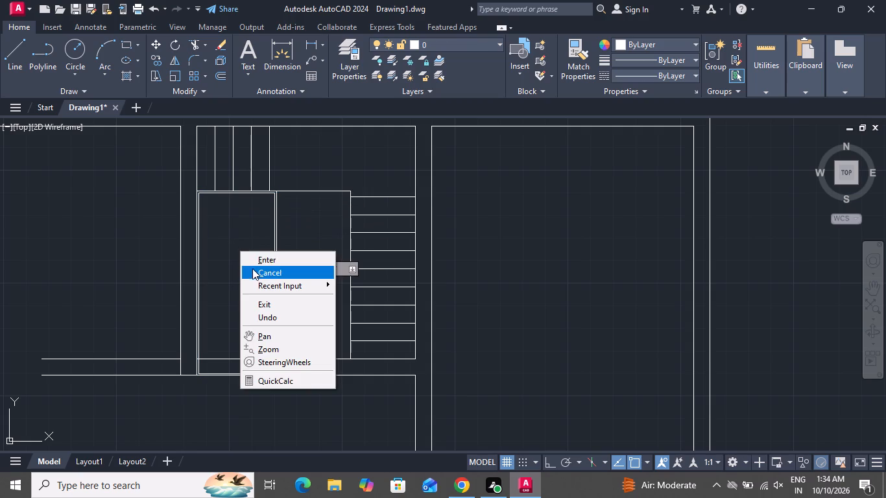
left_click(252, 270)
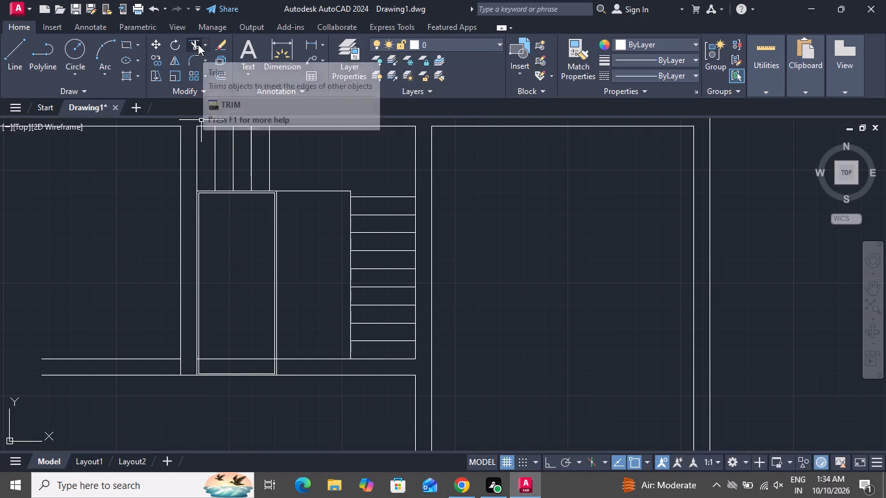
Trim the upper wall line where it crosses the double rectangle, including the short stubs between its inner and outer outlines.
left_click(195, 44)
left_click(229, 336)
left_click(230, 364)
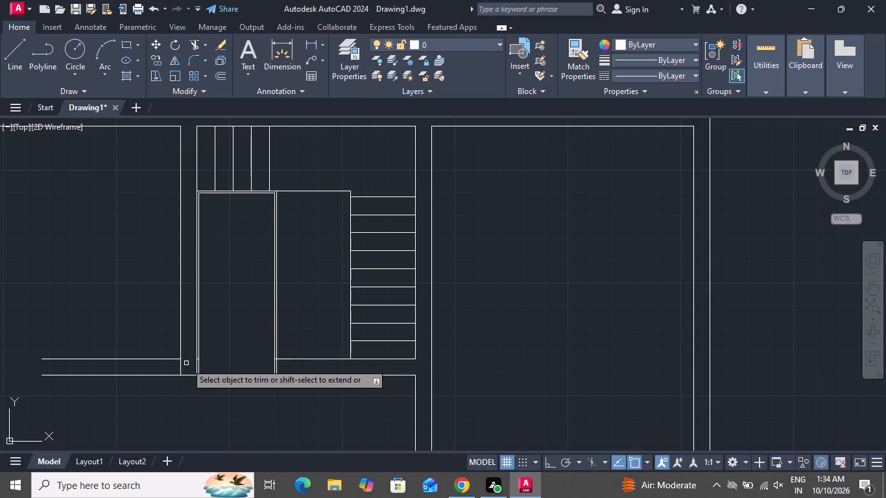
scroll(197, 362, "up", 1)
scroll(197, 362, "down", 1)
scroll(197, 362, "up", 3)
scroll(194, 368, "down", 1)
scroll(192, 350, "up", 2)
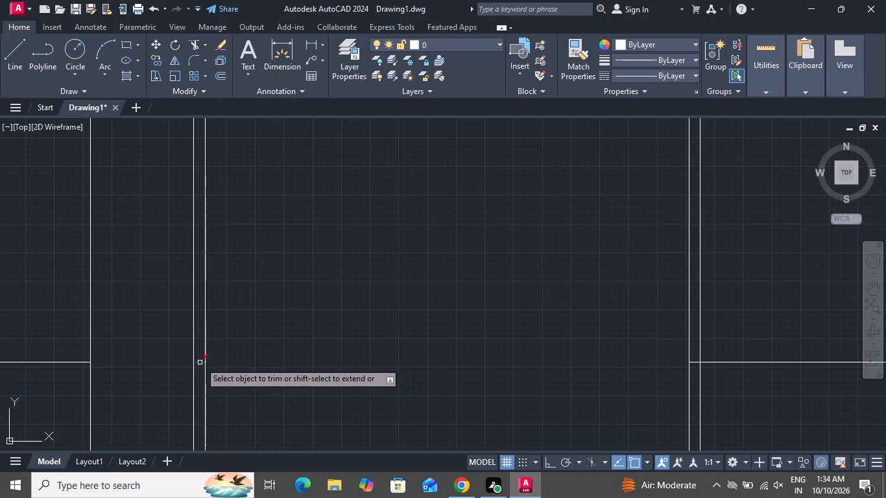
left_click(200, 361)
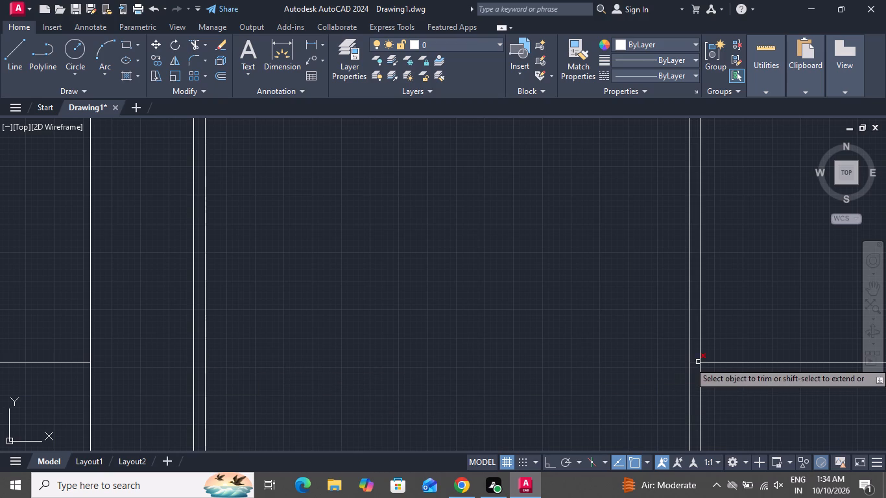
left_click(698, 362)
scroll(477, 286, "down", 2)
scroll(472, 283, "up", 1)
scroll(472, 274, "down", 3)
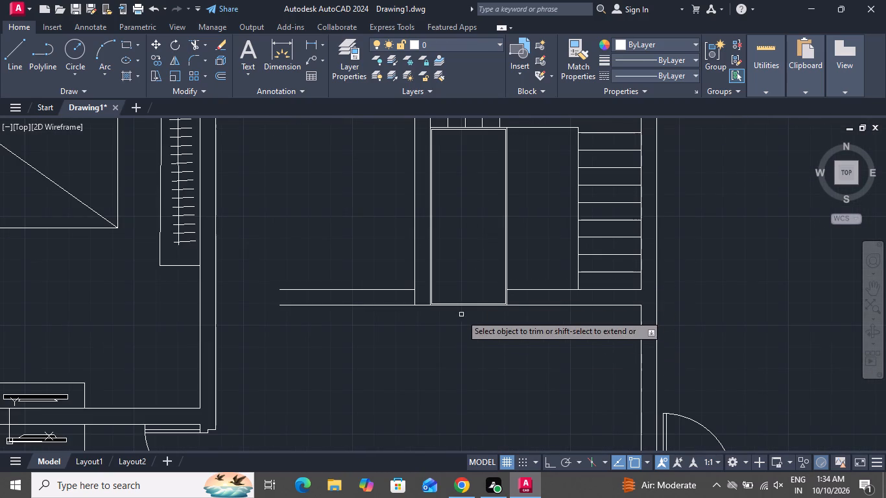
scroll(461, 314, "up", 3)
scroll(459, 311, "down", 1)
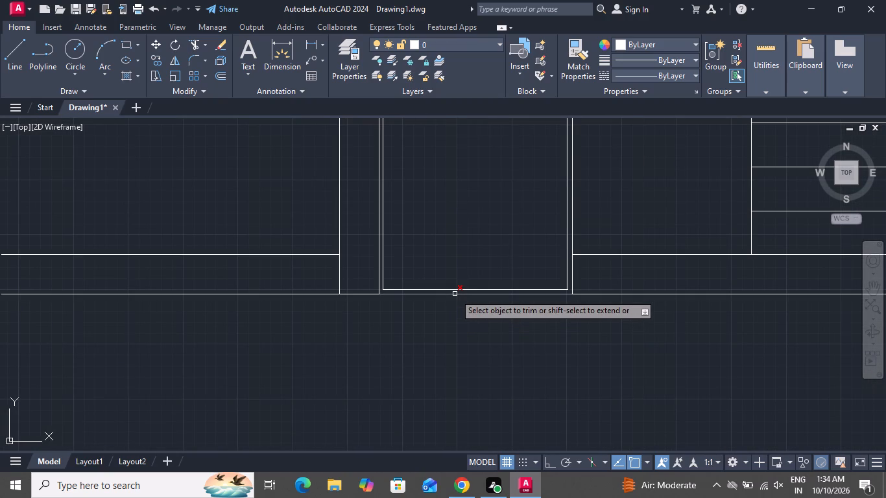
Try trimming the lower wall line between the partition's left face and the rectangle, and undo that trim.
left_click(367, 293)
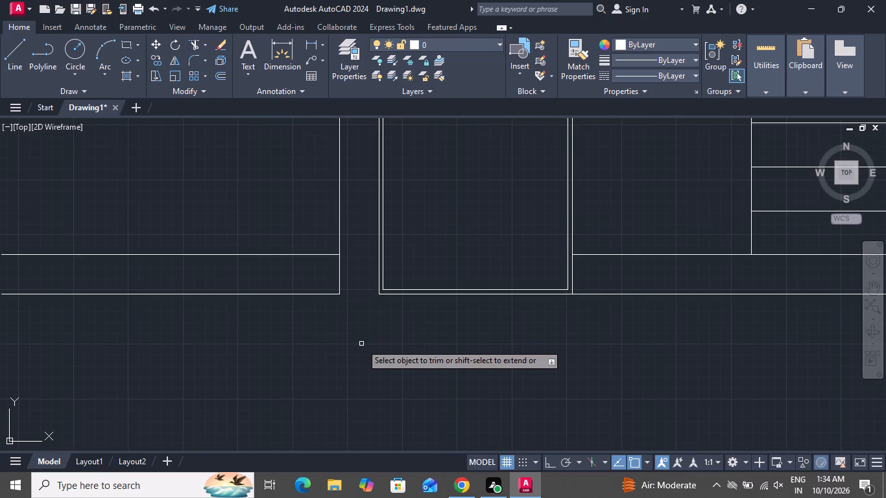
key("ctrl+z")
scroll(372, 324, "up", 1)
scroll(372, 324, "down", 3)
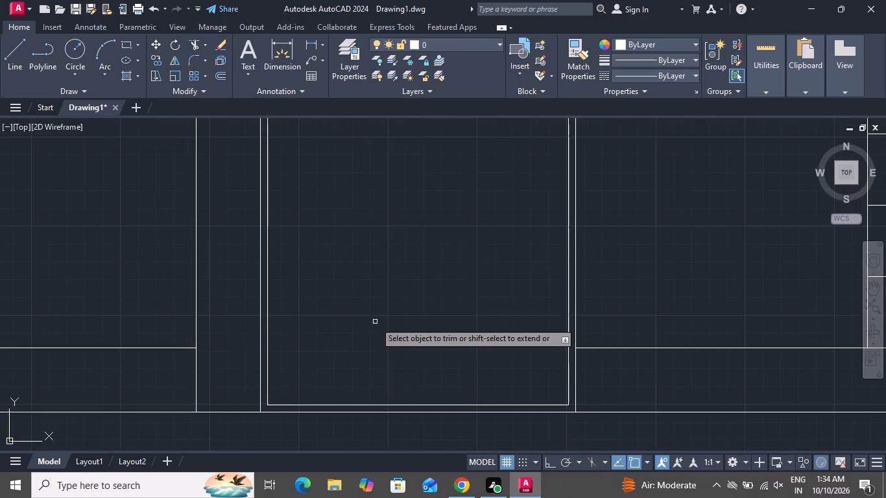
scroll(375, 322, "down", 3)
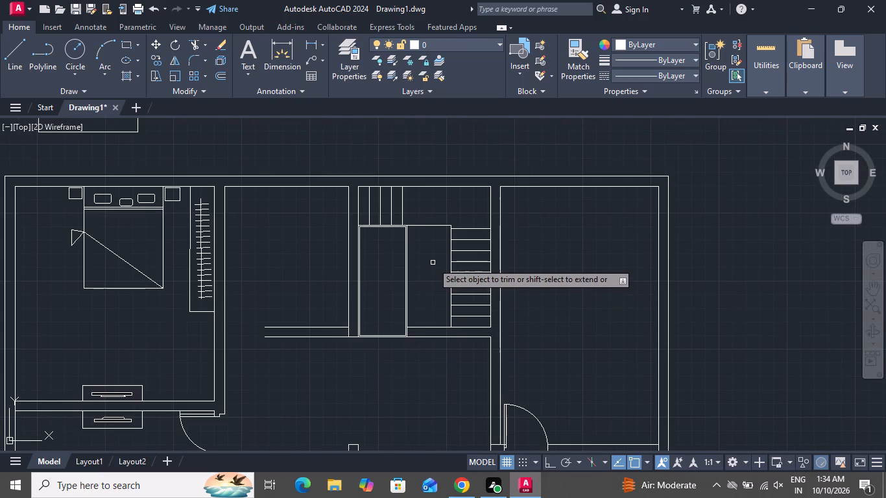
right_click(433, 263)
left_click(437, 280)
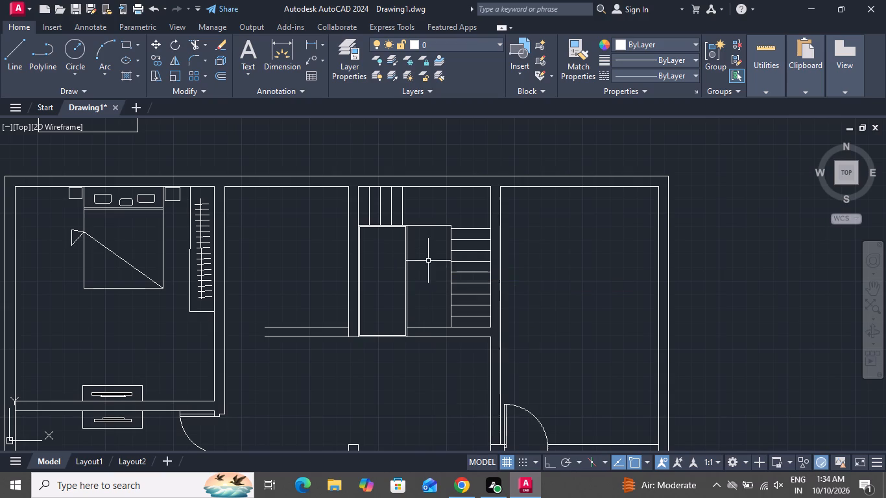
Delete the L-shaped outline's inner lines, all treads in its right arm, and the two wall lines right of the double rectangle.
left_click(439, 224)
key("Delete")
scroll(444, 238, "up", 2)
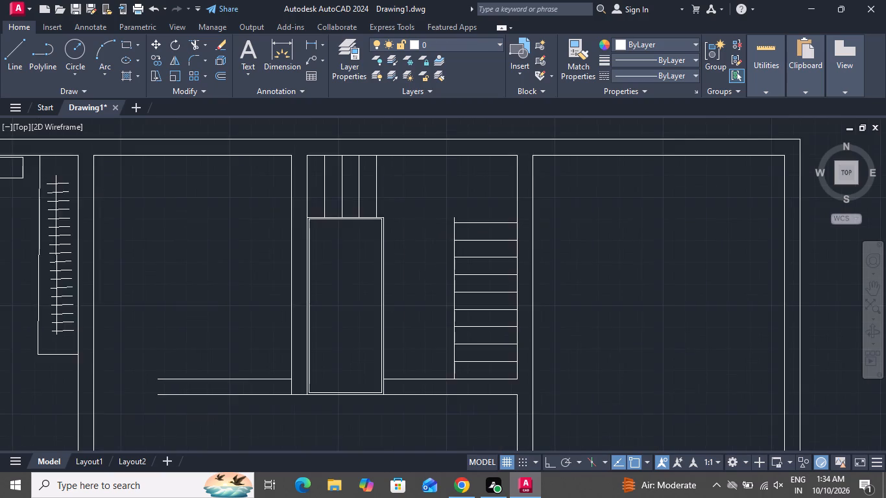
left_click_drag(505, 201, 506, 219)
left_click(448, 341)
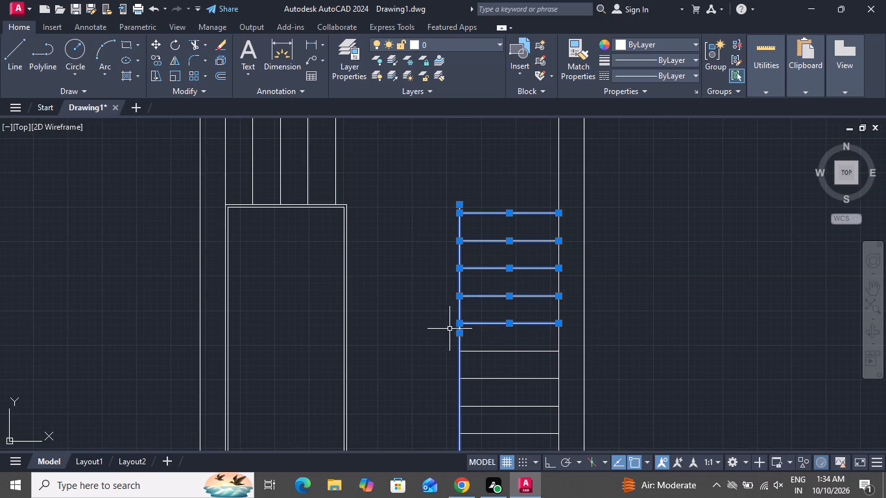
key("Delete")
scroll(495, 279, "down", 3)
left_click_drag(515, 270, 512, 280)
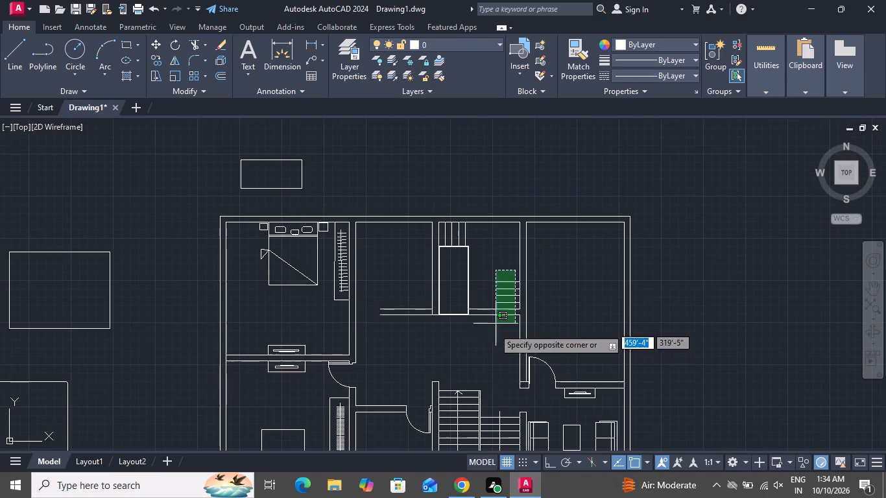
left_click(492, 333)
key("Delete")
Draw a horizontal line about 6'-5" long from the double rectangle's upper-right corner to the room's right wall.
scroll(488, 278, "up", 2)
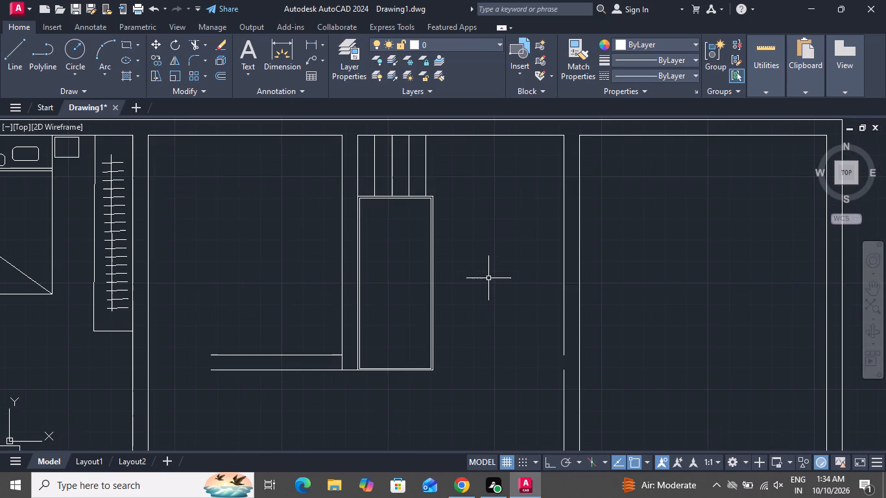
left_click(23, 56)
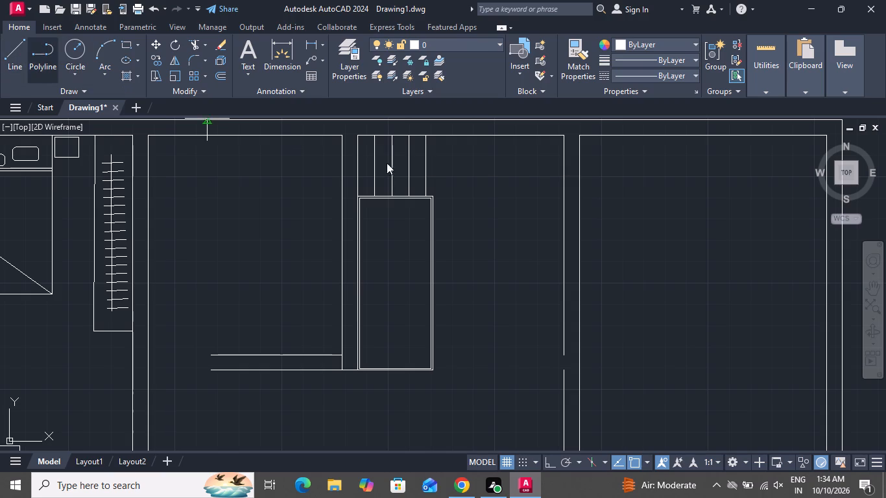
left_click(437, 196)
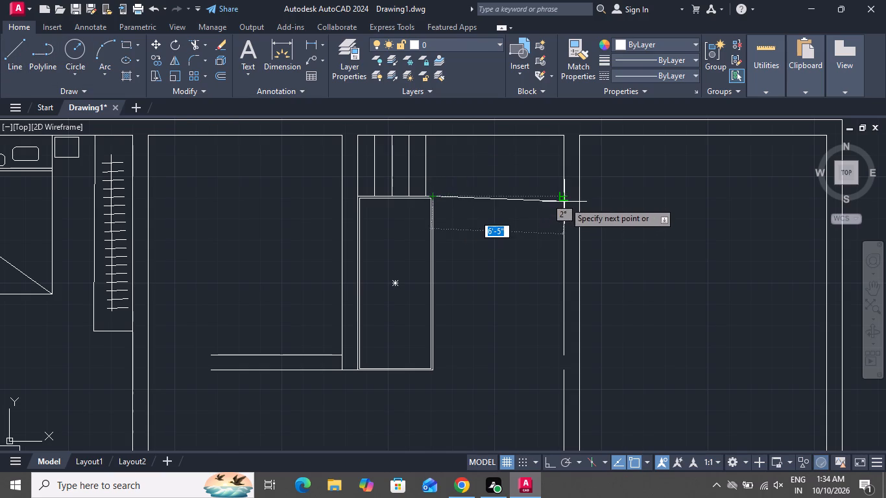
left_click(564, 196)
right_click(564, 196)
left_click(581, 218)
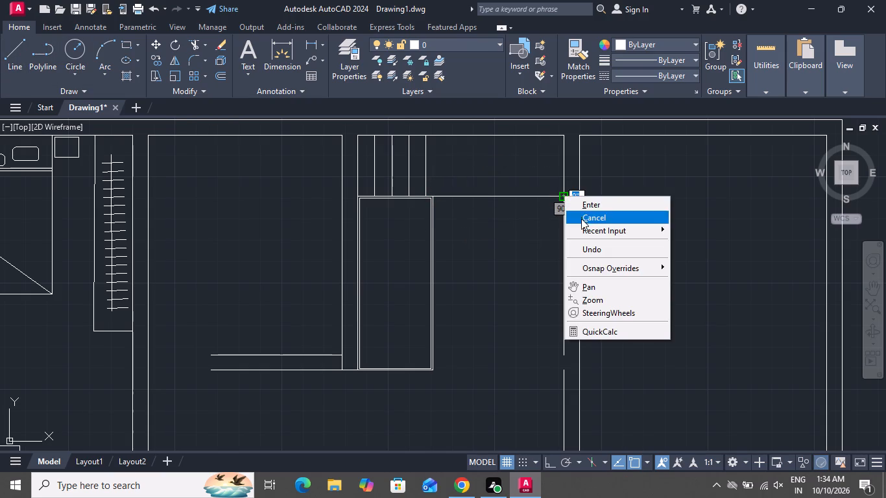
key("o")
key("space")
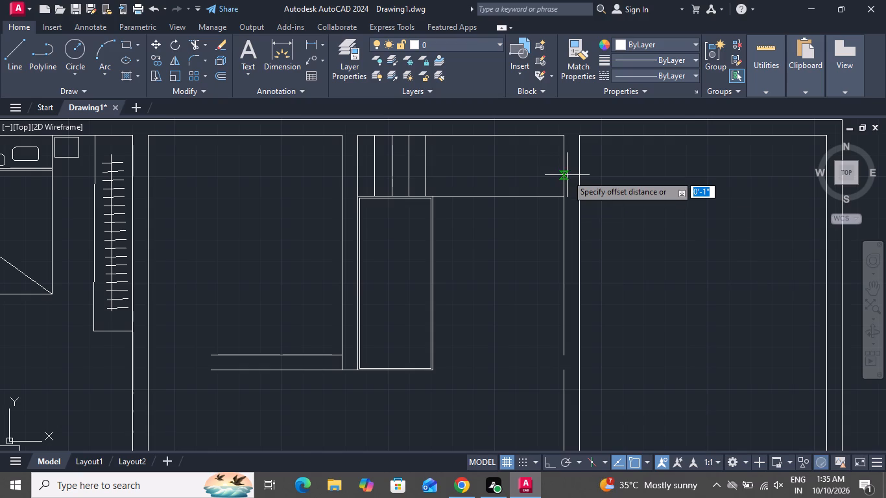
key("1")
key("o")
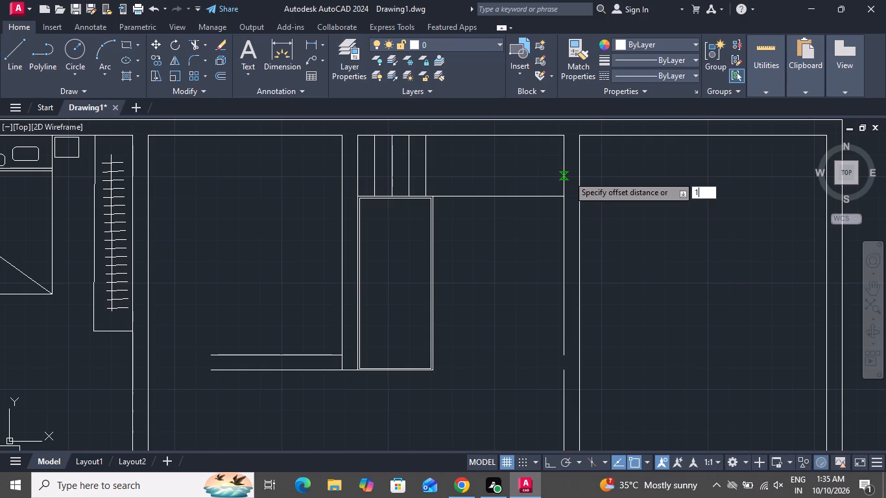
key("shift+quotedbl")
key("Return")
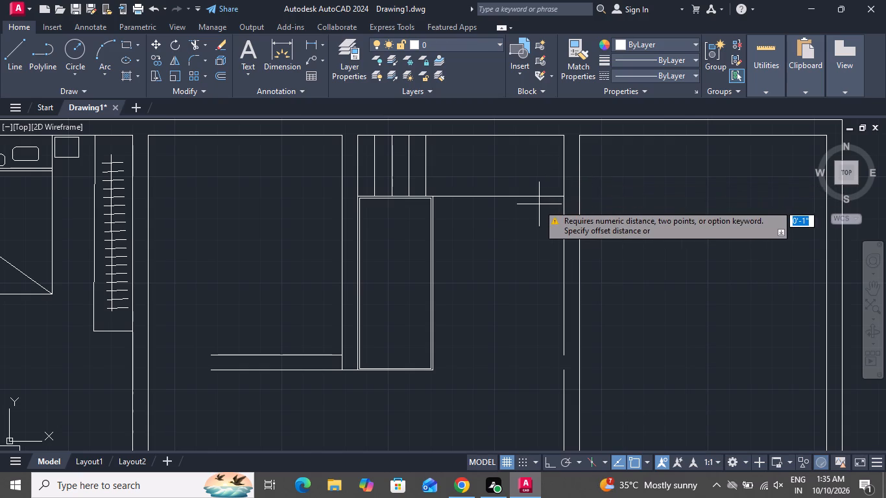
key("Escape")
Offset the horizontal line at the double rectangle's upper-right corner downward by 10", repeating from each copy to make five treads.
key("o")
key("space")
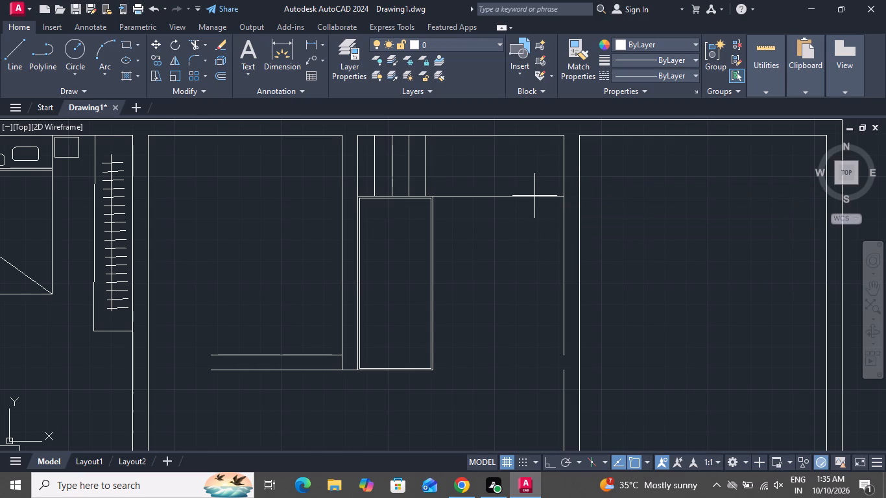
key("1")
key("o")
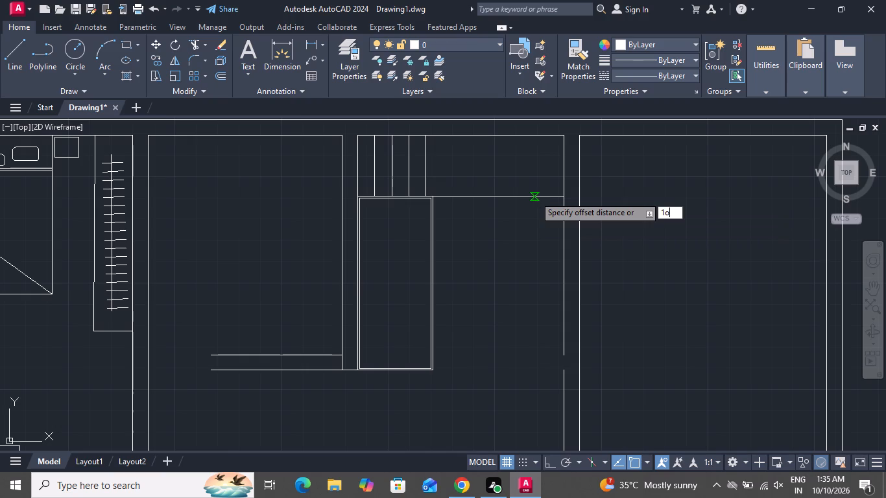
key("BackSpace")
key("0")
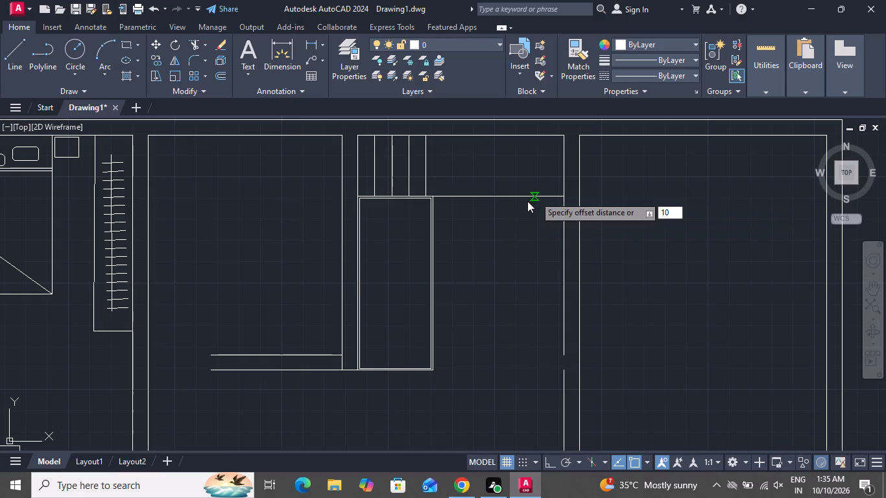
key("shift+quotedbl")
key("Return")
left_click(534, 196)
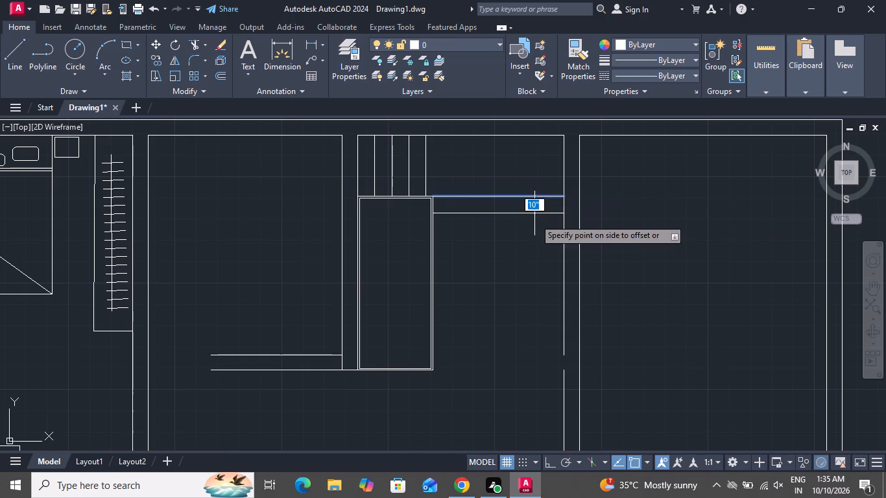
left_click(534, 231)
left_click(534, 212)
left_click(536, 257)
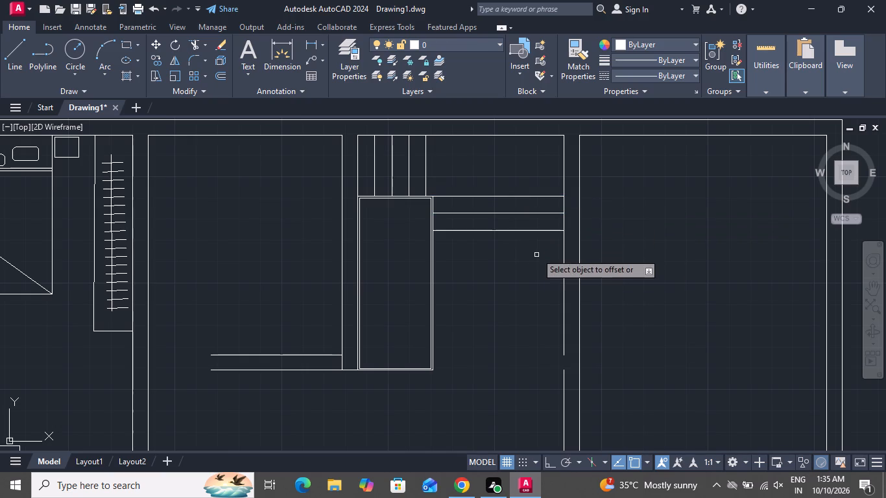
left_click(538, 230)
left_click(538, 268)
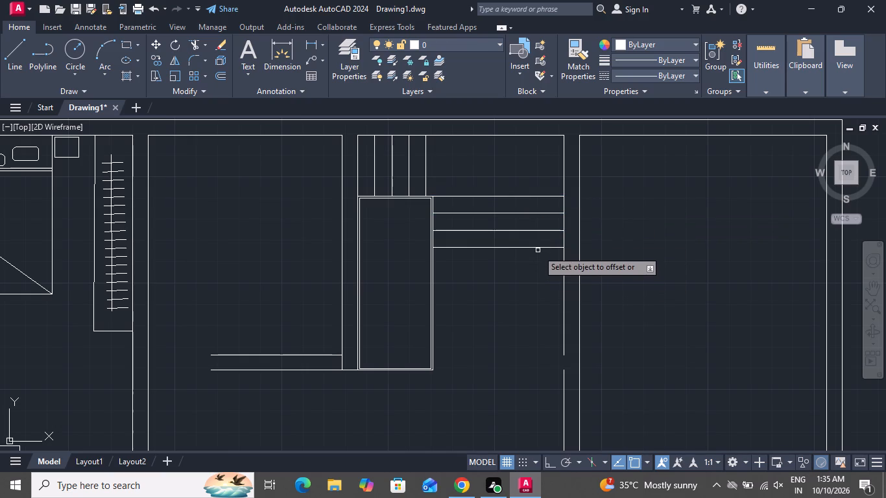
left_click(538, 249)
left_click(535, 275)
left_click(535, 266)
left_click(533, 285)
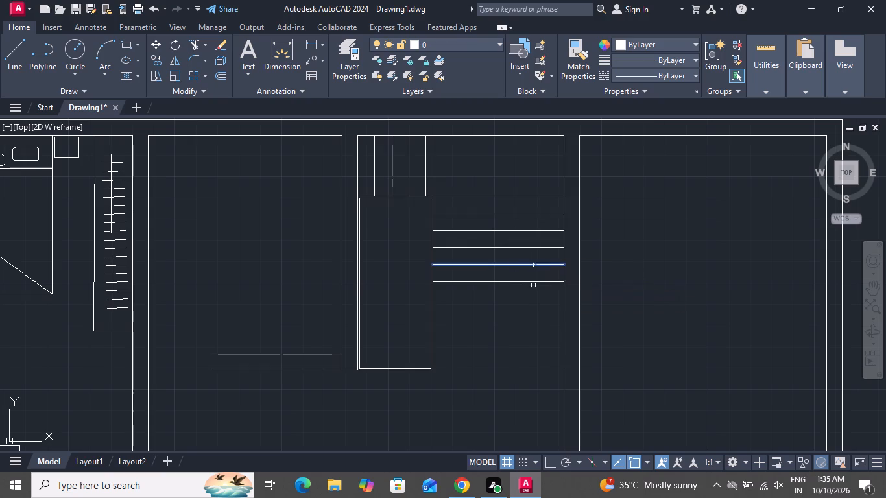
Continue the flight with five more 10" downward offsets, each taken from the lowest tread.
left_click(534, 283)
left_click(535, 309)
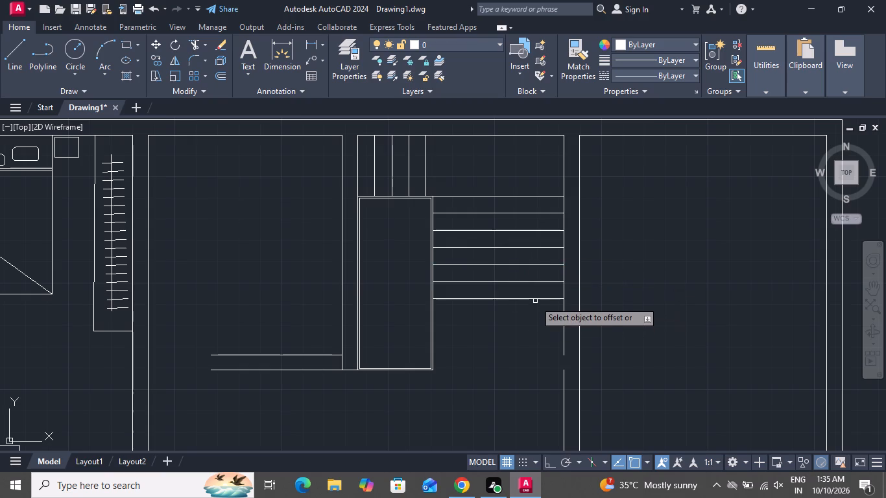
left_click_drag(535, 298, 535, 306)
left_click(534, 324)
left_click_drag(533, 316, 531, 323)
left_click(528, 338)
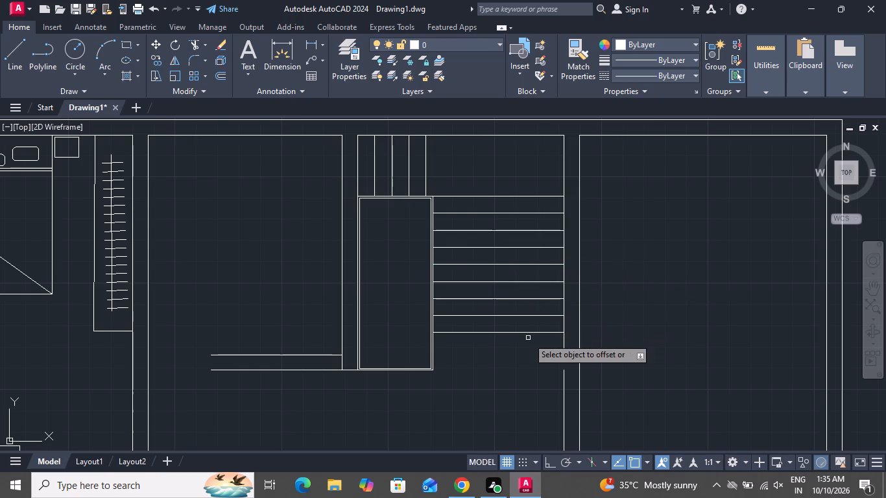
left_click(529, 334)
left_click(529, 359)
left_click_drag(528, 351, 526, 360)
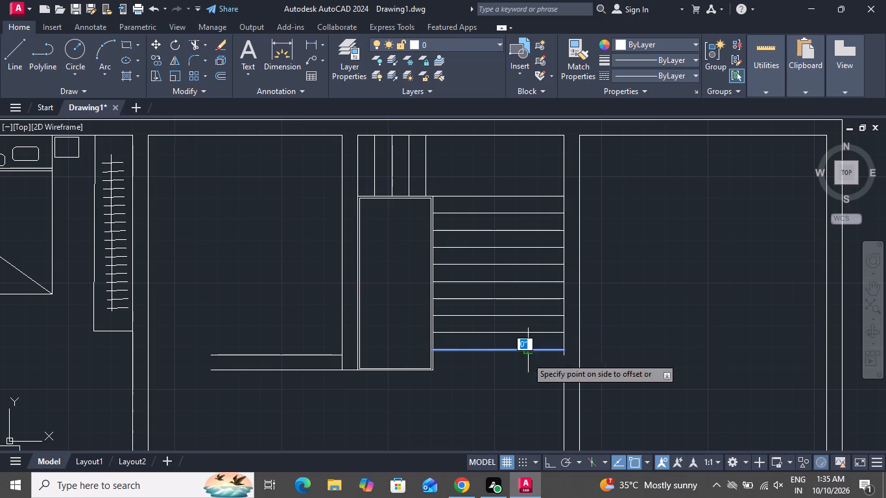
left_click_drag(526, 360, 527, 357)
left_click(520, 381)
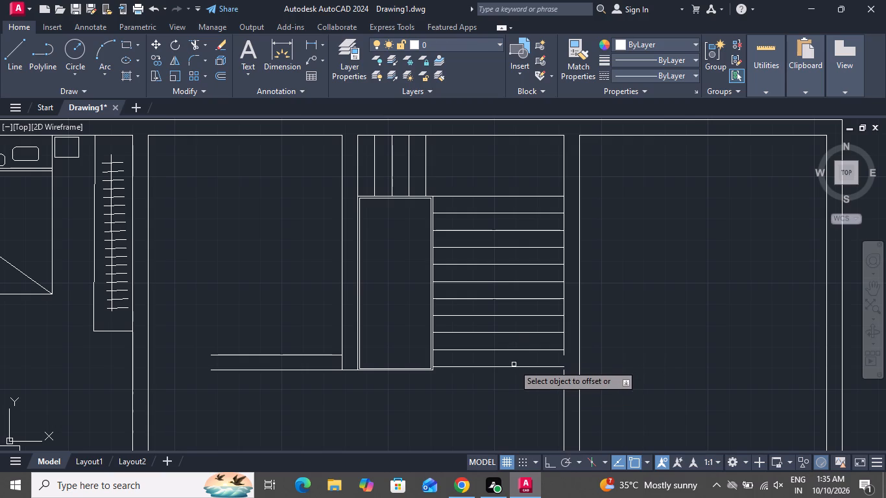
right_click(517, 355)
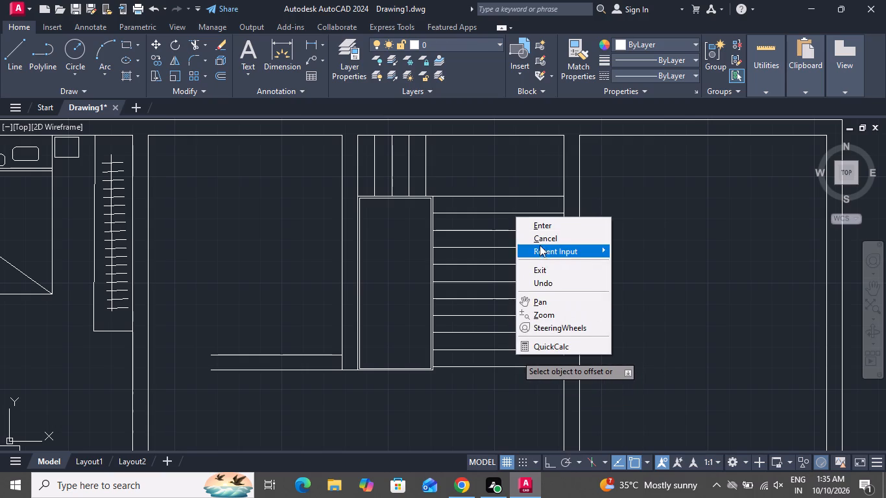
left_click(540, 241)
Delete the lowest tread line, near the level of the double rectangle's bottom edge.
left_click_drag(553, 359, 550, 365)
left_click(527, 393)
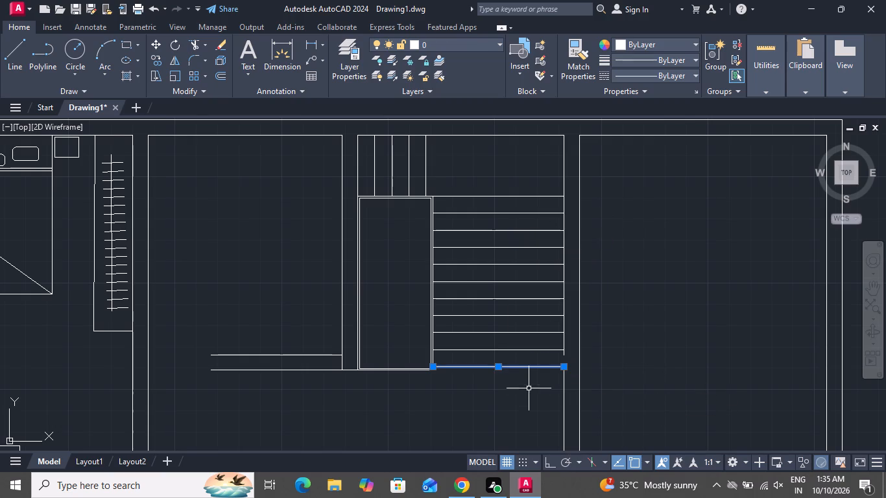
key("Delete")
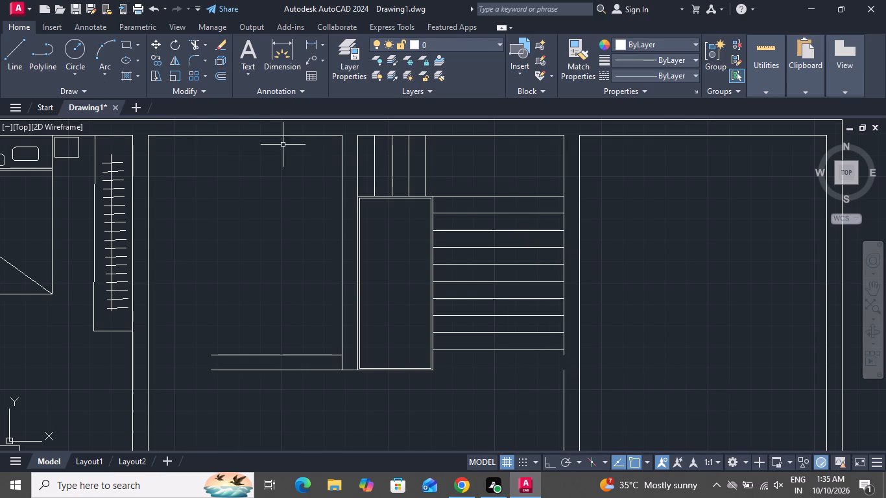
Draw a short vertical line closing the gap in the stair room's right wall line, just below the lowest tread.
left_click(19, 58)
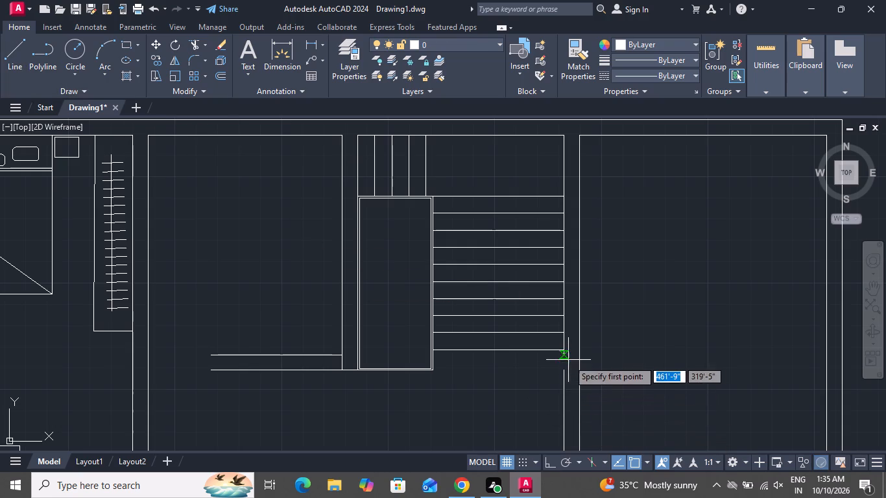
left_click(566, 352)
left_click(565, 369)
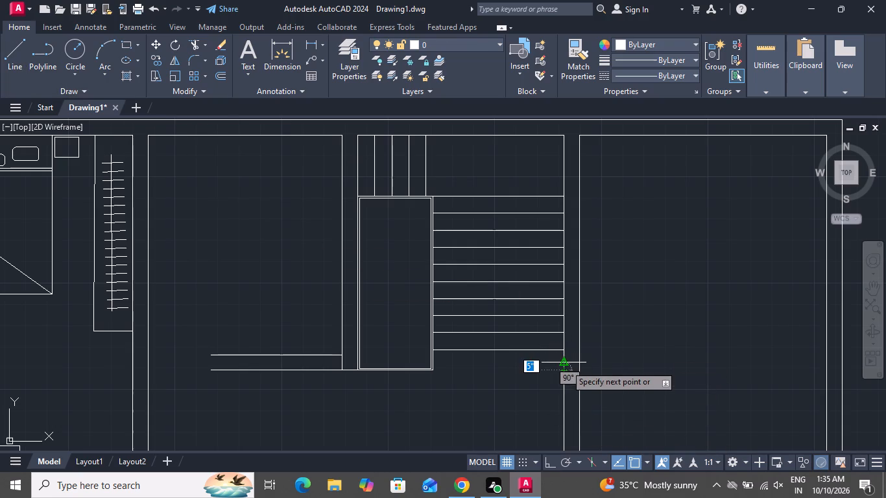
right_click(569, 368)
left_click(597, 243)
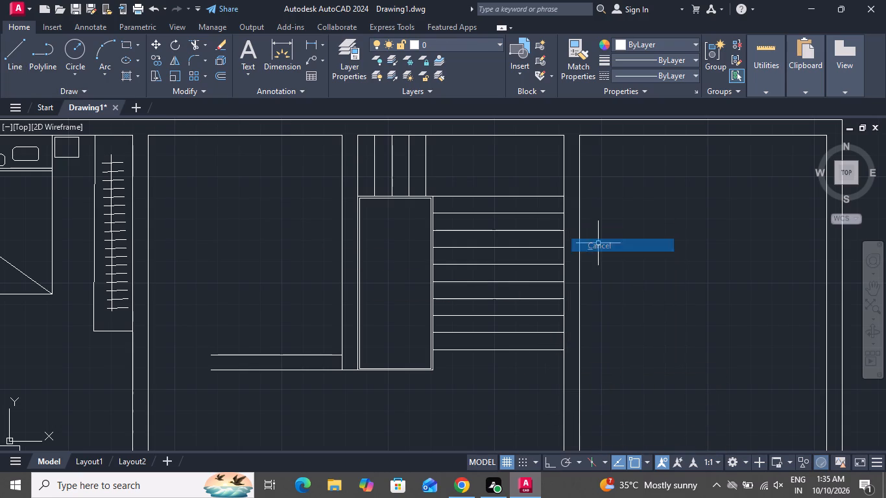
Draw the stair direction line from the upper flight's first tread about 6'-1" horizontally right, then straight down to the lowest tread.
scroll(599, 243, "down", 1)
scroll(475, 264, "up", 2)
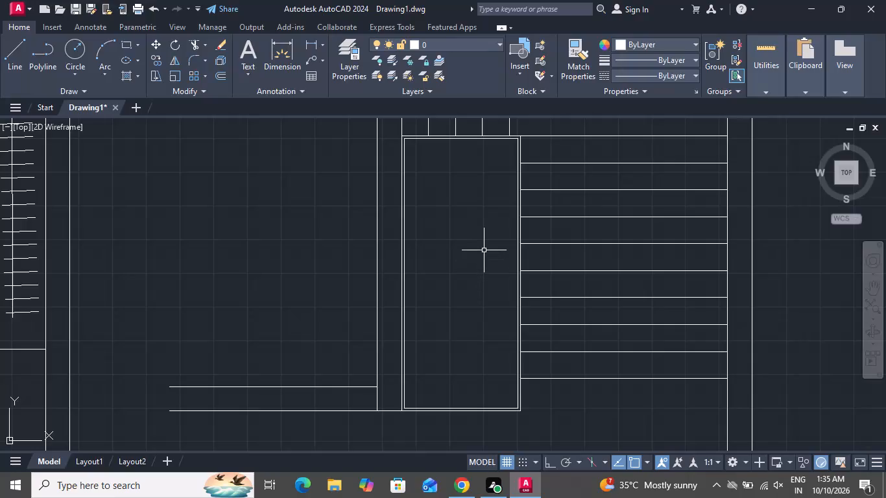
scroll(484, 250, "down", 1)
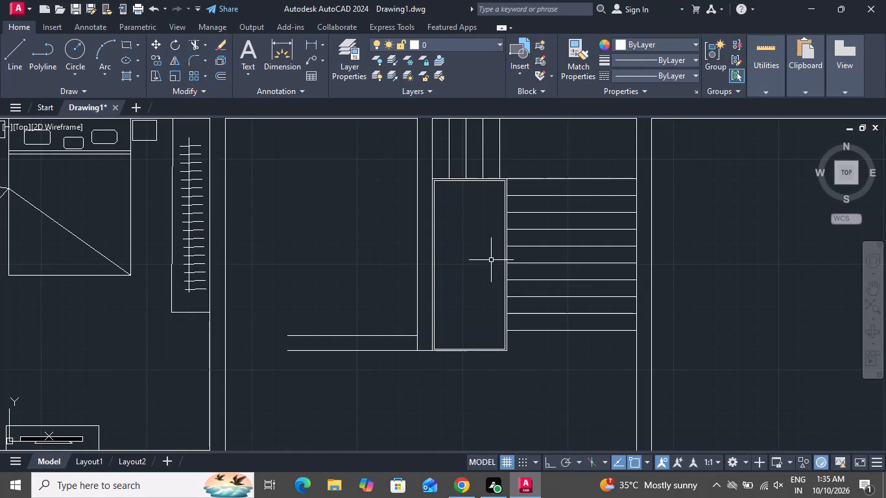
left_click(19, 43)
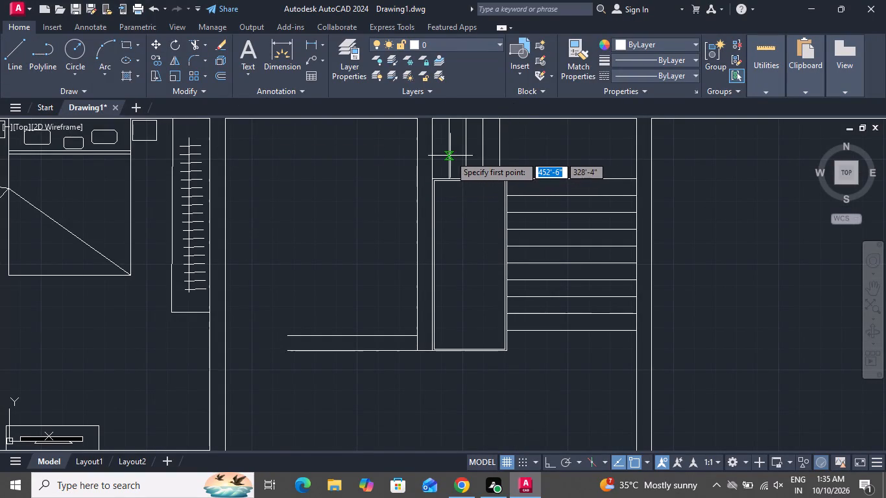
left_click(445, 152)
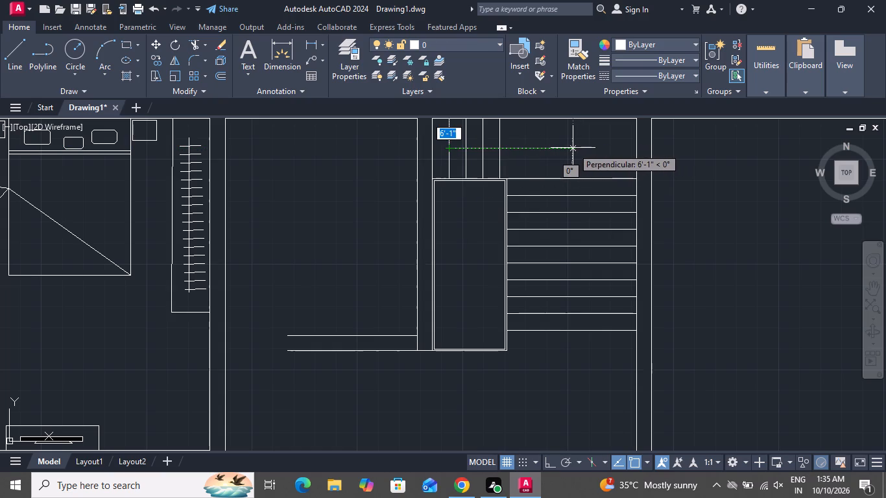
left_click(573, 148)
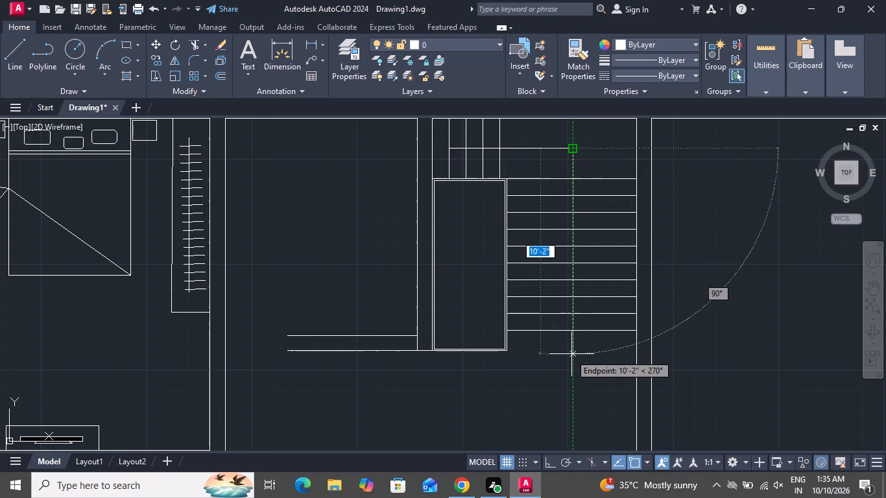
scroll(571, 357, "up", 2)
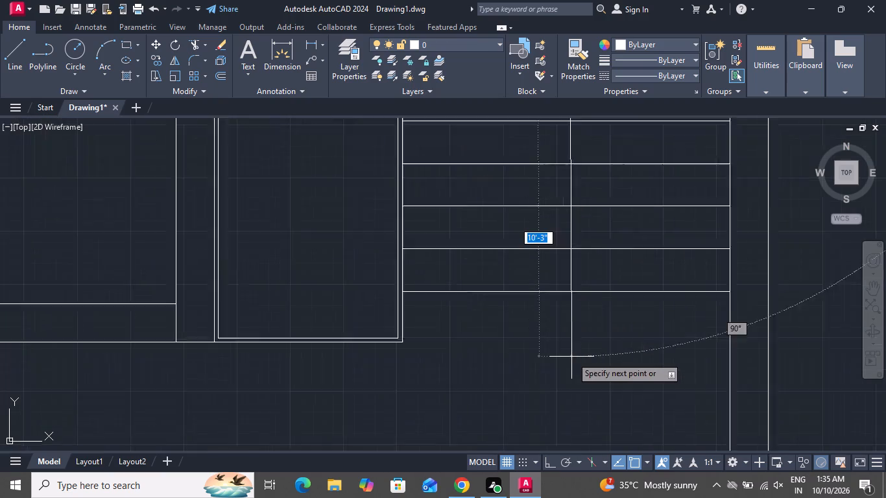
scroll(571, 357, "up", 2)
scroll(567, 221, "down", 3)
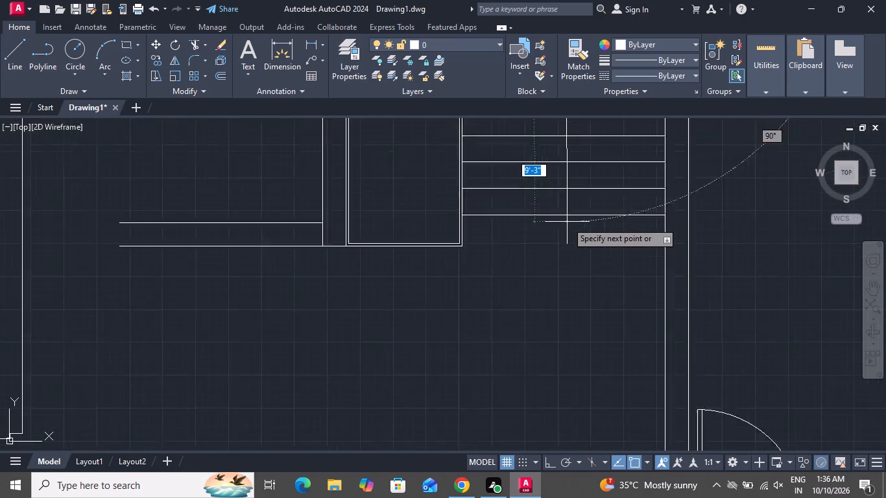
scroll(567, 222, "down", 1)
left_click(564, 218)
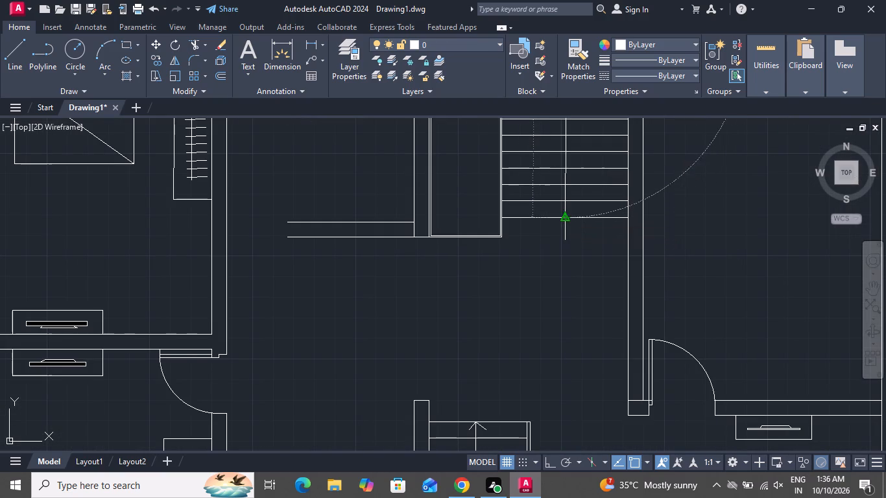
Add an arrowhead at the direction line's lower end, with two diagonal strokes meeting at the lowest tread, the left one about 5" long.
scroll(569, 210, "up", 2)
left_click(572, 210)
right_click(572, 210)
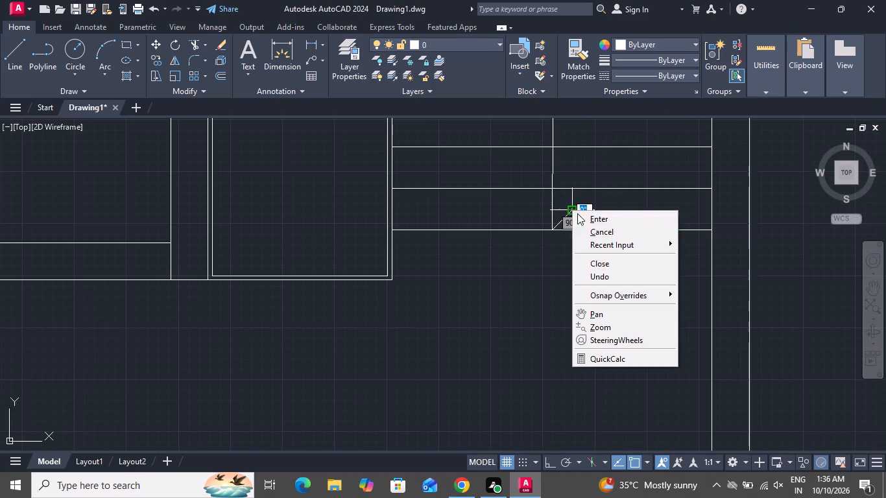
left_click(581, 229)
left_click(26, 41)
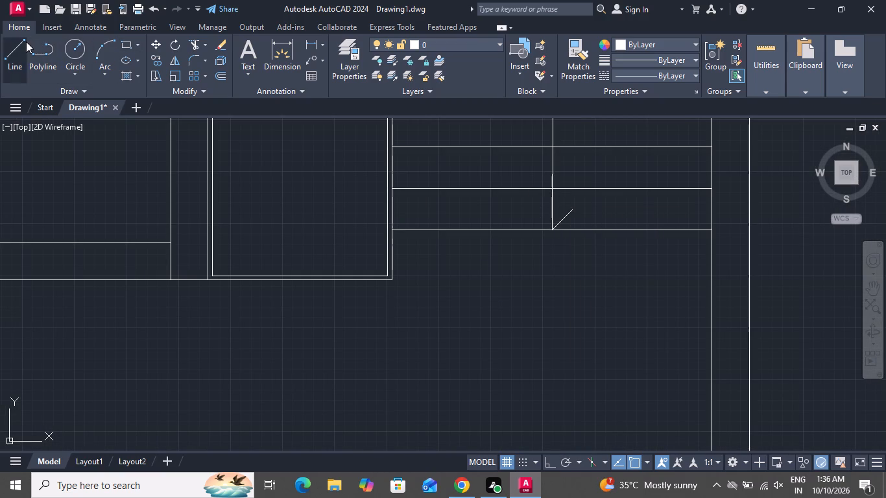
left_click(555, 231)
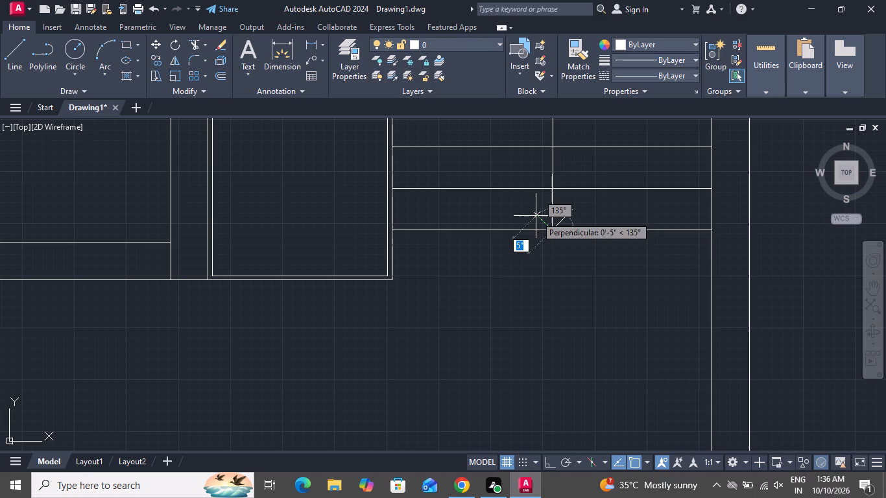
left_click(534, 214)
right_click(535, 217)
left_click(548, 234)
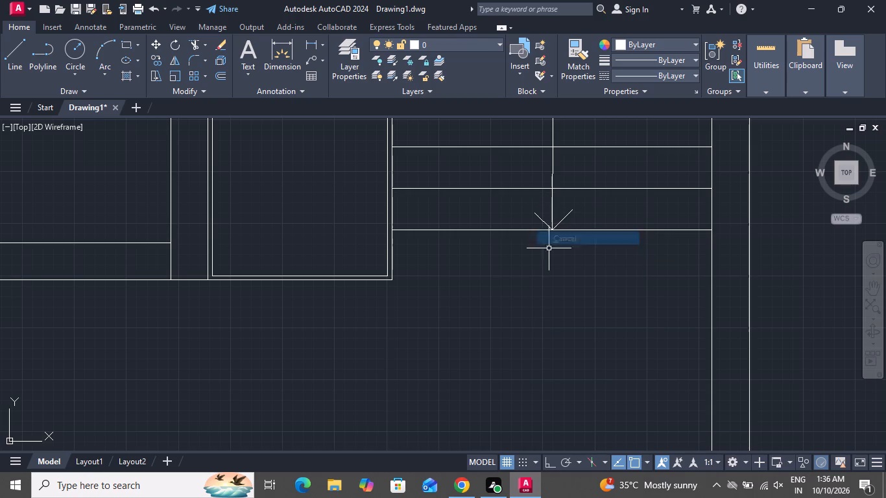
Draw a small diamond with sides about 3" at the stair direction line's starting end, just left of the first tread.
scroll(549, 267, "down", 4)
scroll(497, 179, "up", 2)
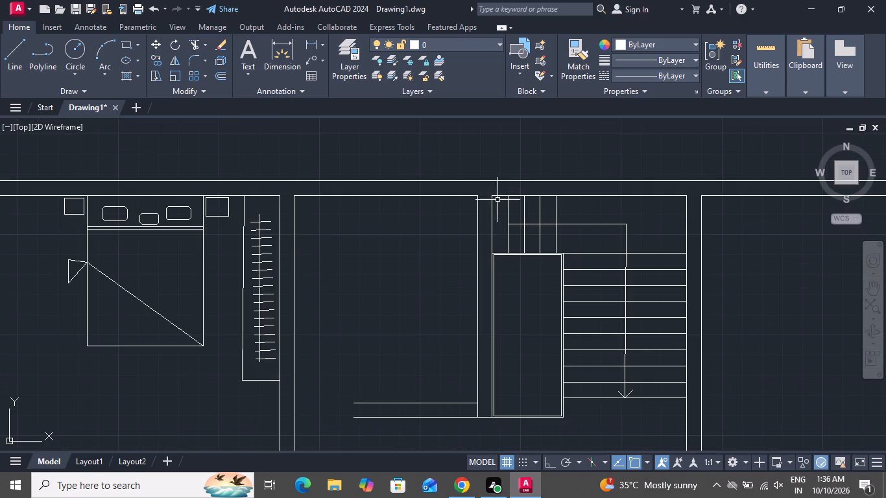
left_click(13, 64)
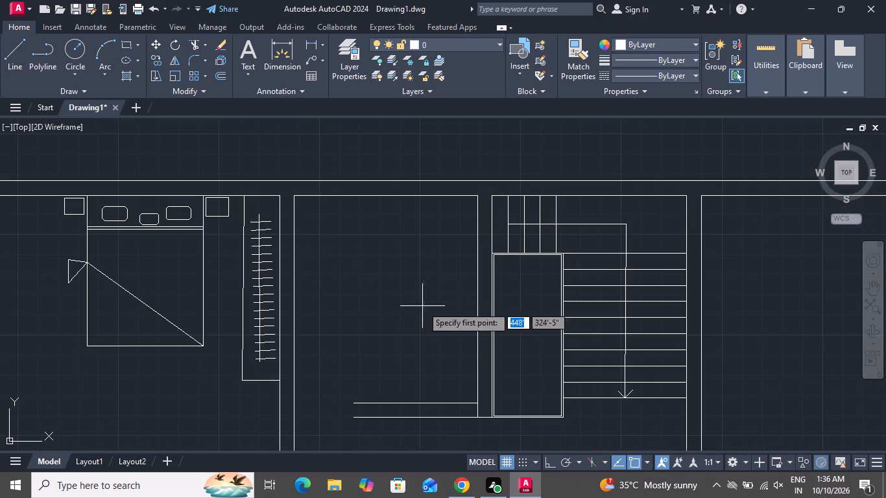
scroll(512, 244, "up", 3)
left_click(501, 195)
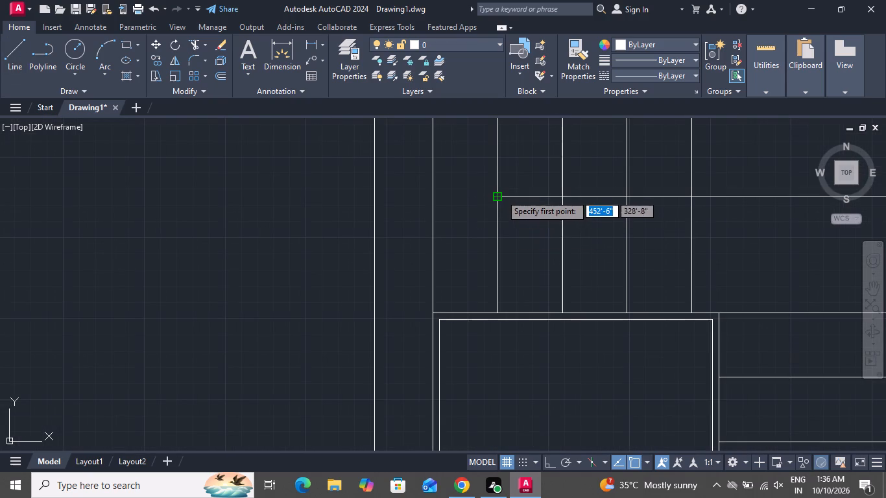
left_click(488, 185)
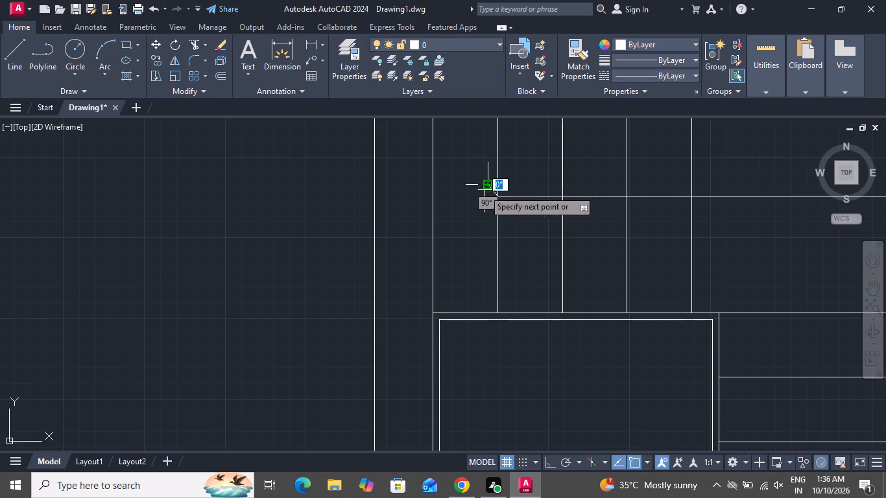
left_click(473, 199)
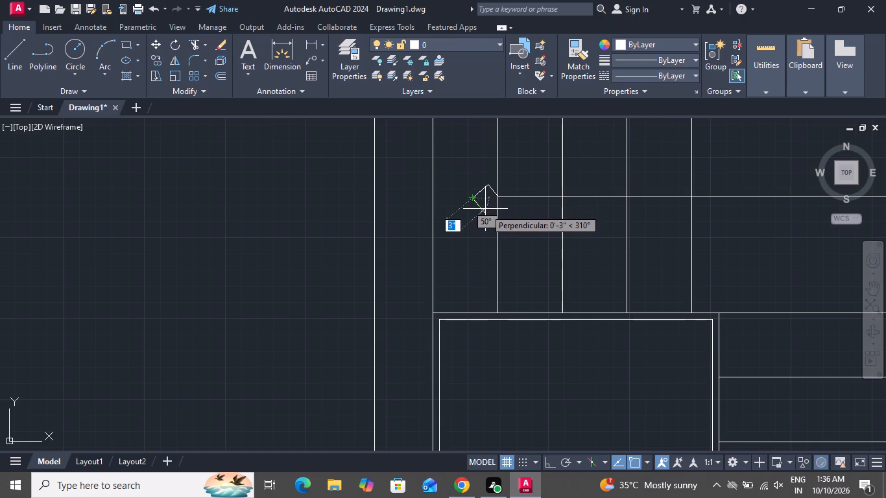
left_click(485, 209)
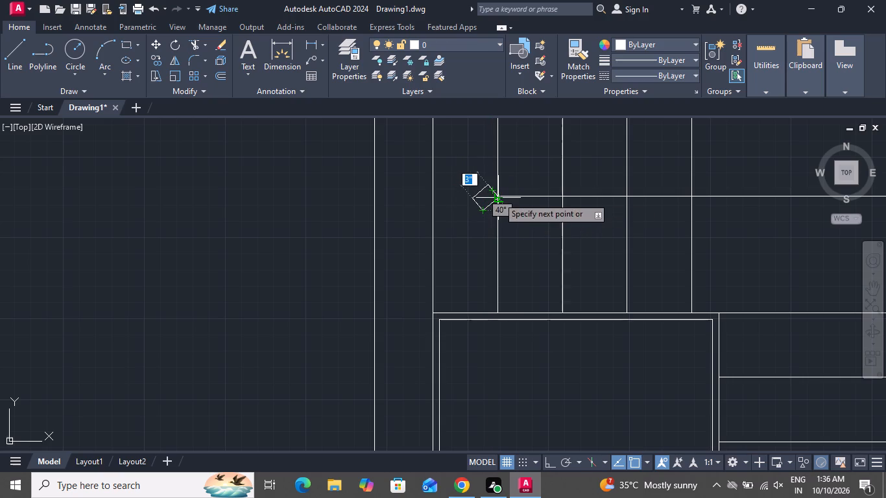
left_click(499, 197)
right_click(499, 201)
left_click(512, 219)
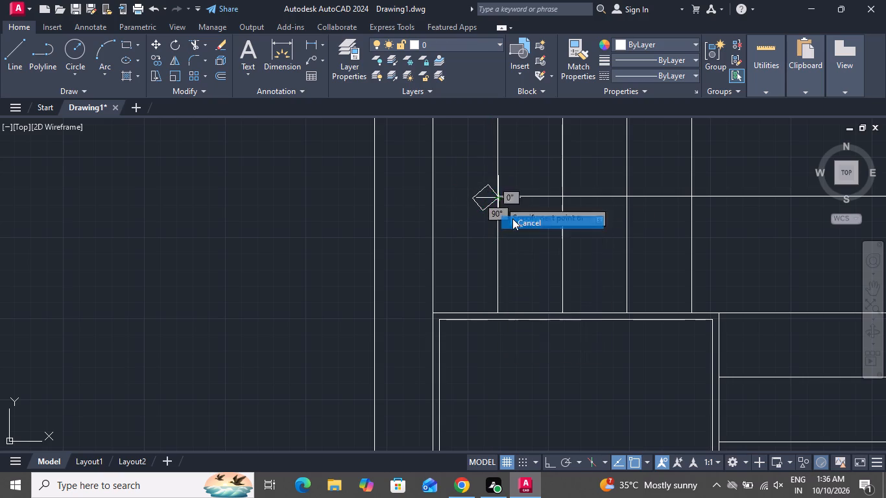
Load the ACAD_ISO02W100 ISO dash linetype and make it the current linetype.
scroll(512, 219, "down", 3)
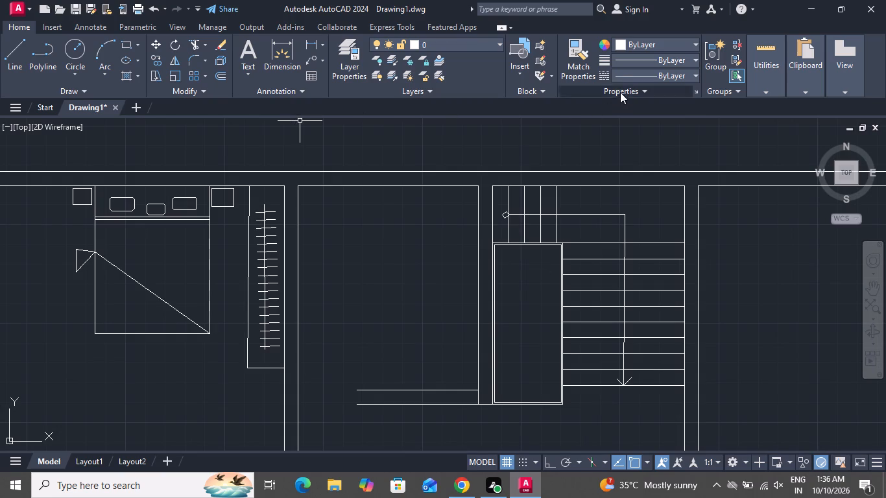
left_click(620, 77)
left_click(629, 139)
left_click(544, 132)
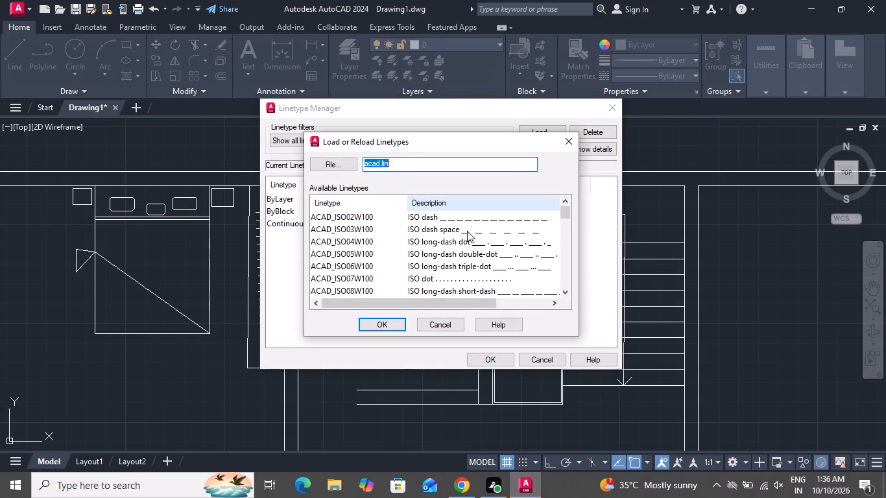
left_click(467, 219)
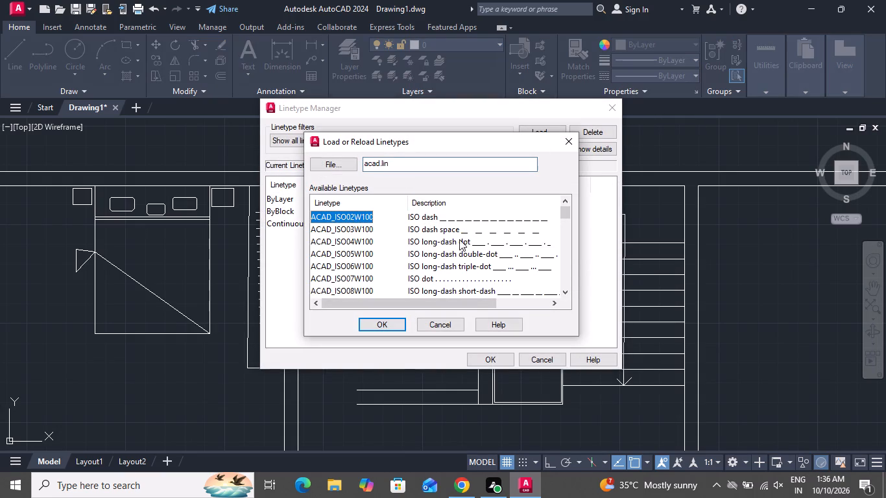
left_click(387, 318)
left_click(494, 355)
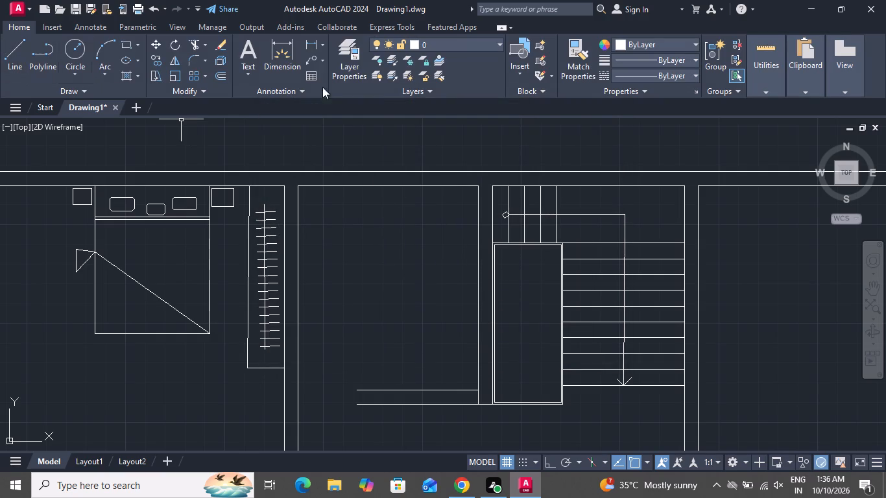
left_click(658, 76)
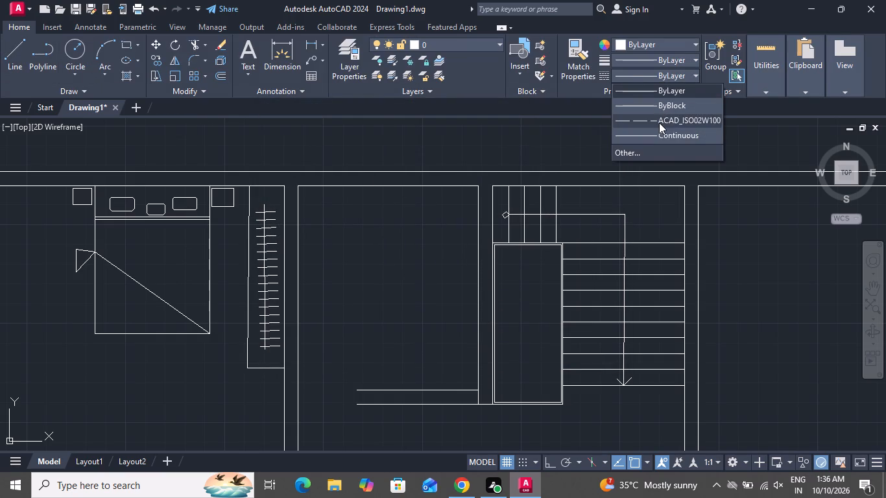
left_click(659, 123)
Draw a dashed diagonal line from the inner rectangle's top-left corner to its bottom-right corner beside the stairs.
left_click(10, 56)
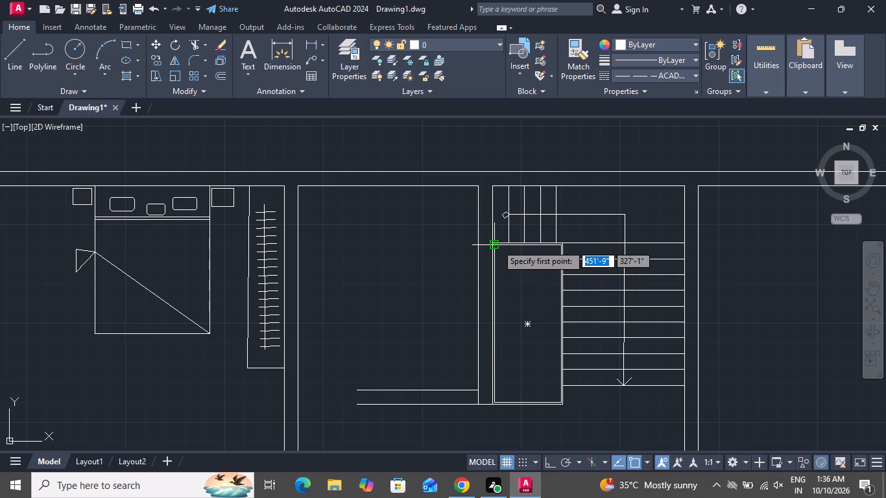
scroll(496, 245, "down", 1)
scroll(496, 245, "up", 4)
left_click(475, 219)
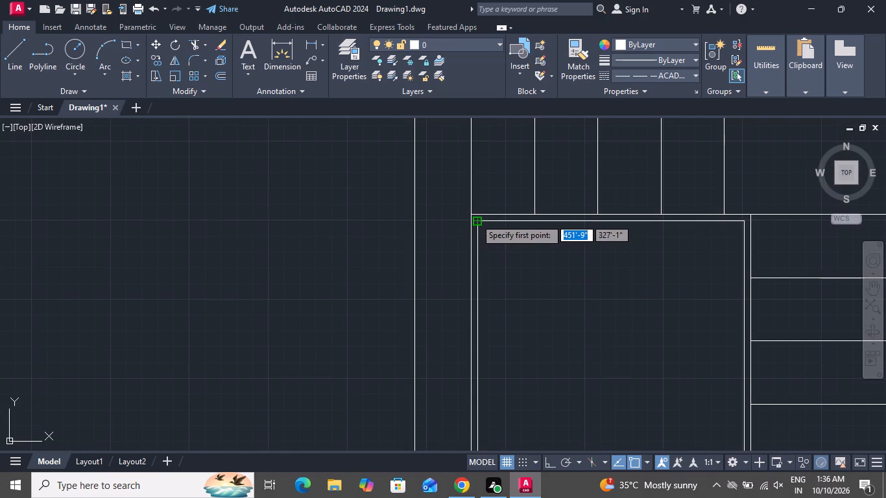
scroll(550, 337, "up", 1)
scroll(553, 337, "down", 2)
scroll(559, 281, "down", 4)
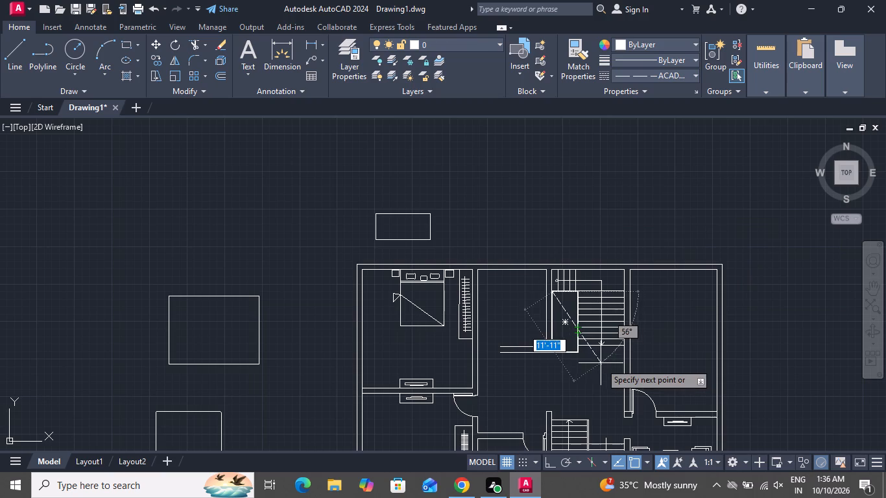
scroll(568, 345, "up", 6)
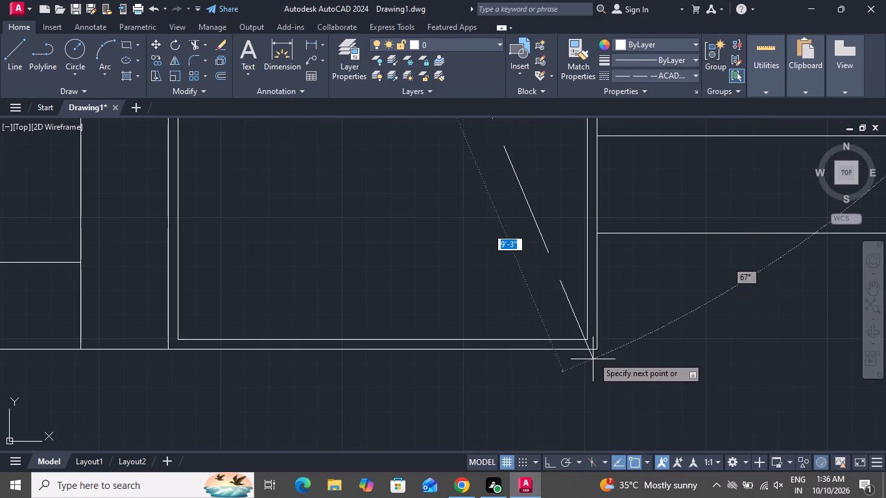
left_click(589, 339)
right_click(591, 339)
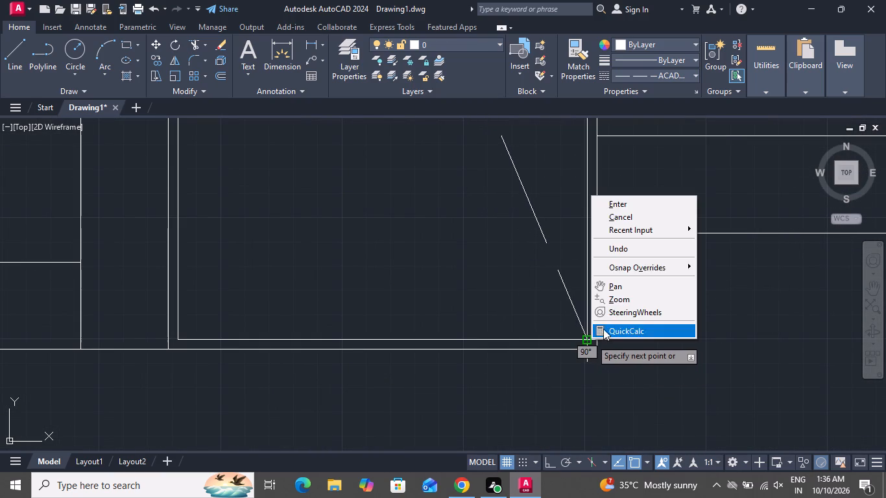
left_click(621, 209)
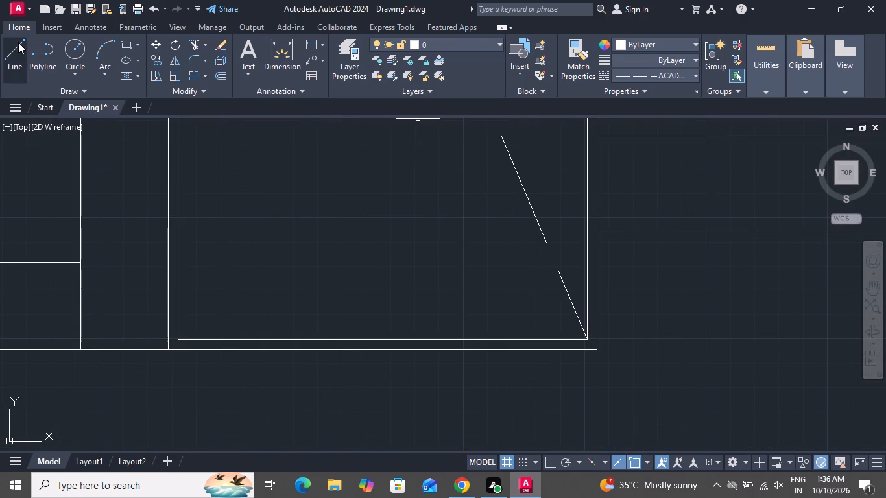
Draw the second dashed diagonal from the inner rectangle's top-right corner to its bottom-left corner, completing the cross.
left_click(18, 42)
scroll(170, 262, "down", 3)
scroll(222, 282, "up", 1)
scroll(222, 283, "down", 5)
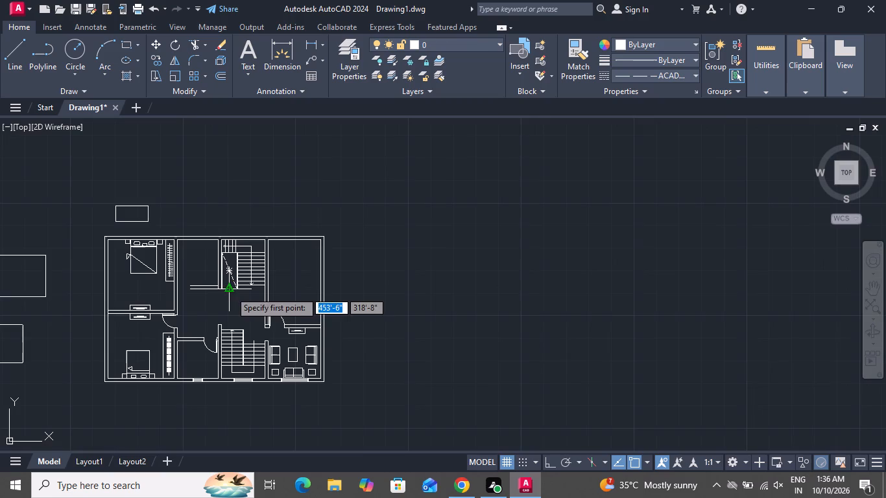
scroll(233, 259, "up", 6)
scroll(242, 198, "up", 3)
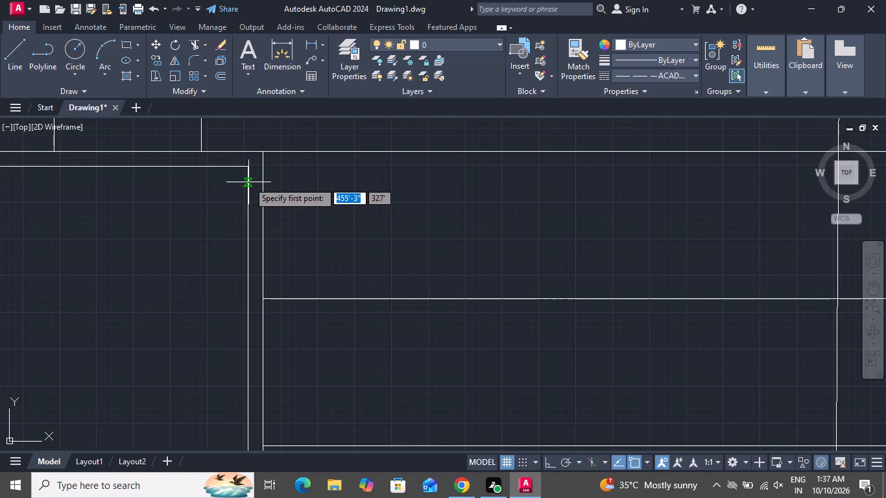
left_click(249, 167)
scroll(243, 274, "down", 7)
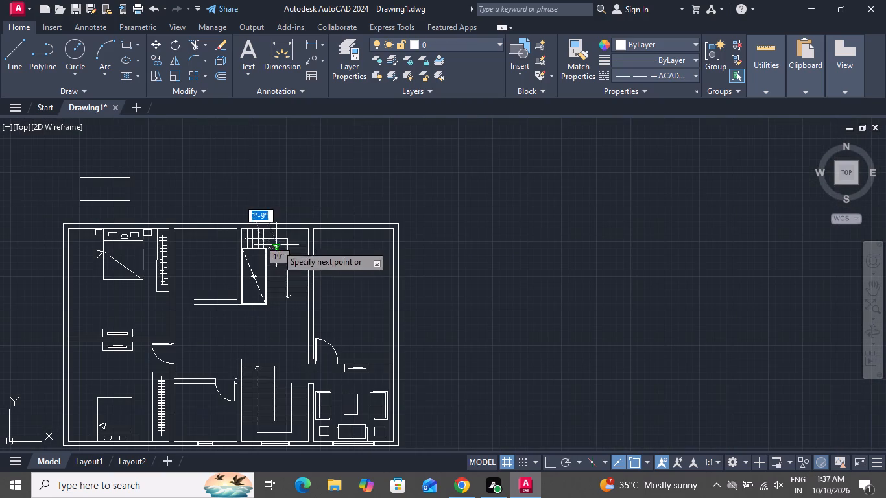
scroll(236, 294, "up", 5)
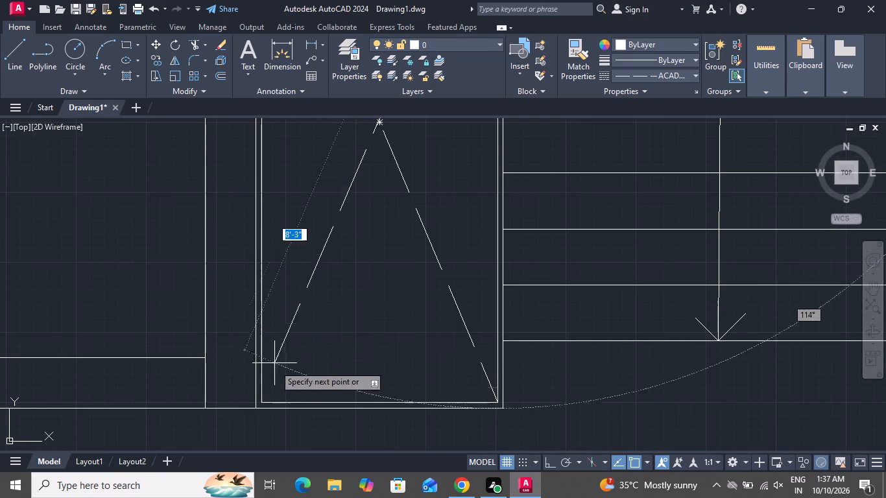
scroll(263, 396, "up", 2)
left_click(259, 409)
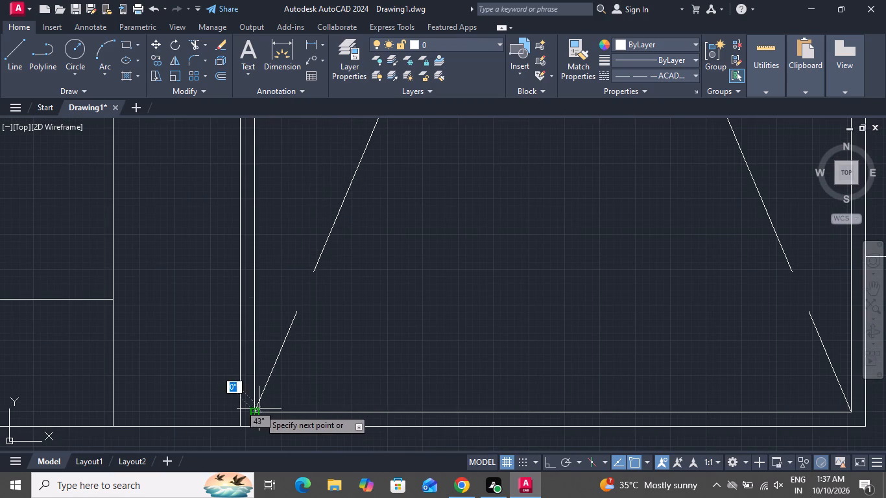
right_click(351, 324)
left_click(376, 344)
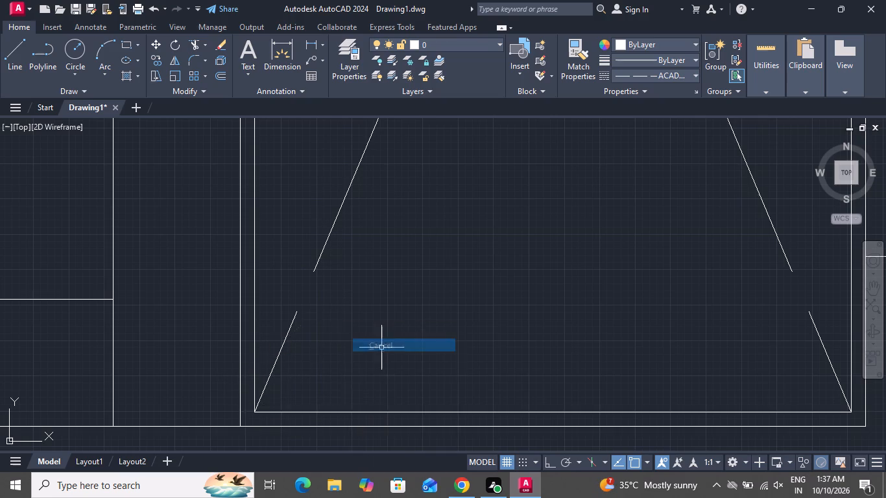
Delete the two short horizontal wall lines in the room left of the crossed rectangle.
scroll(401, 354, "down", 5)
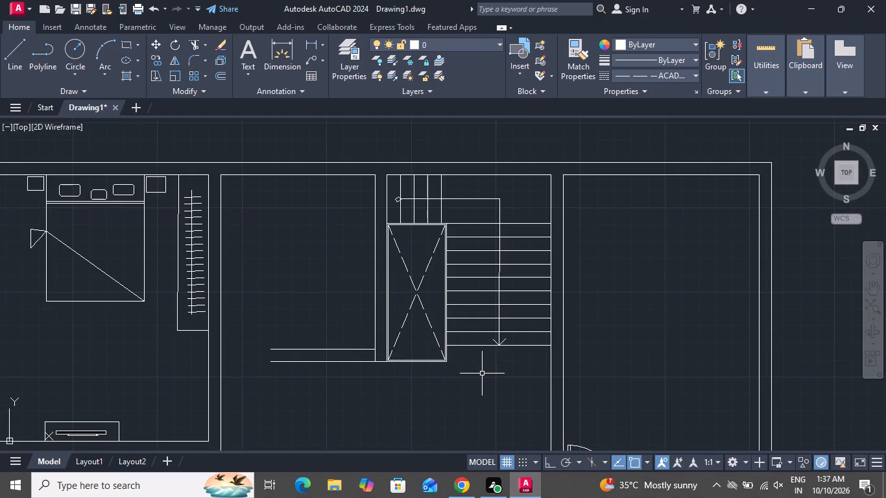
left_click(330, 342)
left_click(315, 399)
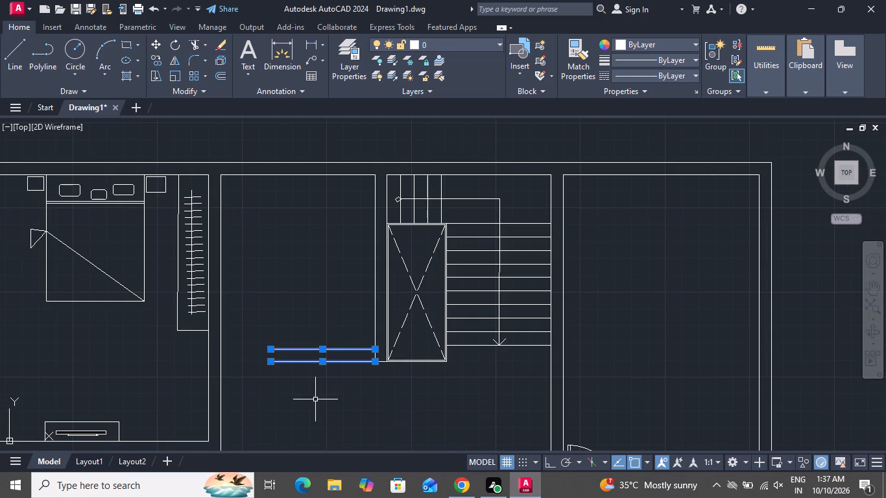
key("Delete")
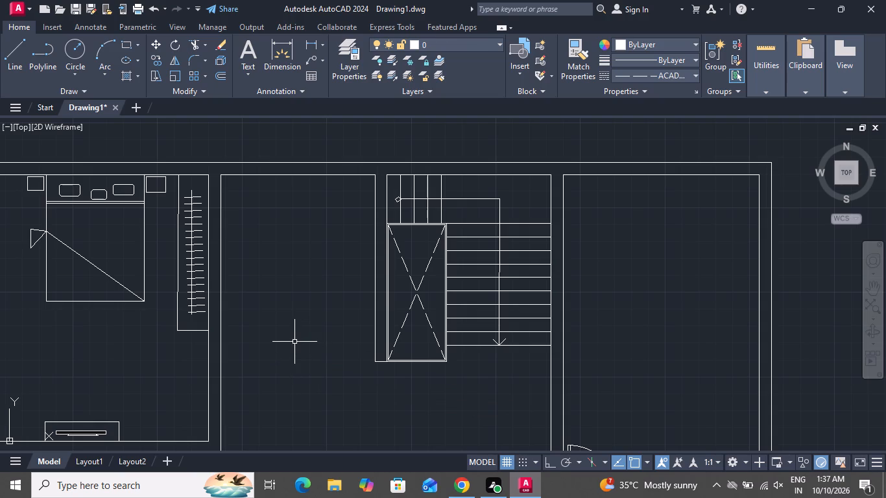
Offset the top inner wall line of the room left of the stairs 10'-9" downward.
left_click(8, 65)
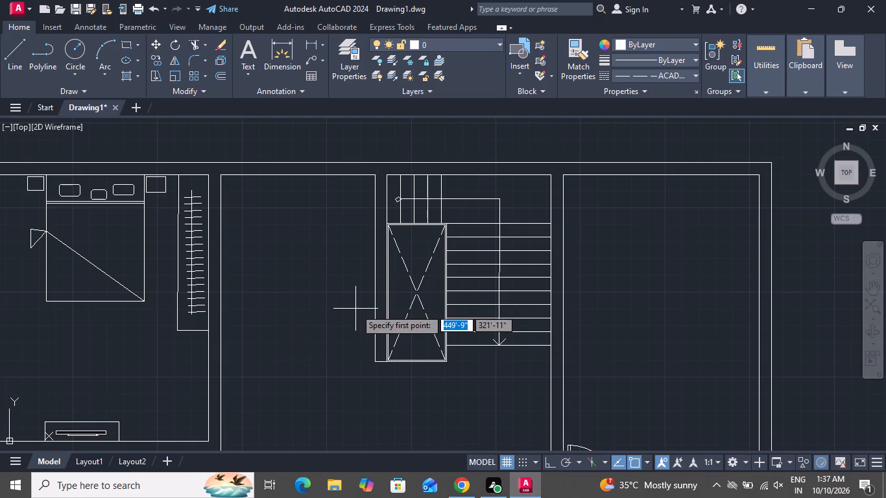
key("Escape")
key("o")
key("space")
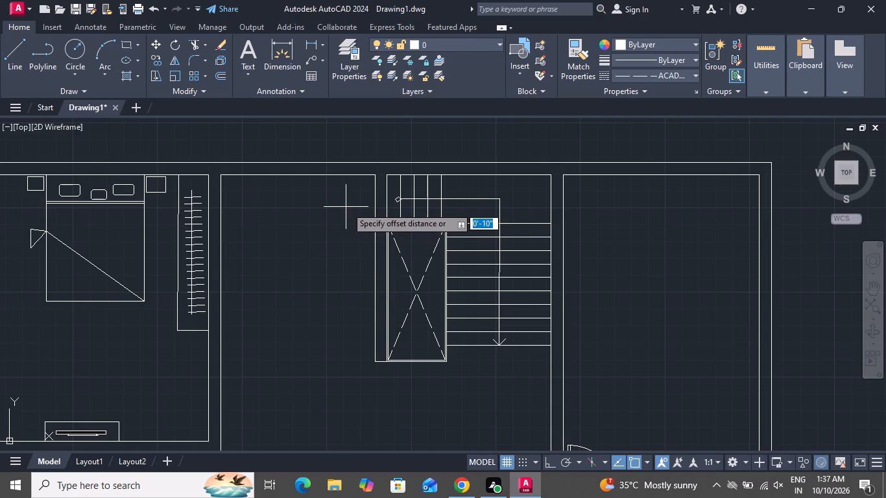
key("1")
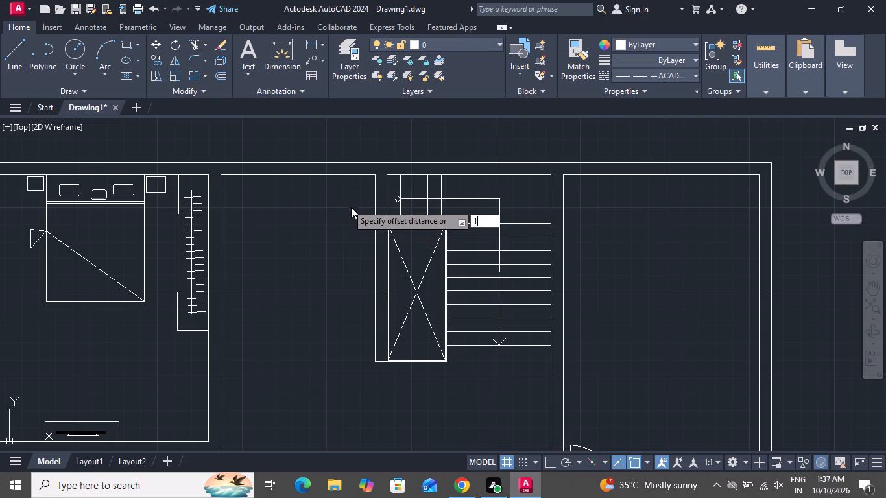
key("0")
key("apostrophe")
key("9")
key("shift+quotedbl")
key("Return")
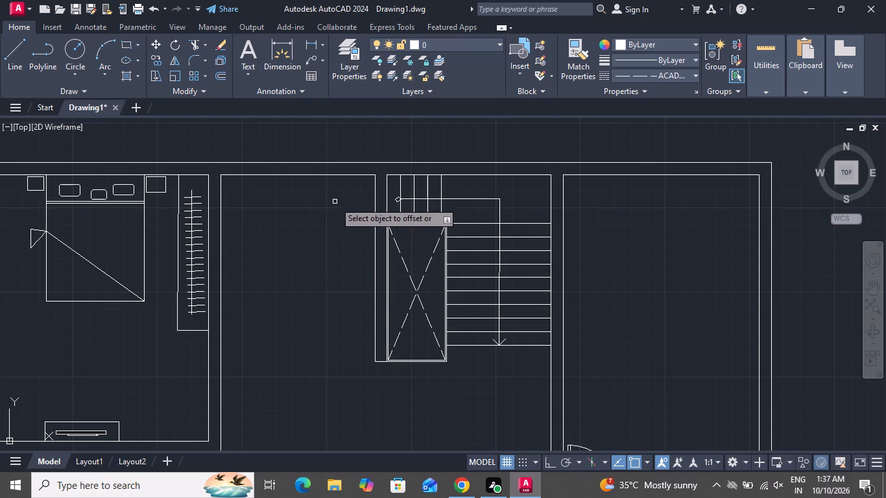
left_click(334, 176)
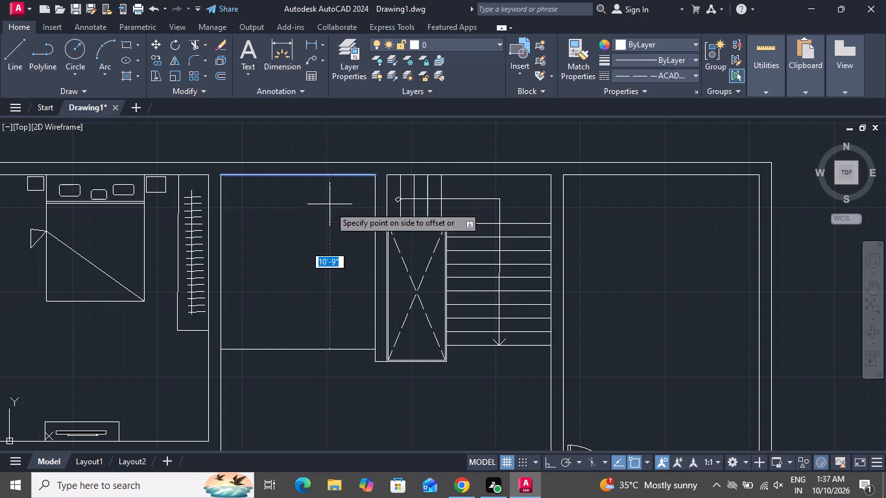
left_click(329, 216)
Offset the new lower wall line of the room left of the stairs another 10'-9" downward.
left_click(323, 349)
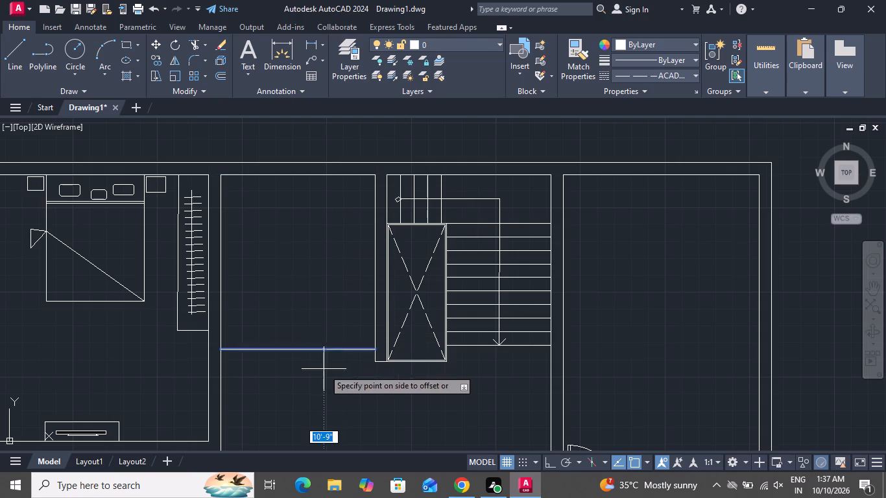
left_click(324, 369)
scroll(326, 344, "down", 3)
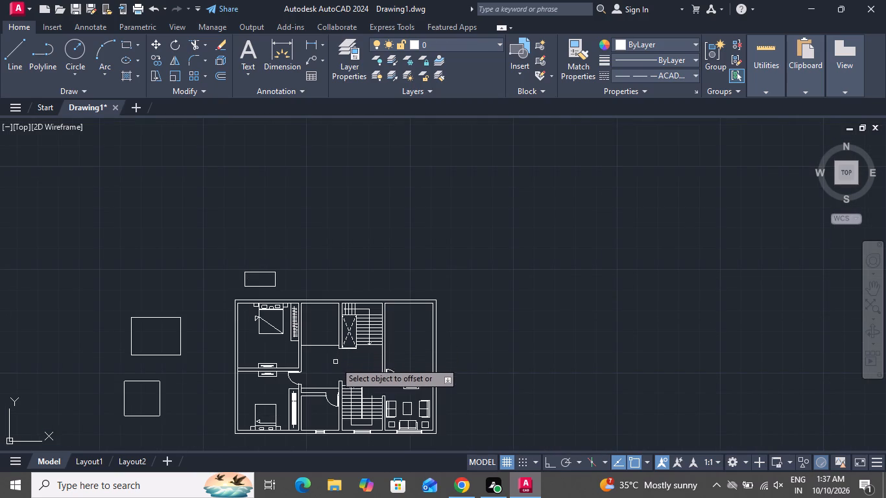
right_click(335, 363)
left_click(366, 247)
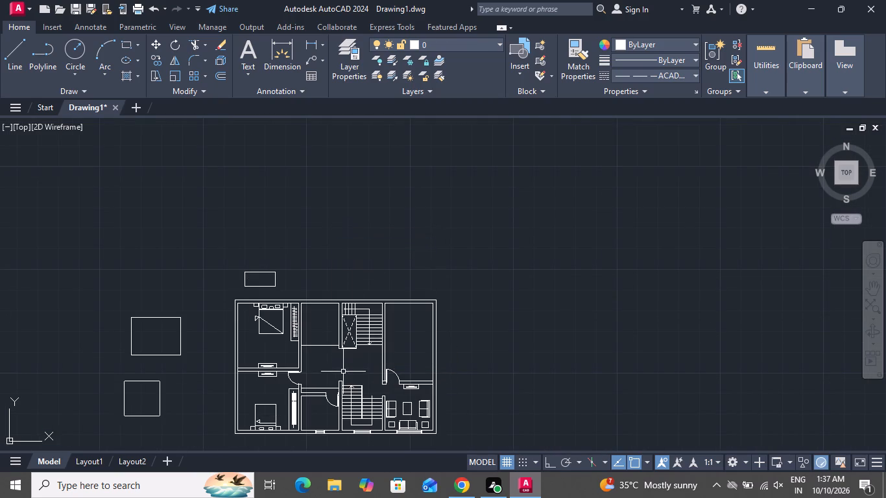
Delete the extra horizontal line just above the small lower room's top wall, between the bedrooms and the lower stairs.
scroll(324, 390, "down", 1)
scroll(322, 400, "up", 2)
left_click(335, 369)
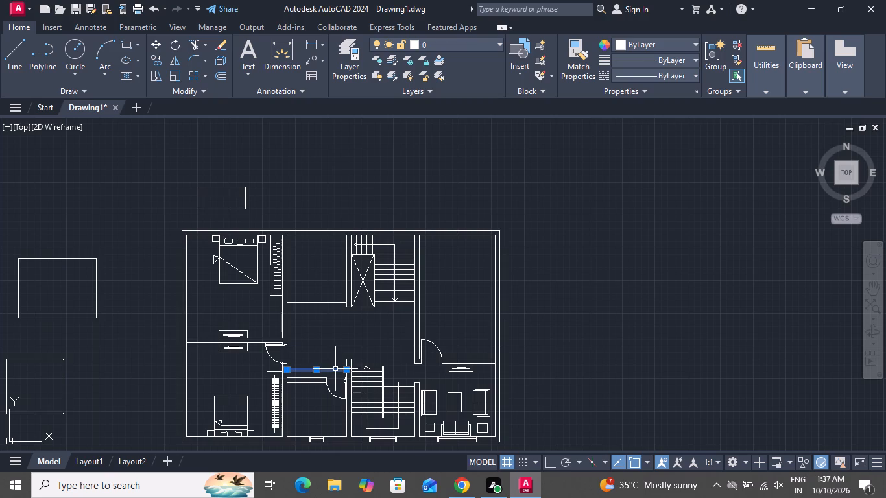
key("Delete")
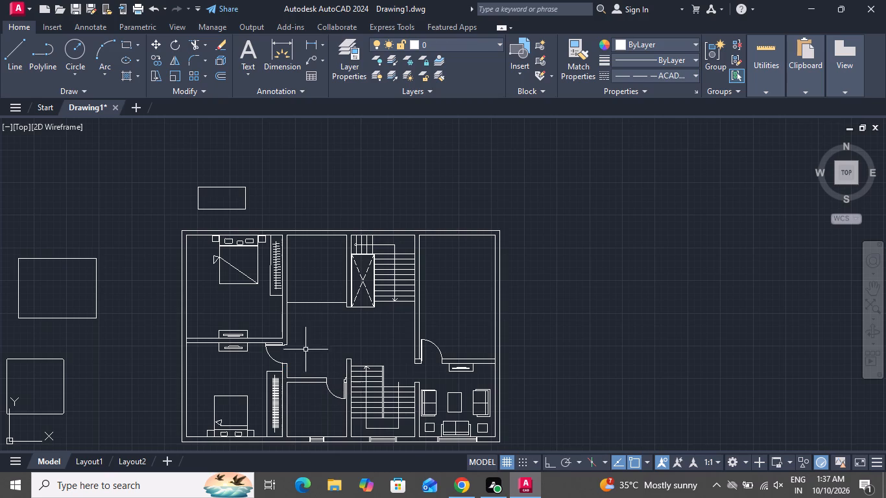
Offset the lower wall line of the room left of the upper stairs 9" upward to form the wall thickness.
scroll(289, 288, "up", 1)
scroll(291, 289, "down", 1)
scroll(309, 351, "up", 1)
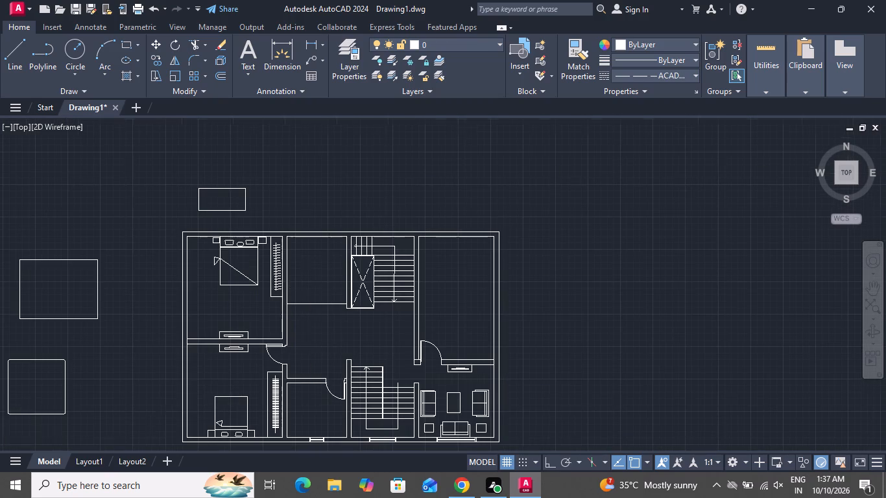
scroll(309, 351, "up", 1)
type("o")
key("space")
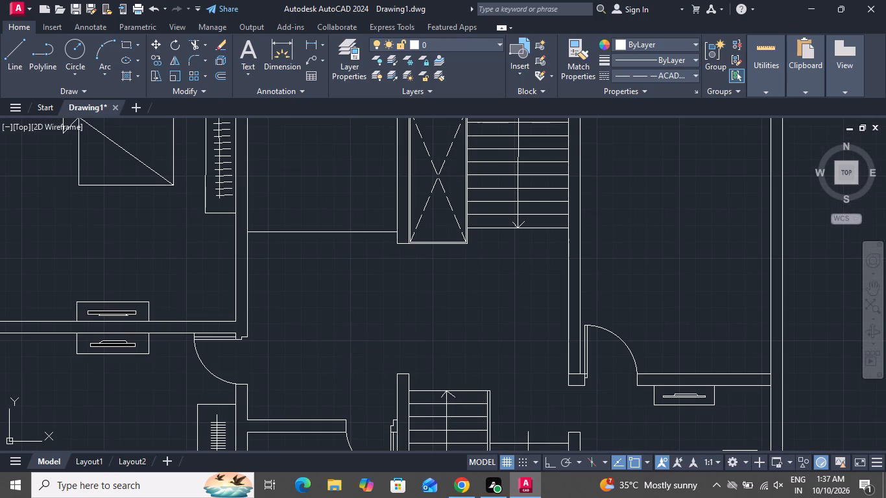
key("9")
key("shift+quotedbl")
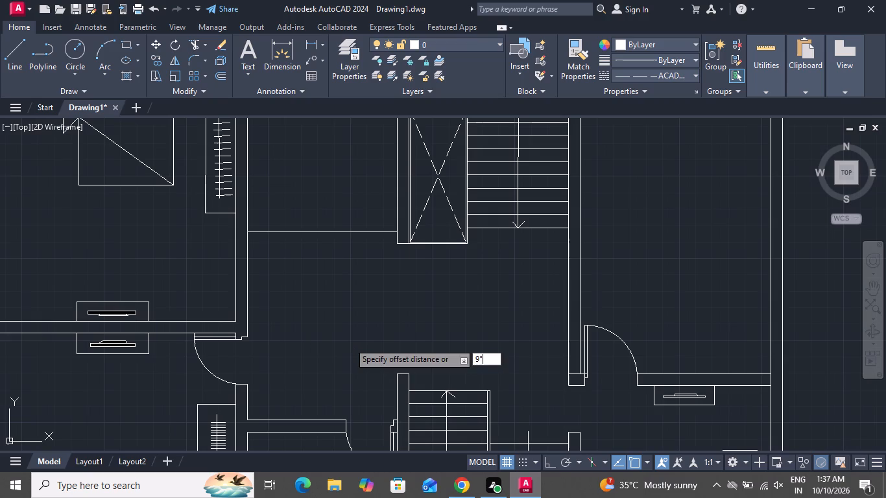
key("Return")
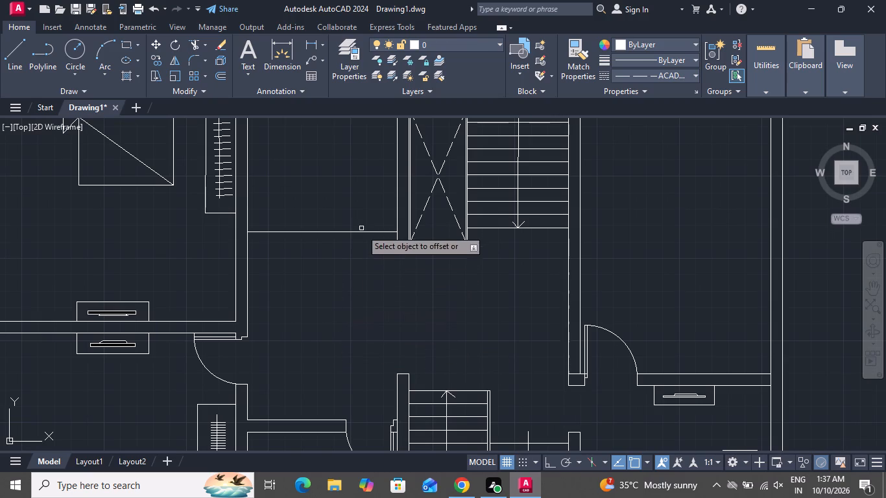
left_click(367, 233)
left_click(371, 211)
right_click(371, 187)
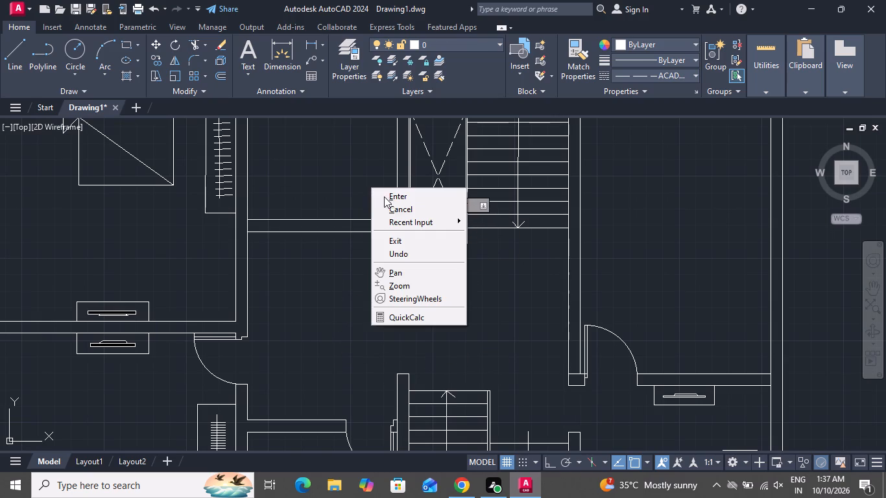
left_click(390, 204)
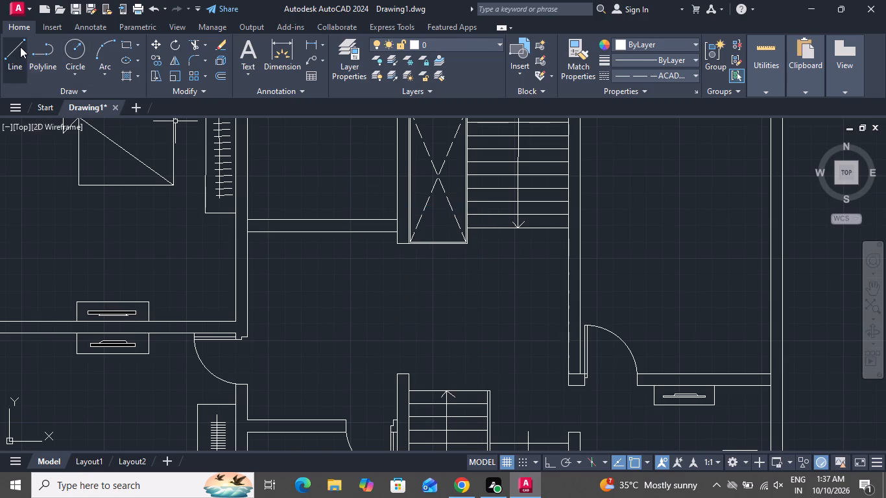
Draw a short vertical line across the new 9" wall near its left end.
left_click(20, 47)
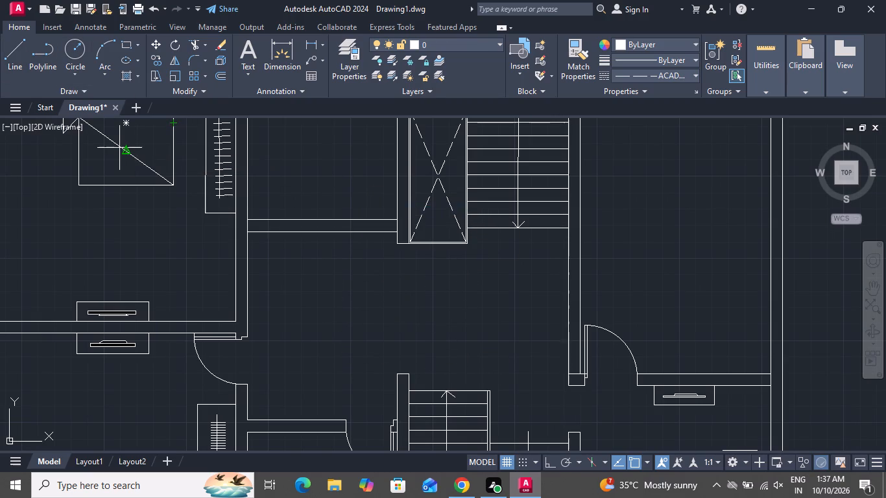
left_click(267, 219)
left_click(267, 228)
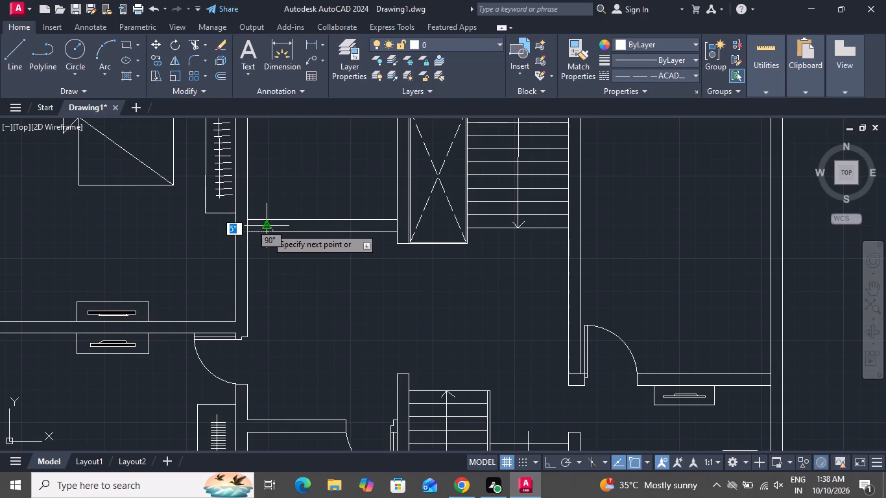
right_click(267, 228)
left_click(274, 243)
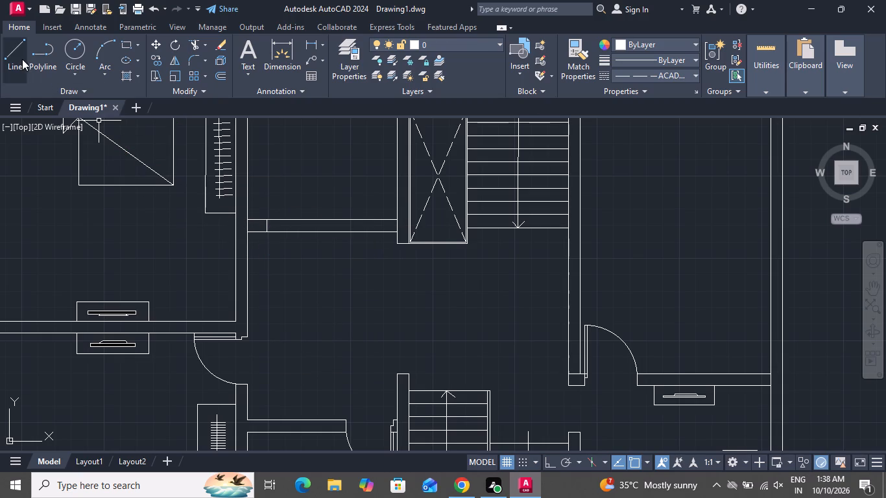
Draw a second short vertical line across the 9" wall near its right end, beside the stair wall.
left_click(20, 57)
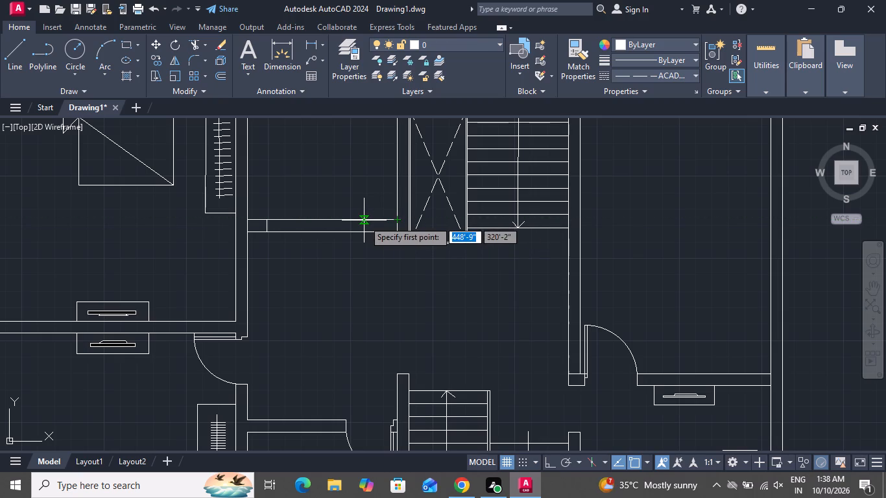
left_click(364, 220)
left_click(363, 231)
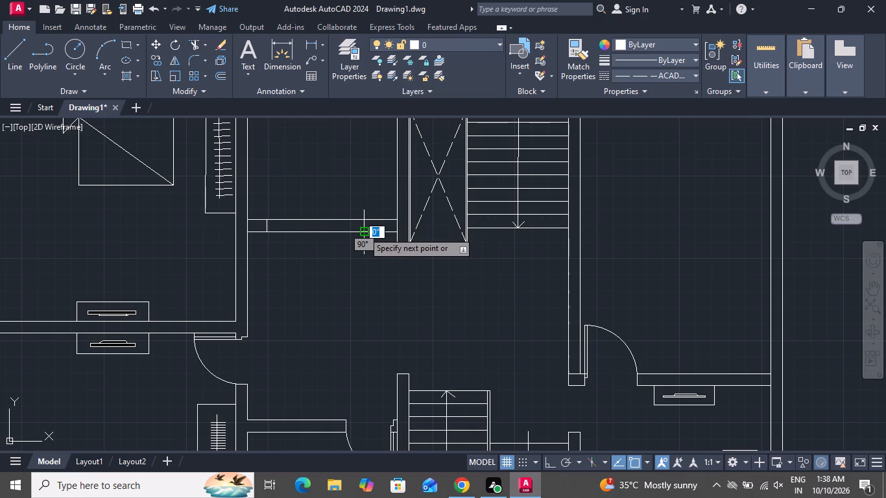
right_click(363, 231)
left_click(389, 248)
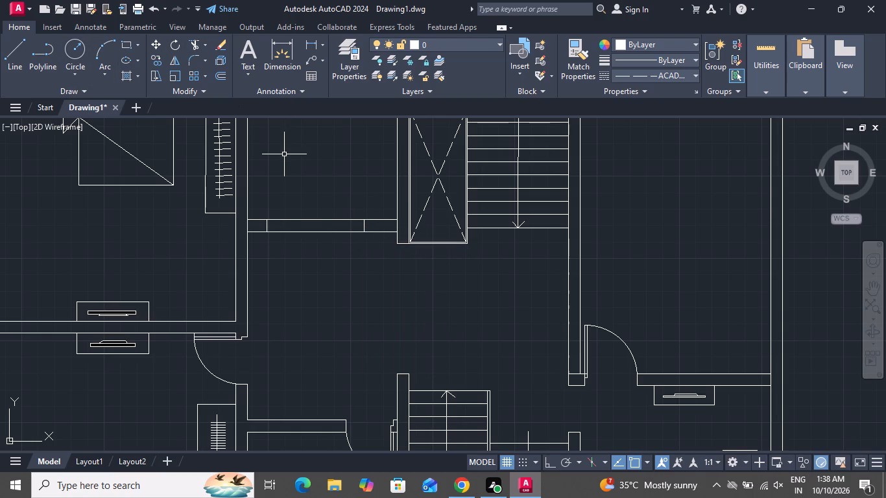
Offset the left short vertical line in the wall 3" to the right.
key("o")
key("space")
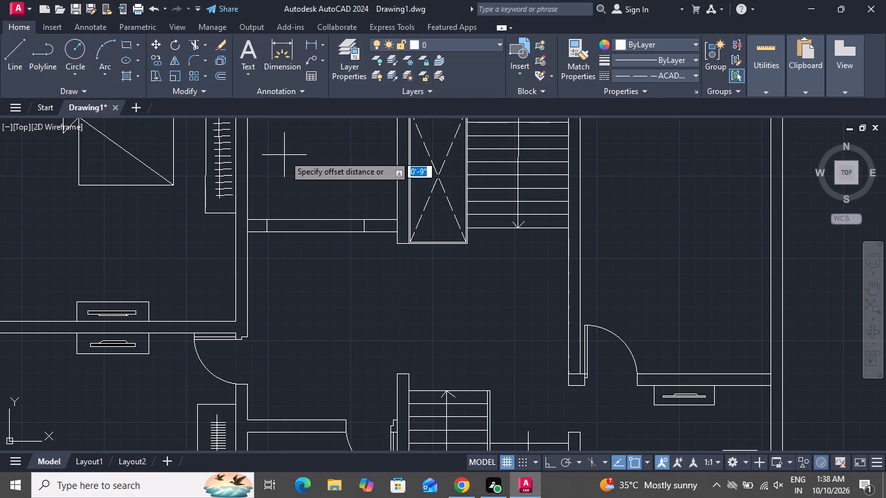
key("3")
key("shift+quotedbl")
key("Return")
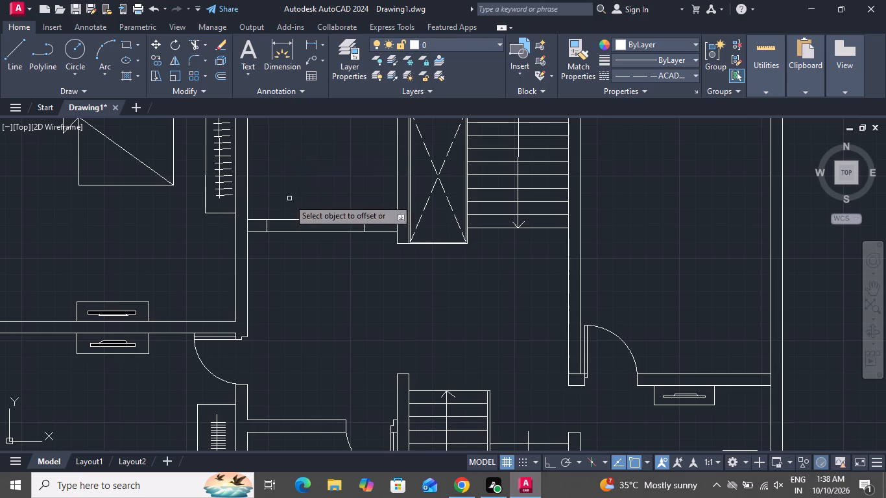
left_click(267, 227)
left_click(278, 228)
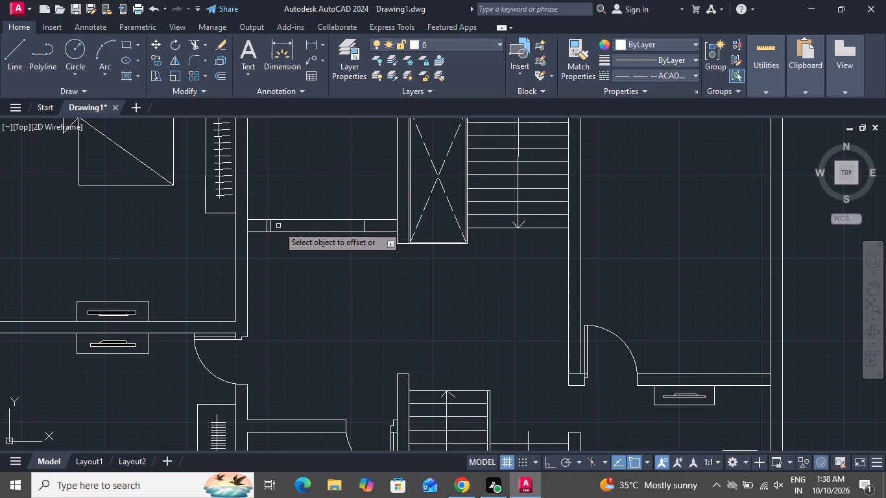
right_click(279, 227)
left_click(291, 244)
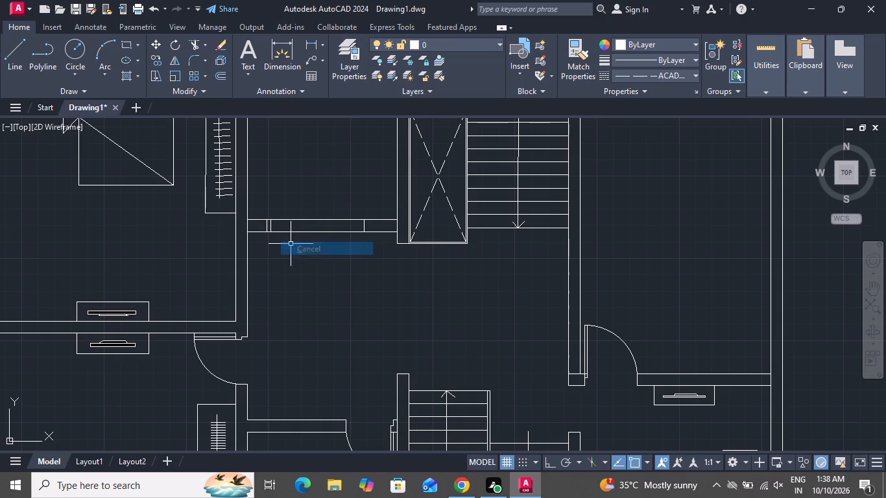
Offset the 3" inset vertical line 3' to the right within the wall to mark the door width.
type("o 3")
key("apostrophe")
key("Return")
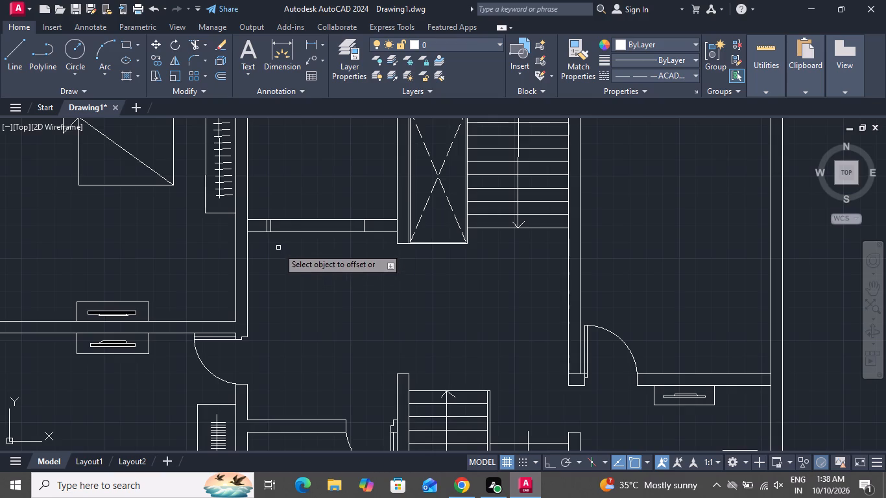
scroll(278, 243, "up", 3)
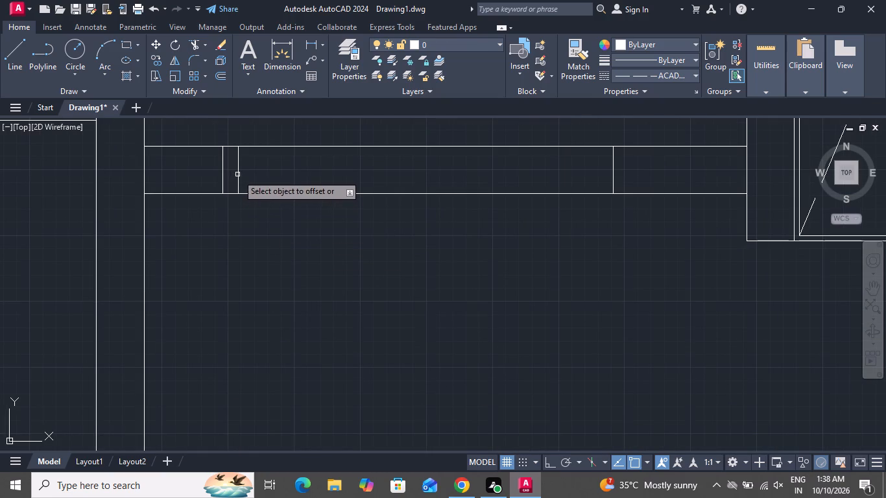
left_click(237, 174)
left_click(320, 198)
scroll(346, 229, "down", 1)
scroll(346, 231, "up", 1)
scroll(346, 231, "down", 1)
right_click(346, 233)
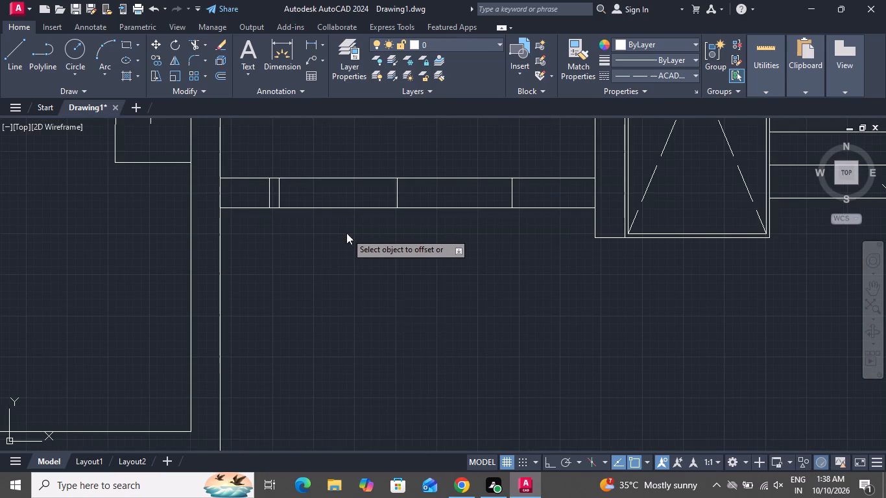
left_click(350, 259)
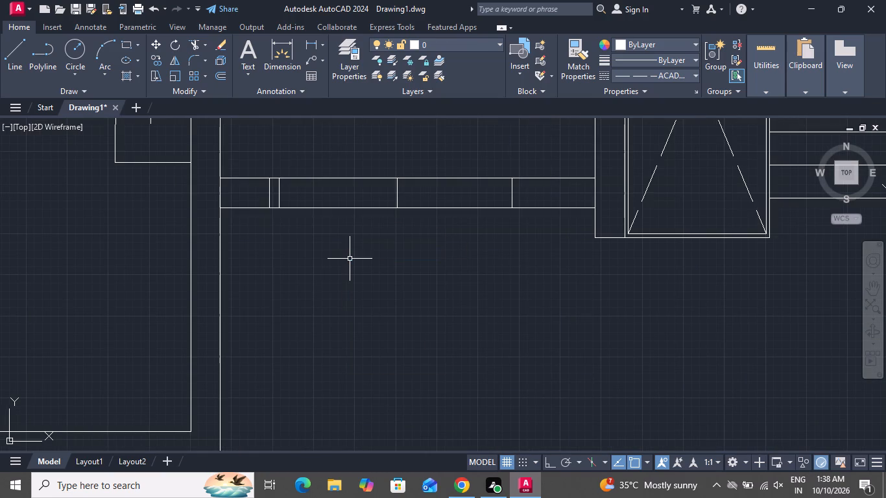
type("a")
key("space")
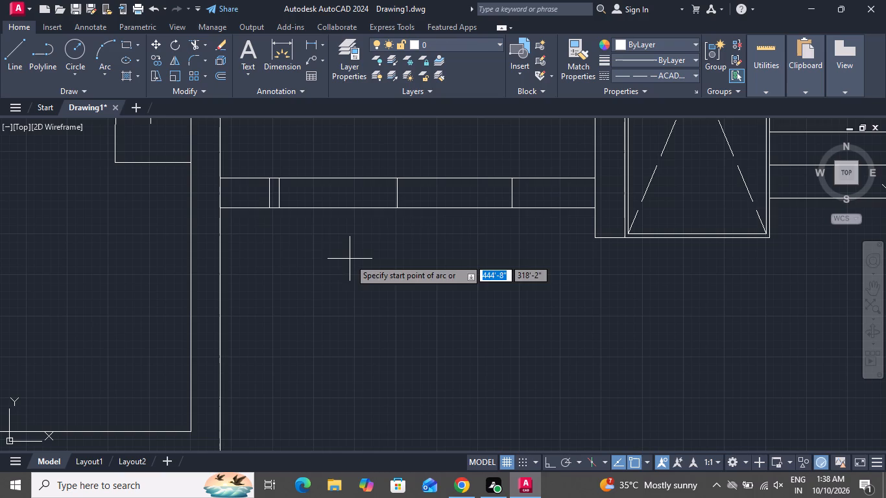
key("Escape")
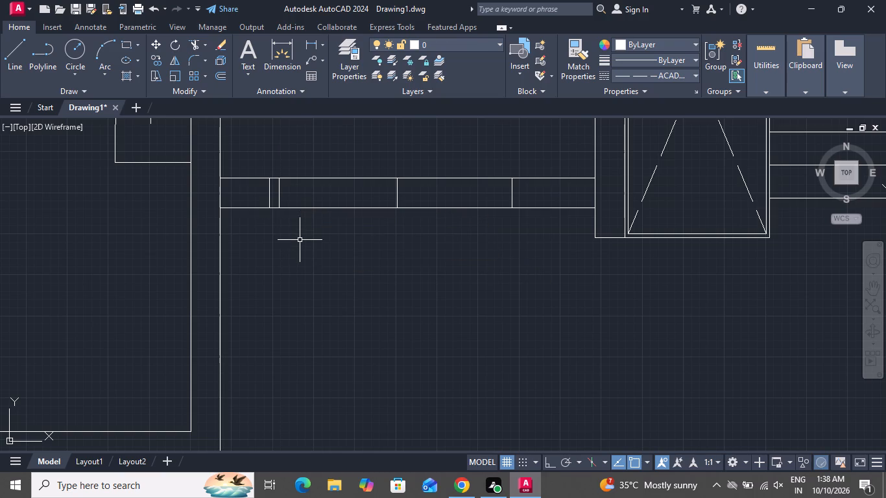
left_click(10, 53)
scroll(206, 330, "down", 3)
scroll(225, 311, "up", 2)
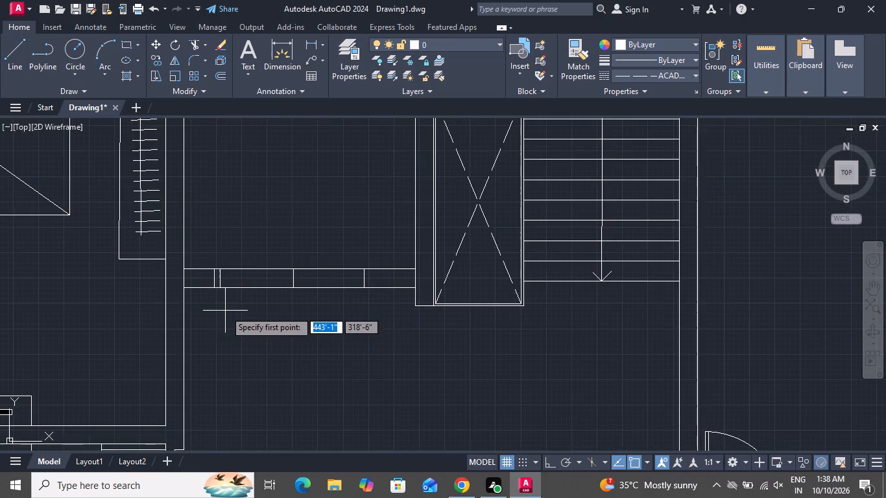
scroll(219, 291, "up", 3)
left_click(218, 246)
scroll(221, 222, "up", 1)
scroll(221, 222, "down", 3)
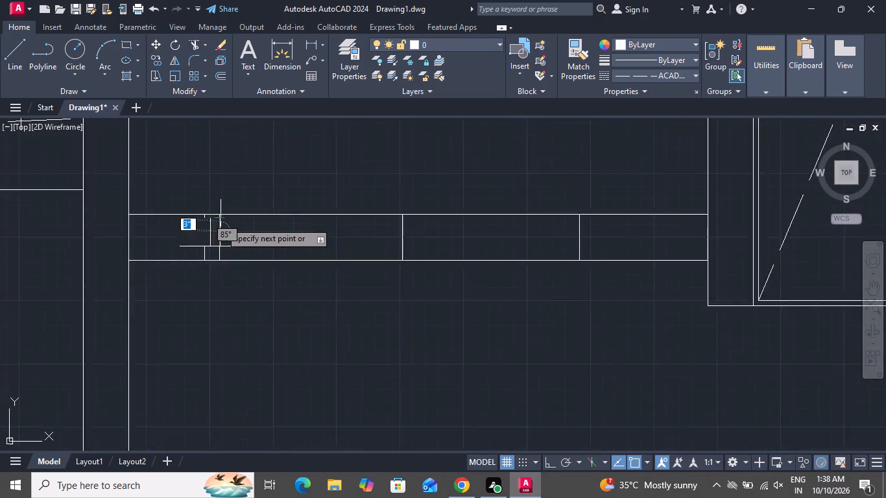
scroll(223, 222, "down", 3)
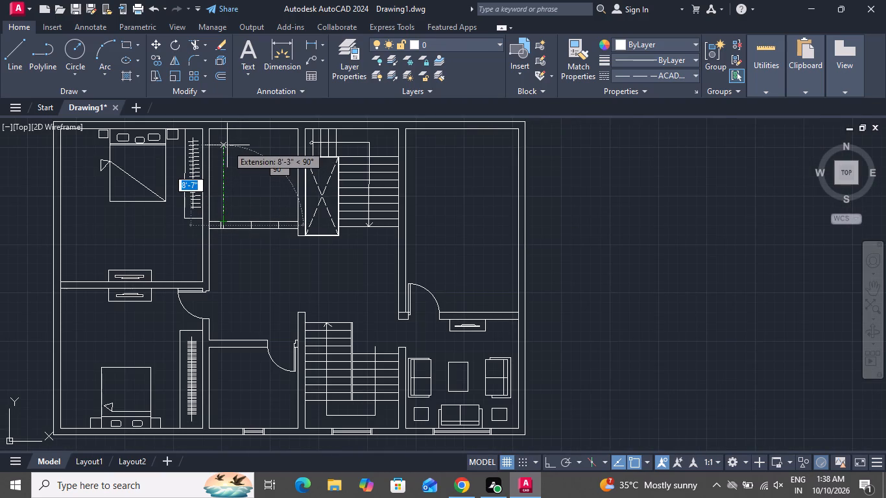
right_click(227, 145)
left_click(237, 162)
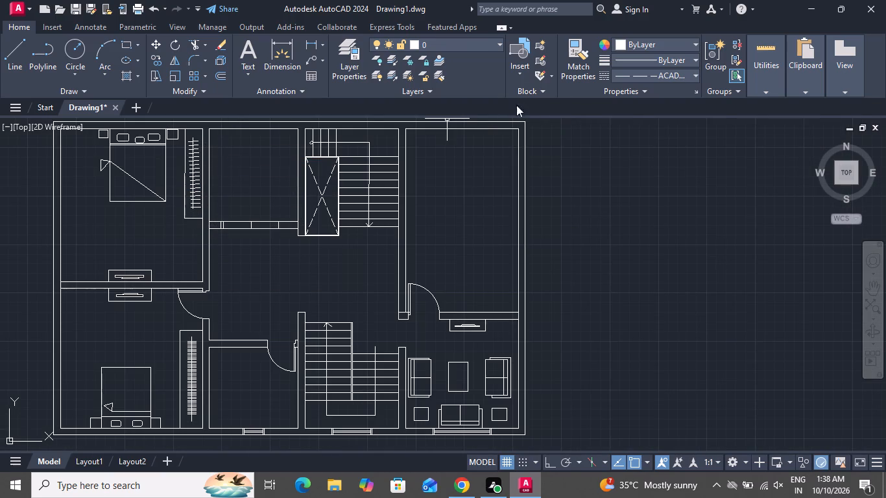
Set the current linetype to ByLayer.
left_click(612, 72)
left_click(619, 93)
Draw a 3' vertical door leaf line upward from the midpoint of the door opening's left jamb line.
left_click(18, 48)
scroll(220, 224, "up", 2)
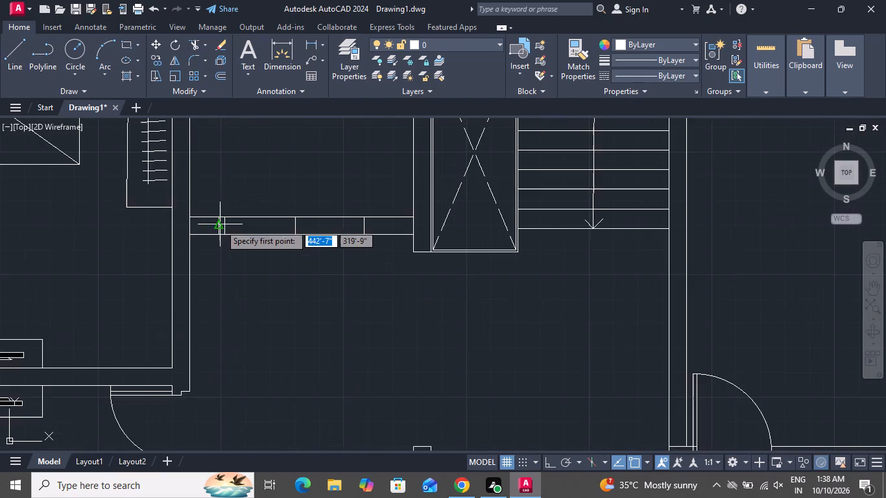
scroll(224, 224, "up", 3)
left_click(221, 234)
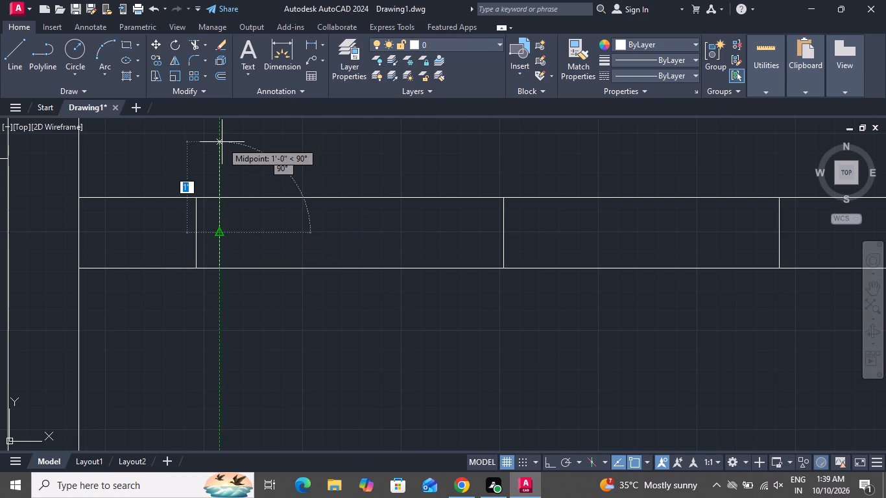
type("3'")
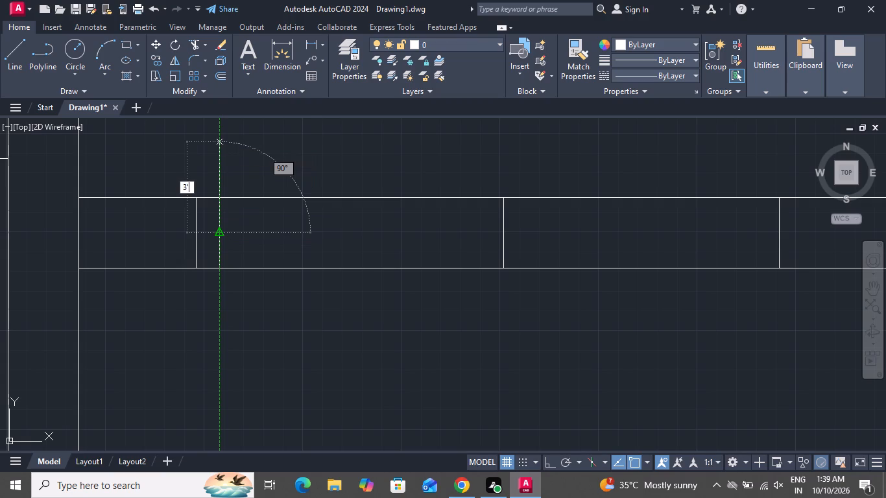
key("Return")
scroll(145, 272, "down", 2)
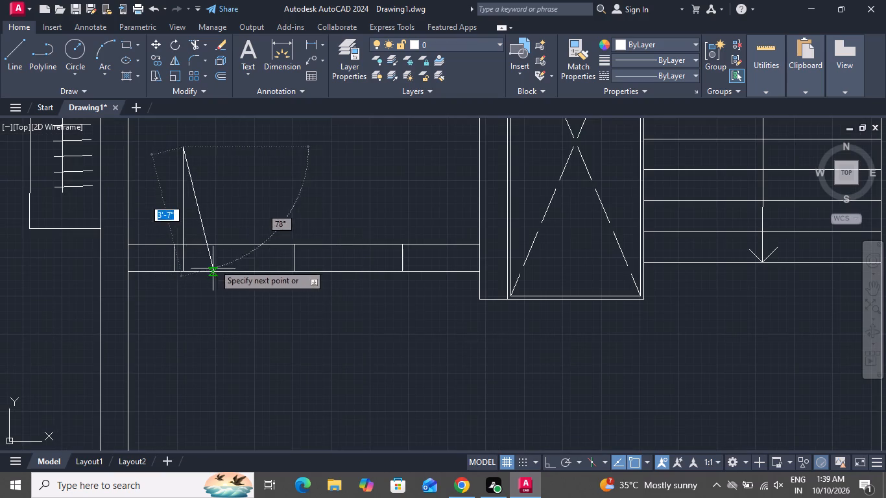
right_click(220, 178)
left_click(230, 197)
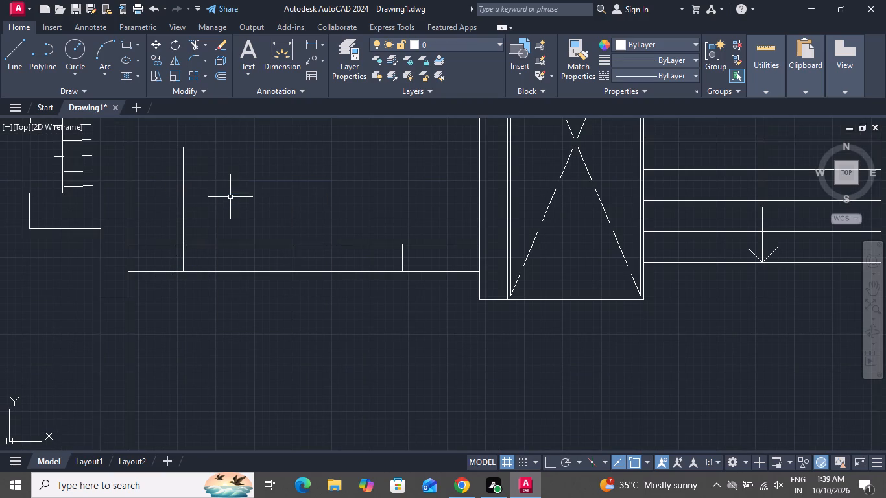
Offset the door leaf line 2" to the right to give the leaf its thickness.
type("o")
key("space")
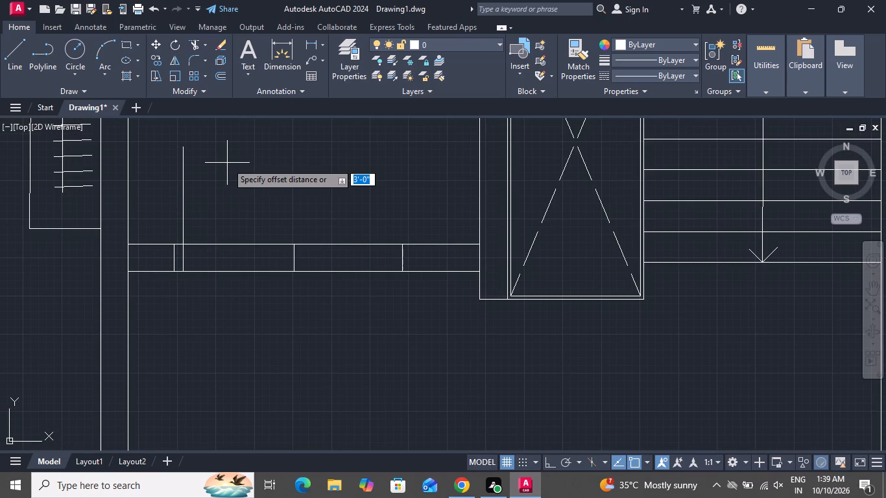
key("2")
key("shift+quotedbl")
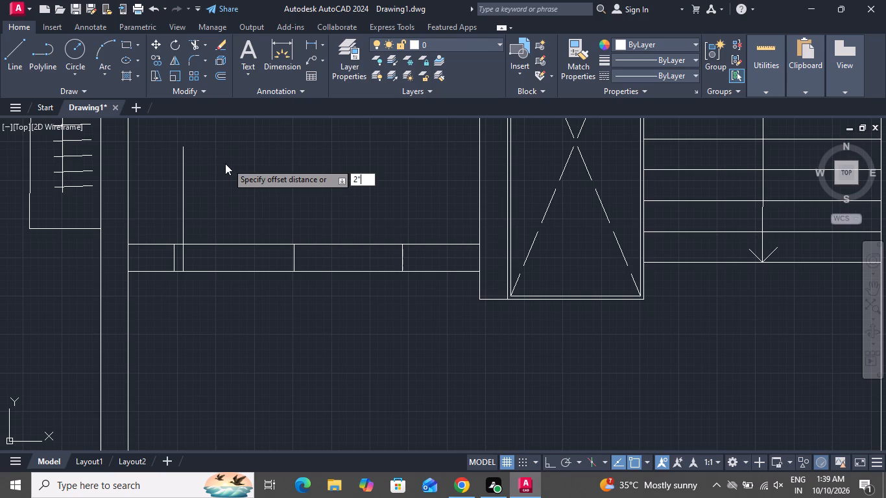
key("Return")
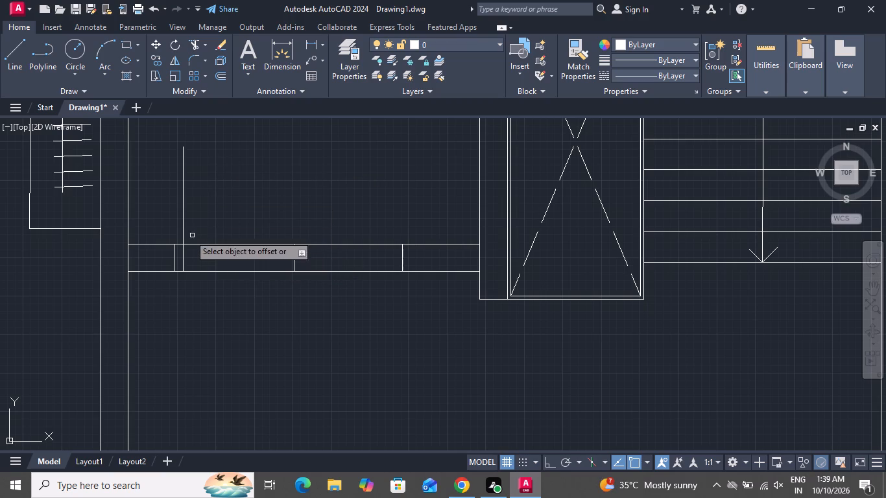
left_click(182, 226)
left_click(197, 224)
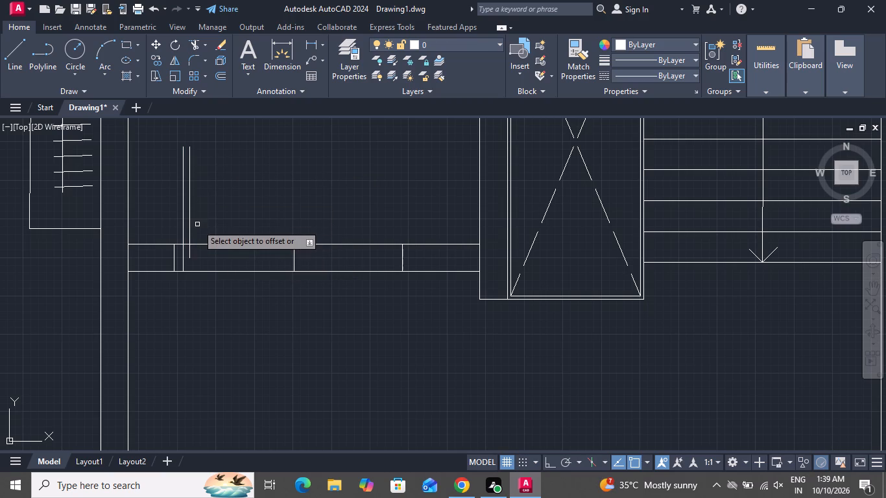
right_click(201, 213)
left_click(224, 231)
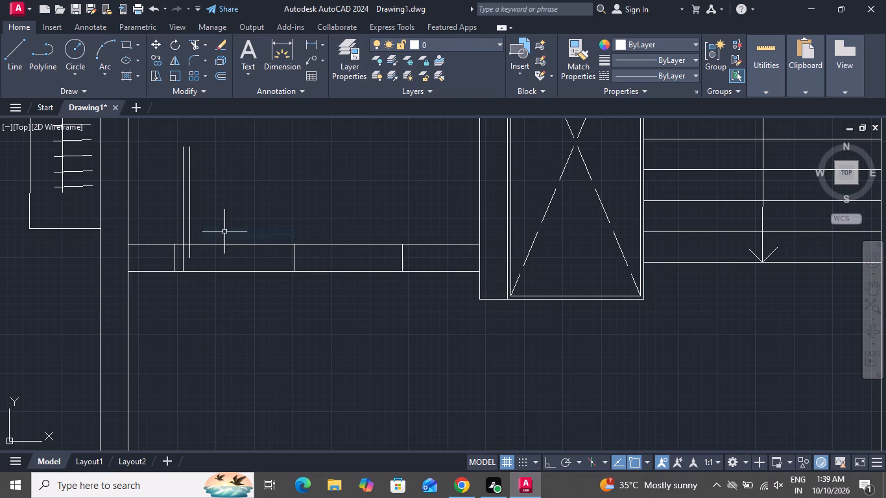
Draw the door swing arc from the right jamb's midpoint through the upper ends of the two leaf lines.
type("a")
key("space")
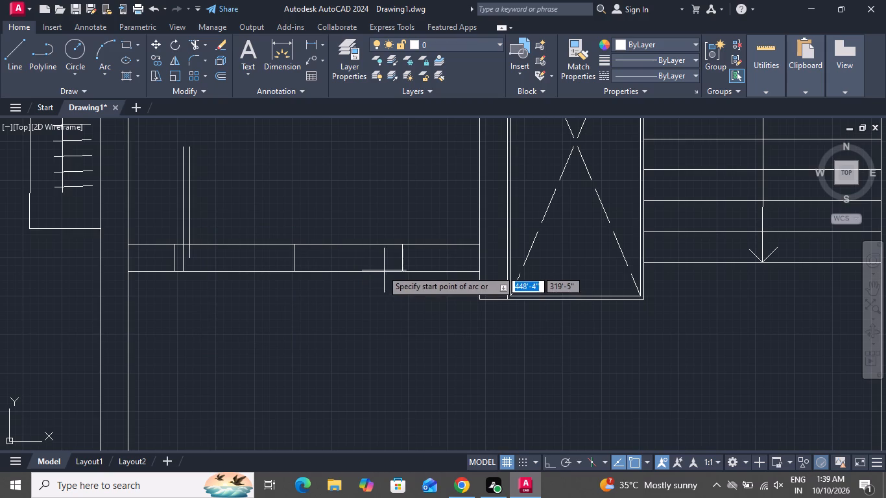
left_click(293, 258)
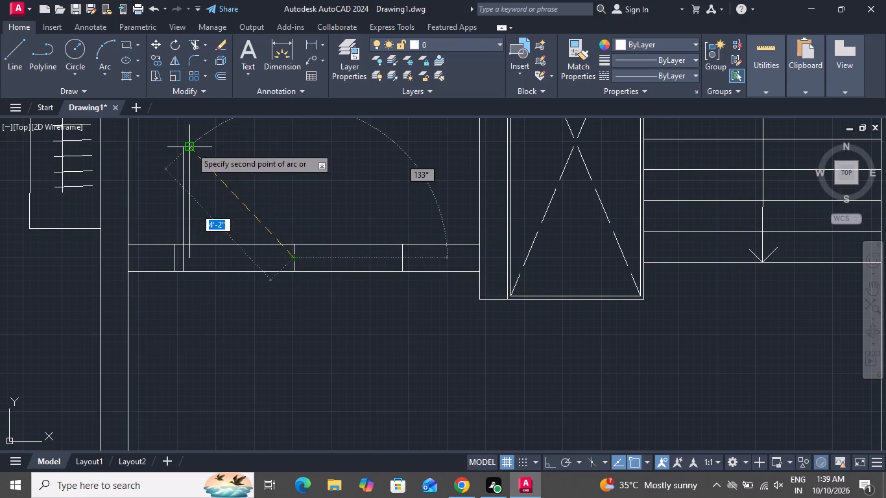
left_click(189, 147)
left_click(181, 143)
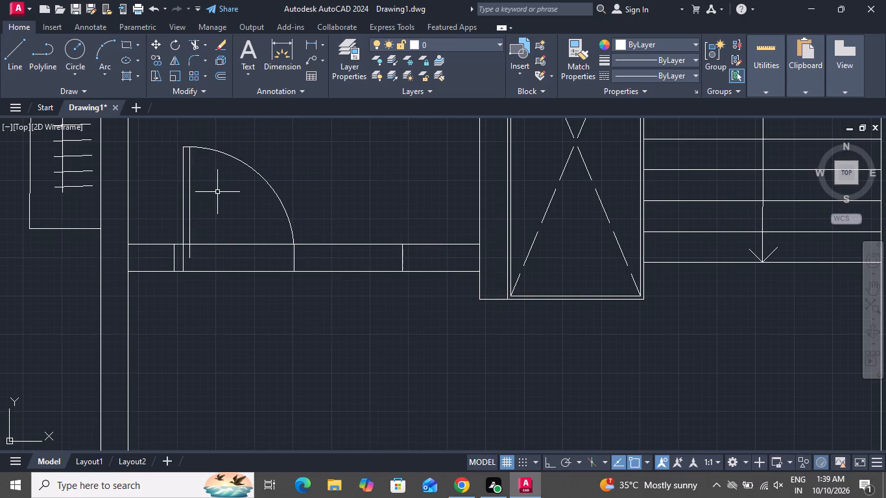
Trim the wall lines across the door opening and remove the leftover short vertical lines at both ends of the wall.
left_click(191, 41)
left_click(217, 215)
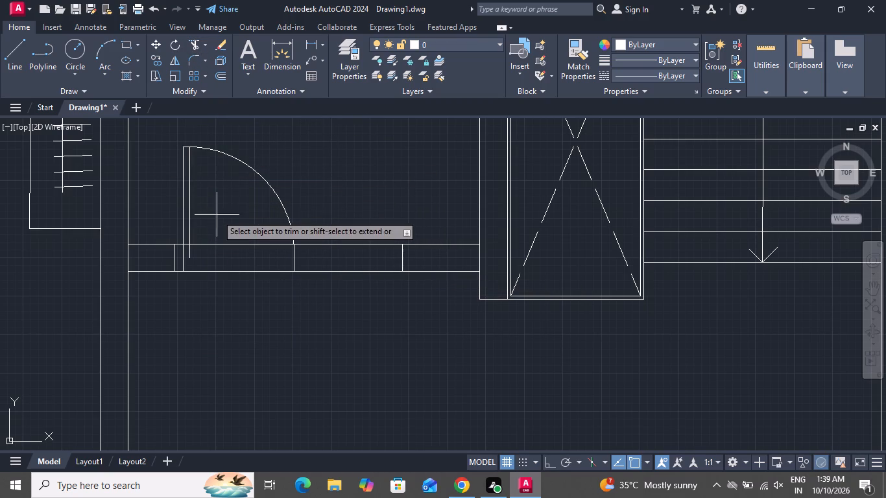
left_click(211, 307)
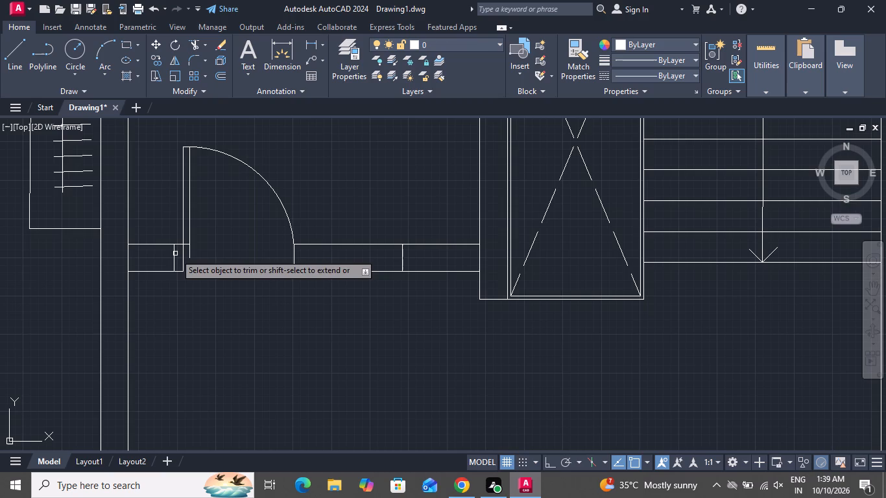
left_click(175, 254)
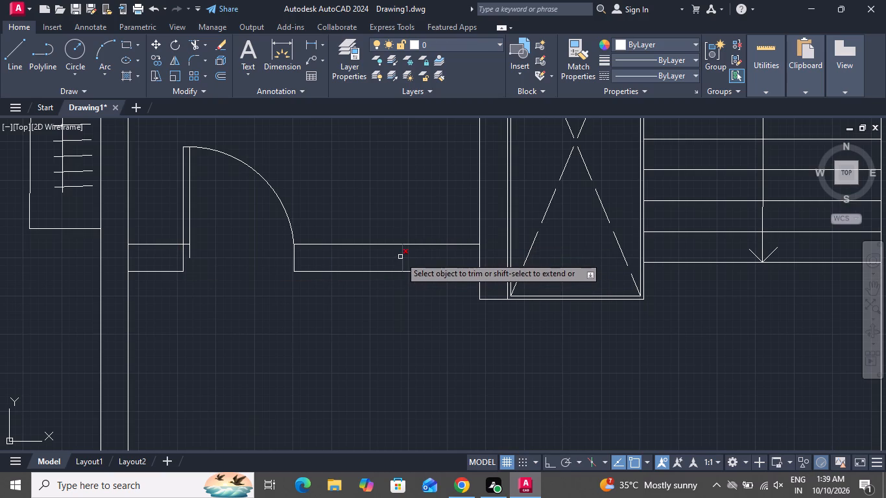
left_click(400, 257)
scroll(210, 262, "up", 3)
right_click(208, 257)
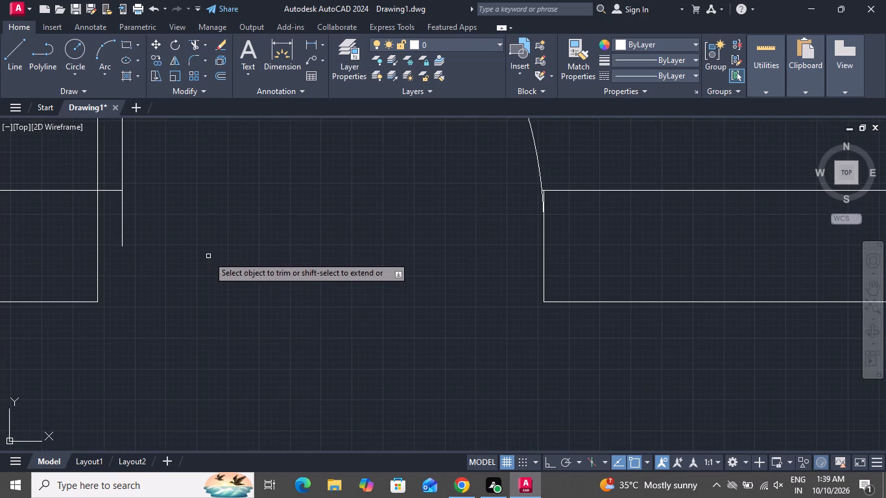
left_click(212, 274)
Close the lower end of the door leaf with a short horizontal line between its two vertical lines.
left_click(20, 56)
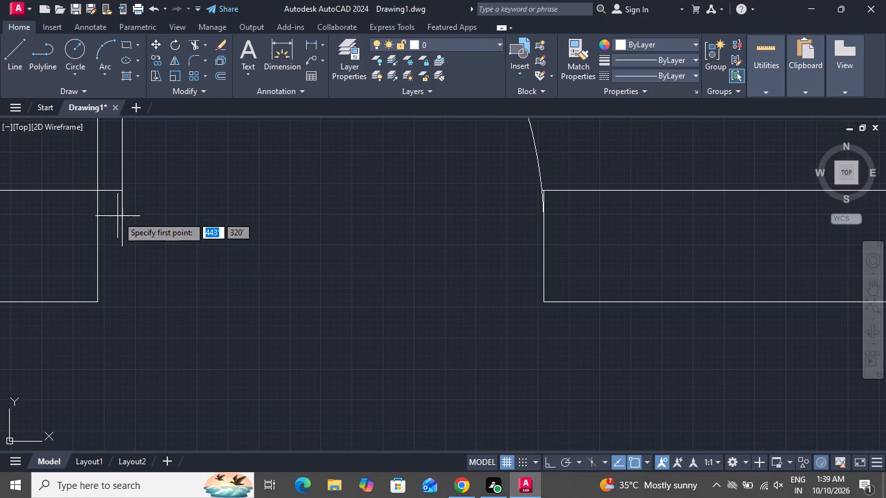
left_click(121, 245)
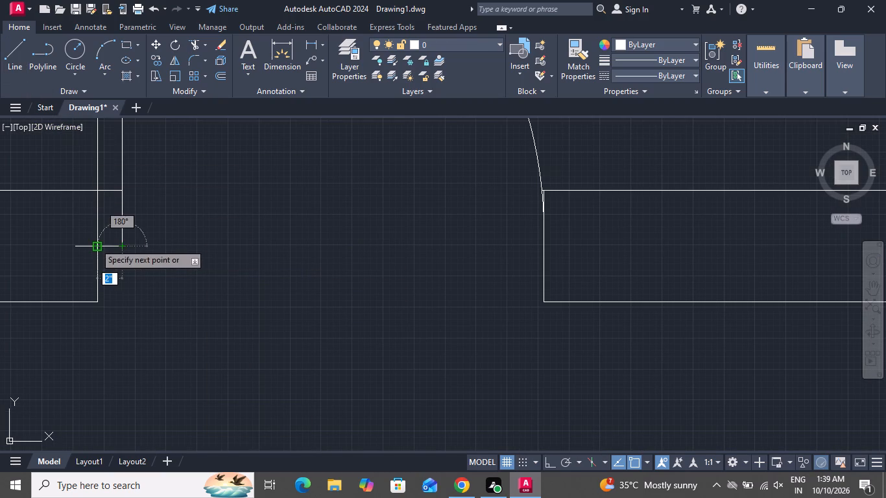
left_click(95, 243)
right_click(93, 243)
left_click(104, 256)
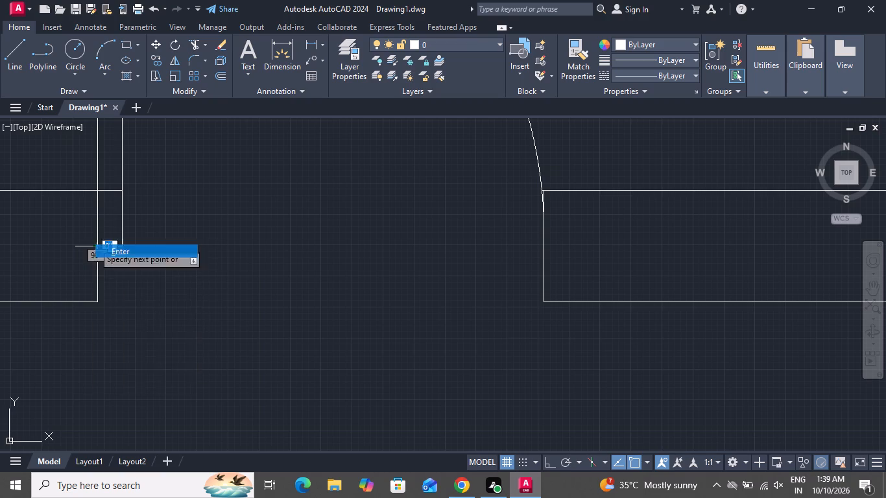
Draw a short horizontal line across the upper-left bedroom's right wall, level with the upper face of the wall between the bedrooms.
scroll(185, 279, "down", 4)
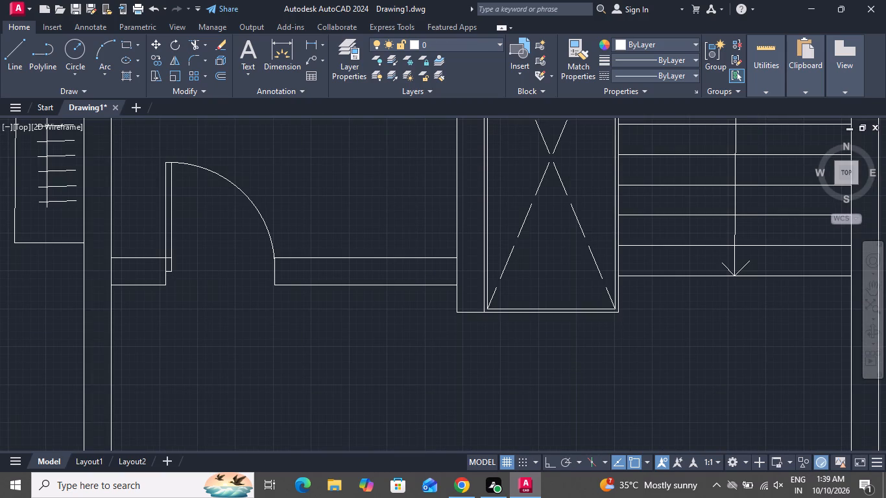
scroll(197, 279, "down", 2)
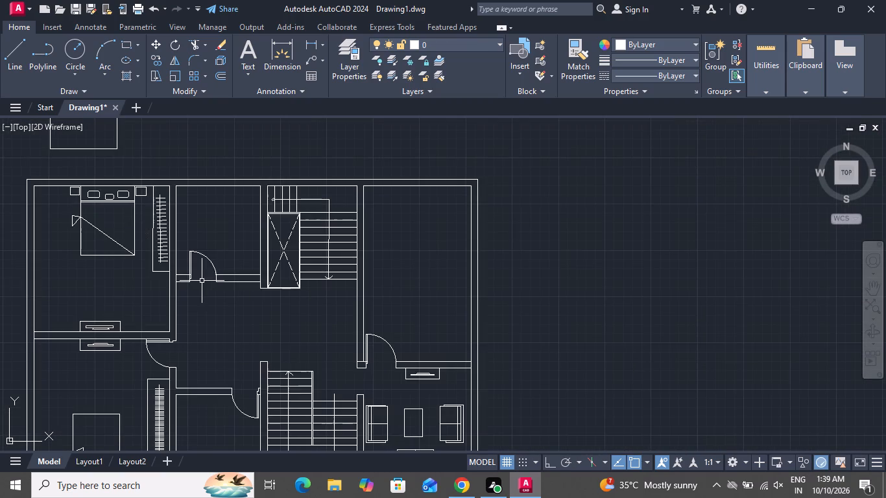
scroll(206, 281, "down", 3)
scroll(186, 319, "up", 4)
scroll(192, 316, "down", 1)
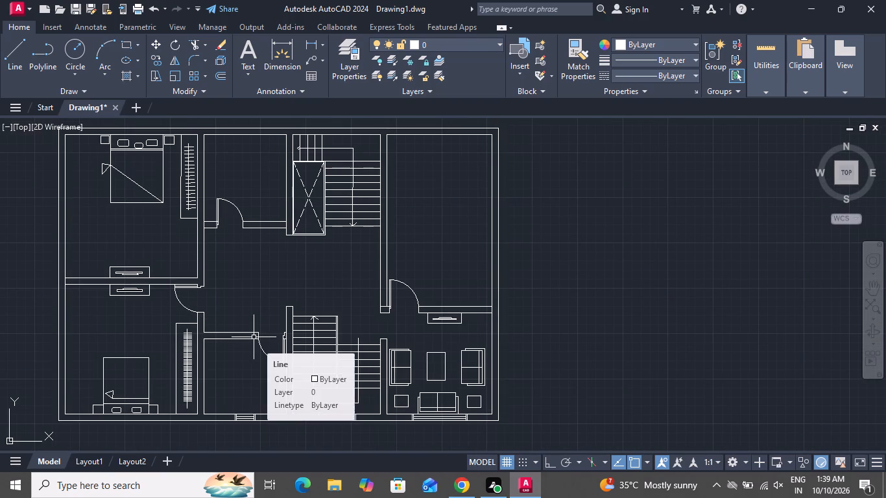
left_click(14, 50)
scroll(78, 168, "up", 1)
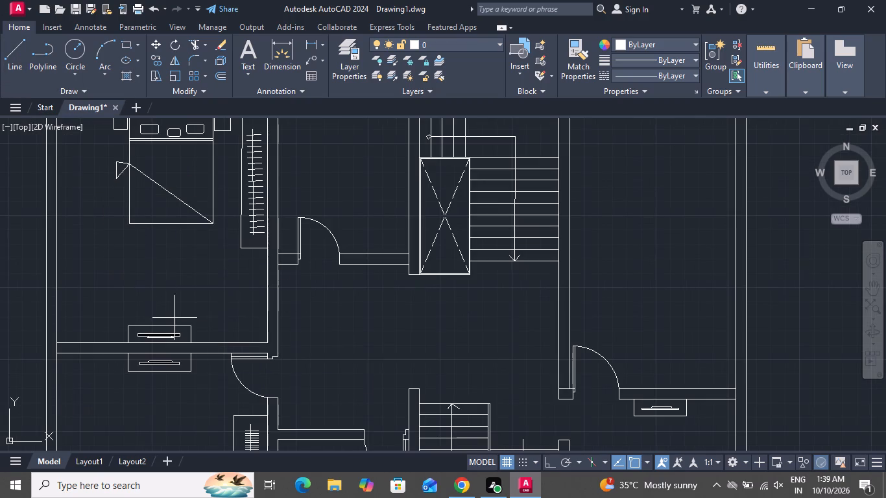
scroll(257, 357, "up", 3)
left_click(275, 307)
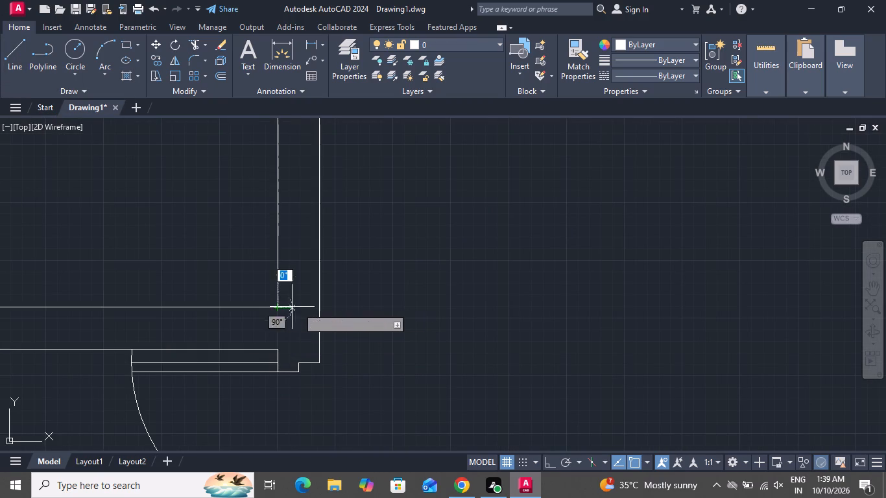
left_click(318, 305)
right_click(322, 301)
left_click(336, 319)
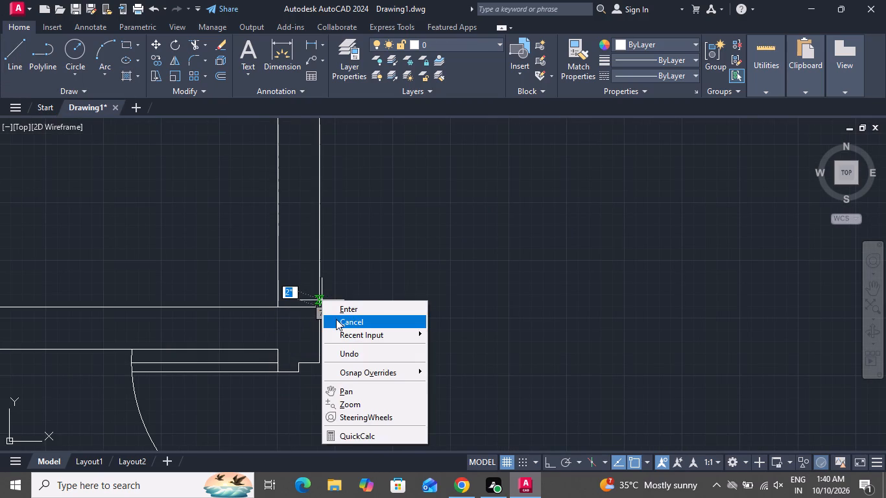
Offset the short horizontal line across the bedroom wall 3" upward.
key("o")
key("space")
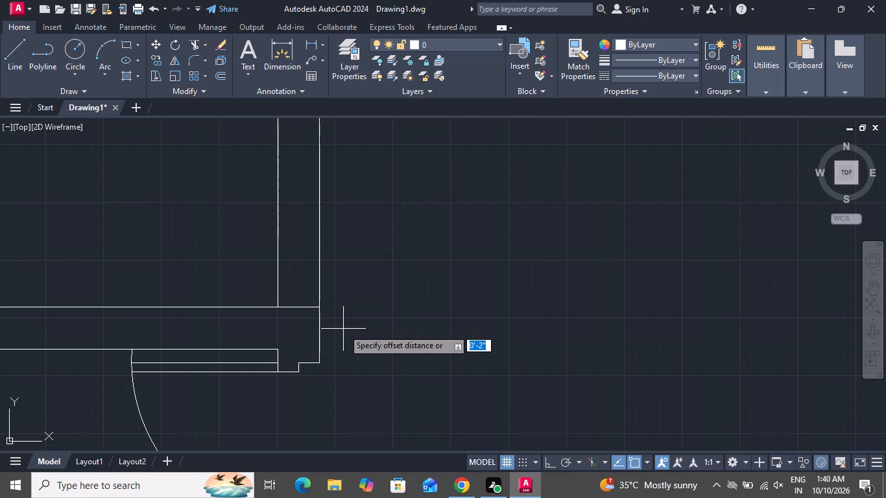
key("3")
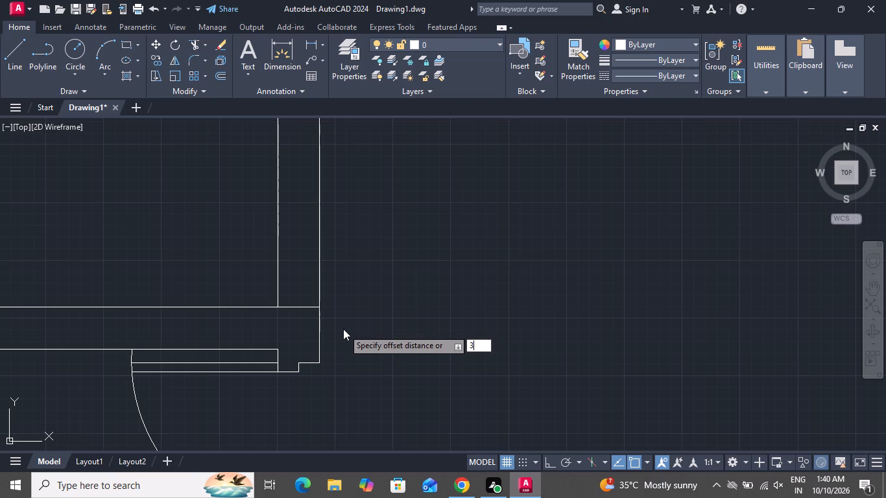
key("shift+quotedbl")
key("Return")
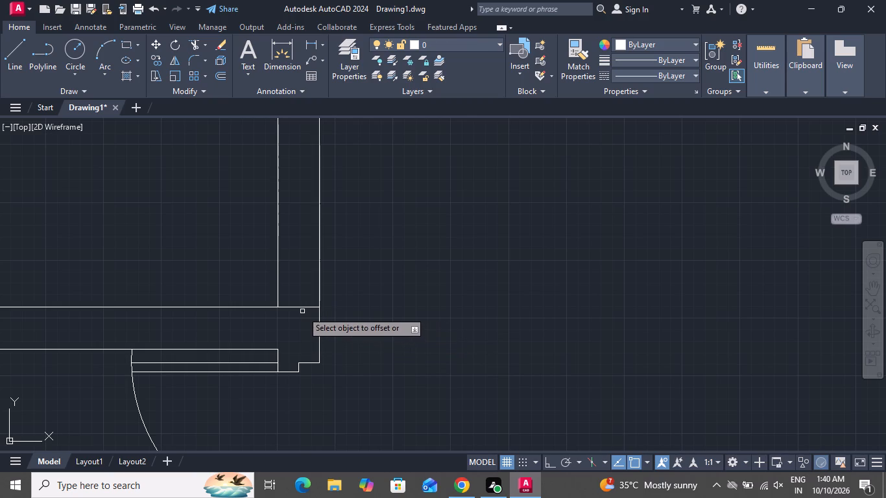
left_click(302, 307)
left_click(307, 288)
right_click(307, 274)
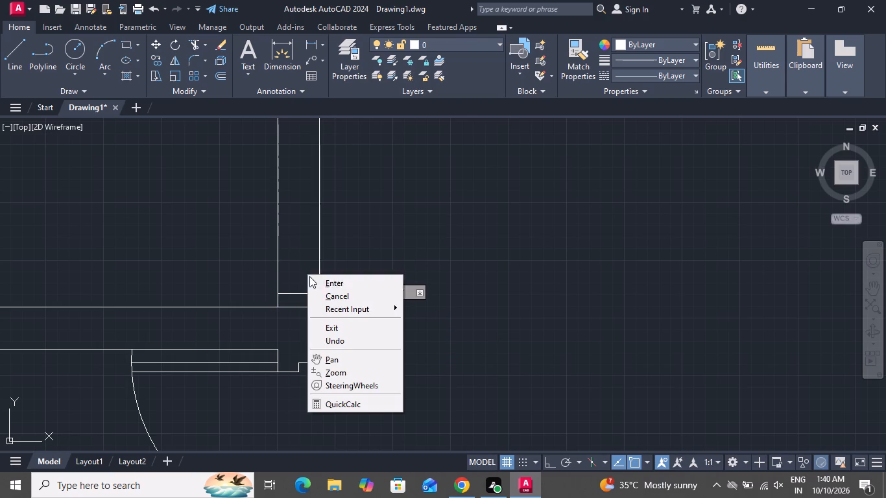
left_click(315, 294)
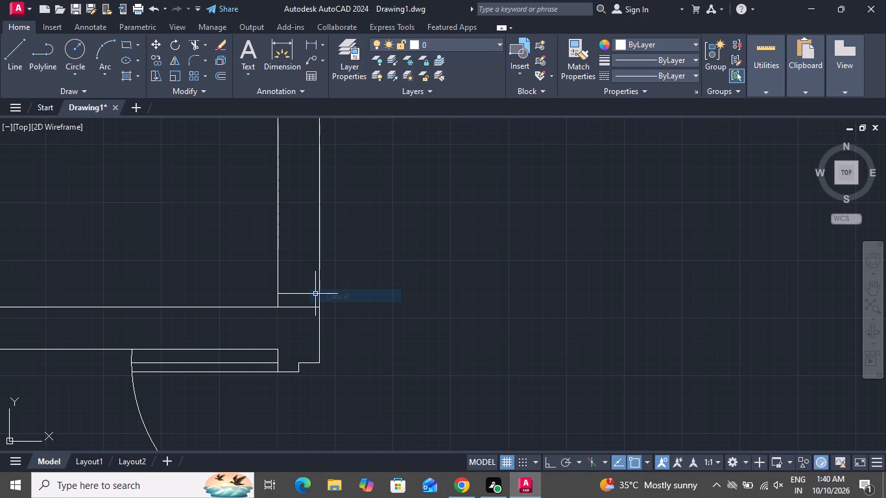
Offset the 3" inset horizontal line 3' upward within the bedroom wall to mark the door width.
type("o")
key("space")
key("3")
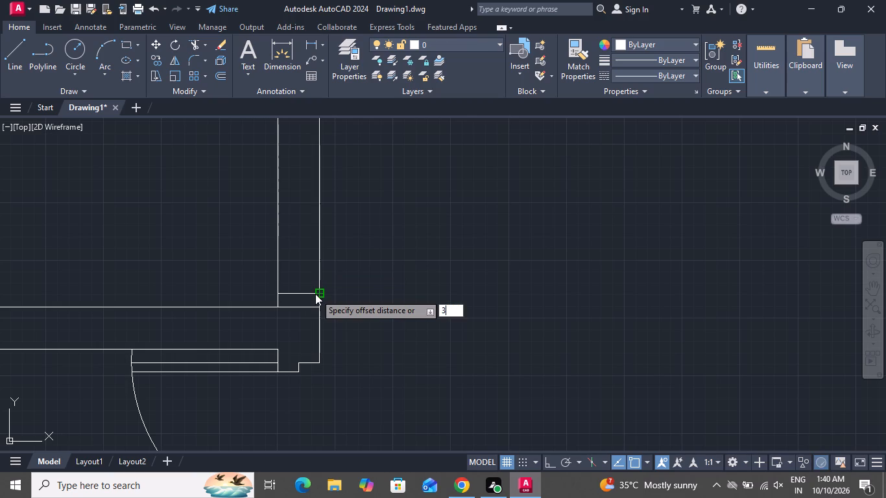
key("apostrophe")
key("Return")
left_click(315, 294)
left_click(298, 224)
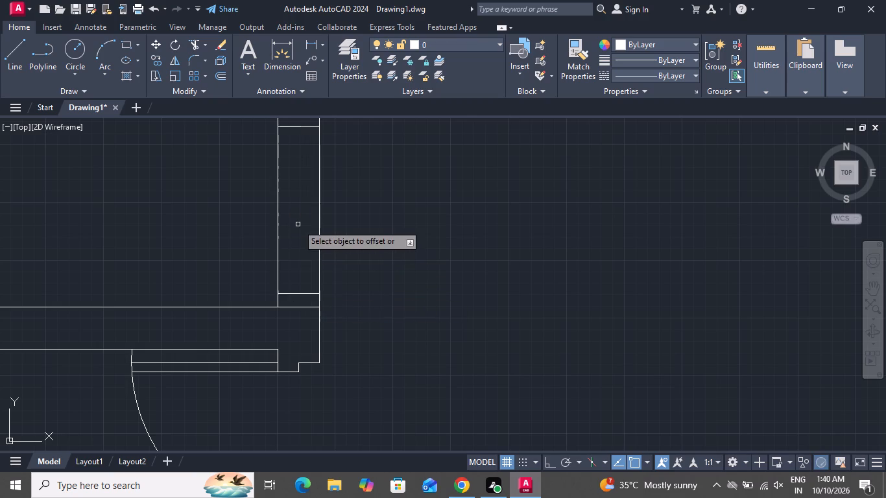
scroll(316, 256, "down", 2)
right_click(328, 232)
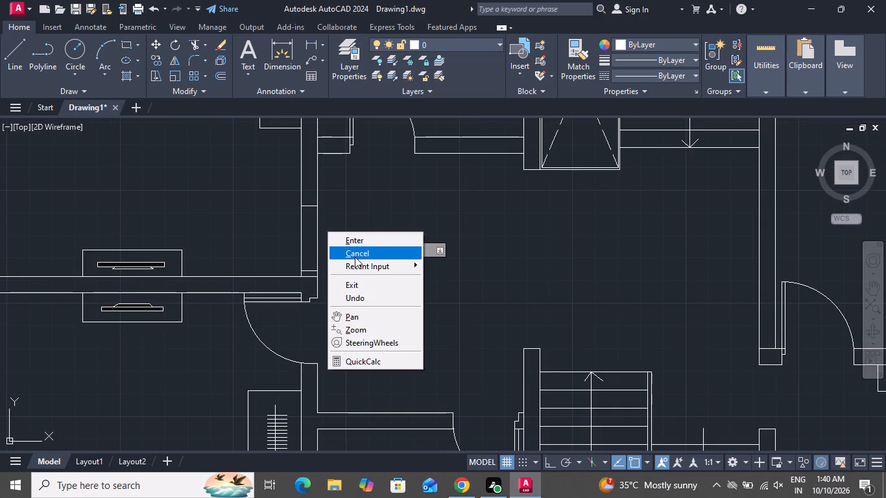
left_click(355, 257)
Draw a 3' horizontal door-leaf line into the upper-left bedroom from the midpoint of the lower line across the wall.
left_click(12, 48)
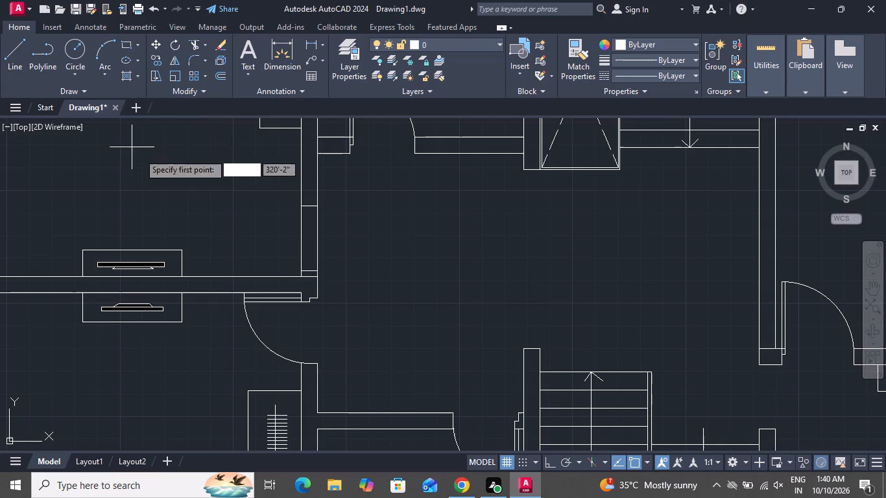
left_click(311, 269)
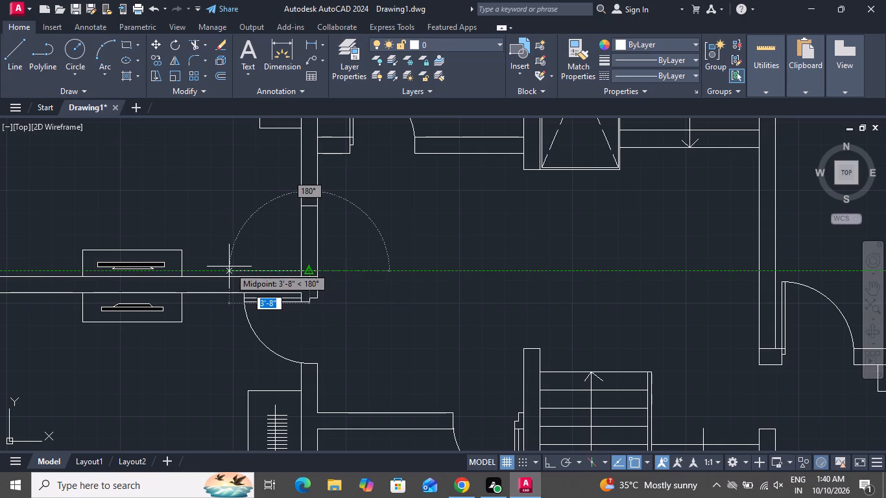
key("3")
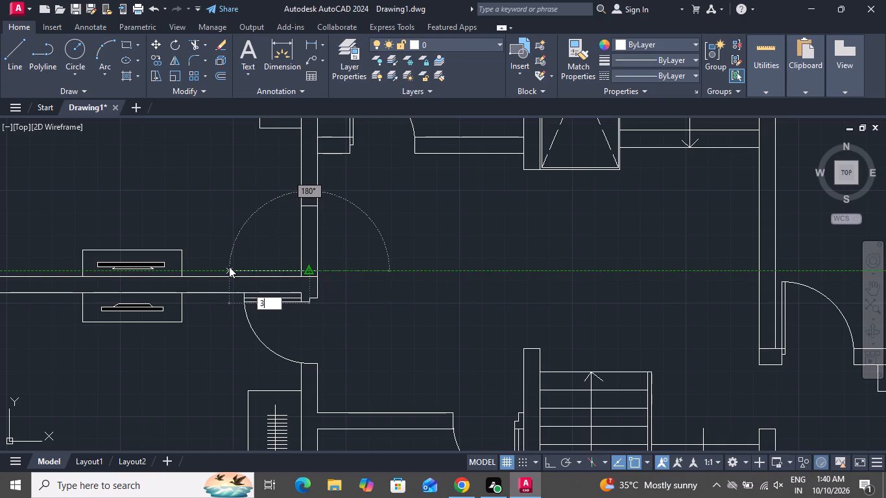
key("apostrophe")
key("Return")
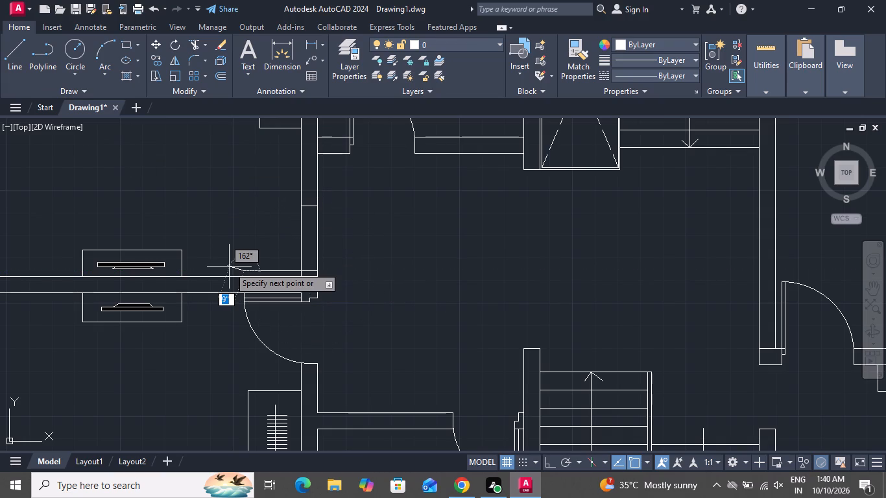
right_click(234, 219)
left_click(249, 235)
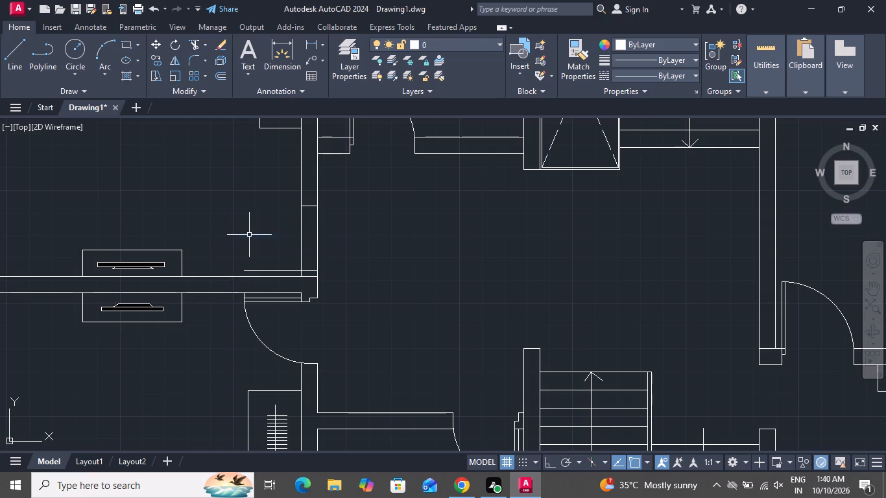
Offset the 3' door-leaf line 2" upward to give the leaf its thickness.
key("o")
key("space")
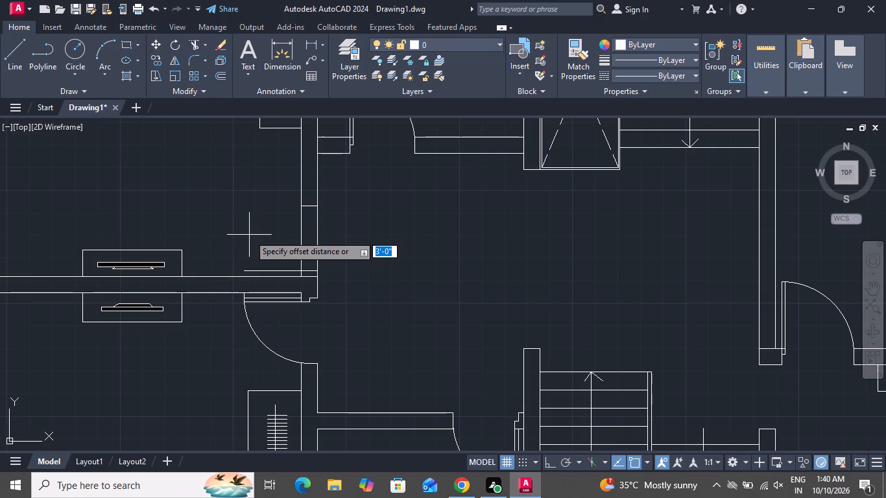
key("2")
key("shift+quotedbl")
key("Return")
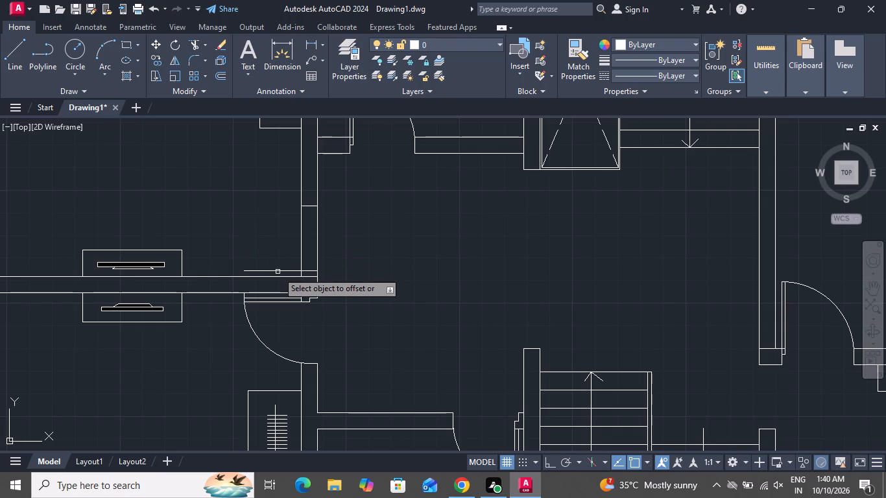
left_click(278, 272)
left_click(276, 245)
right_click(276, 244)
left_click(293, 259)
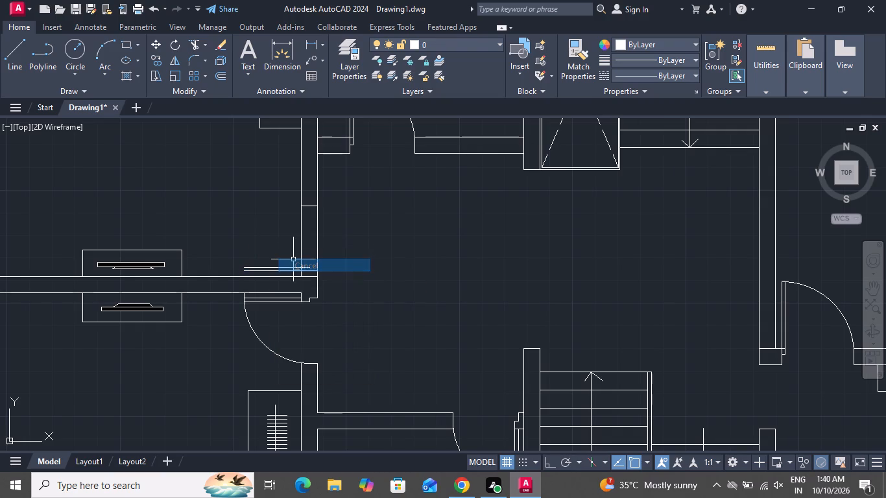
Draw the door-swing arc from the midpoint of the opening's upper jamb line through both corners of the leaf's free end.
type("a")
key("space")
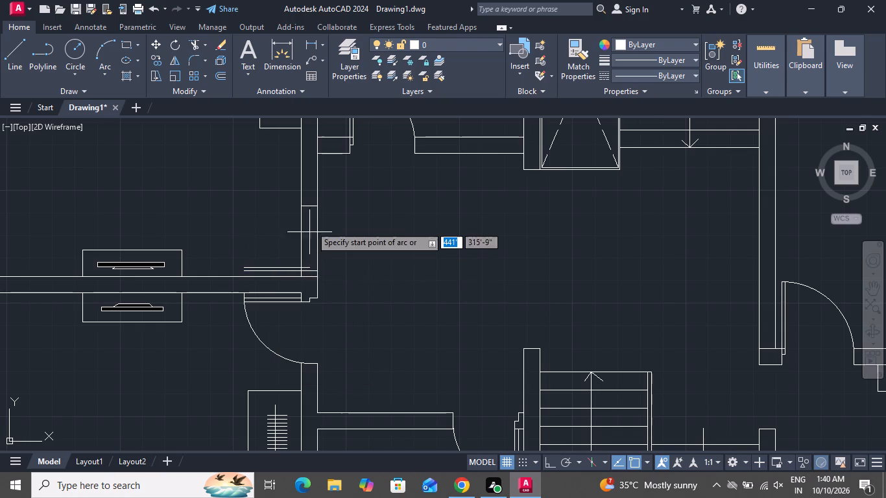
scroll(311, 199, "up", 1)
left_click(306, 212)
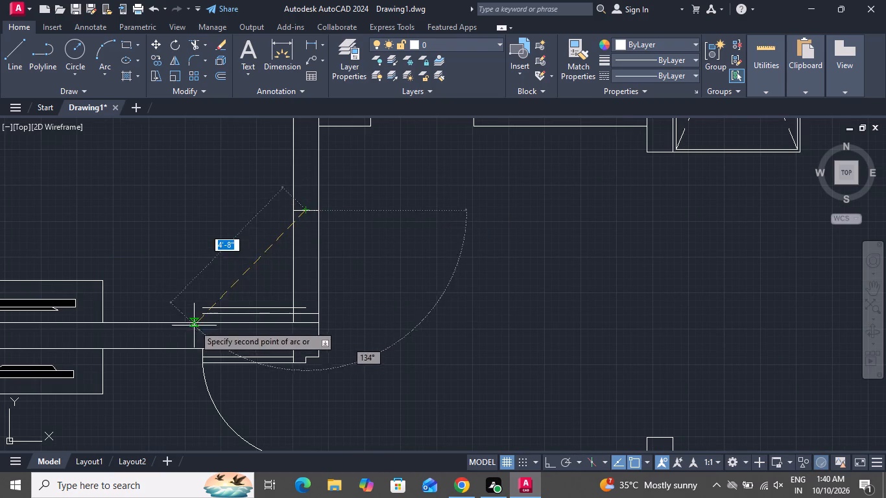
left_click(202, 305)
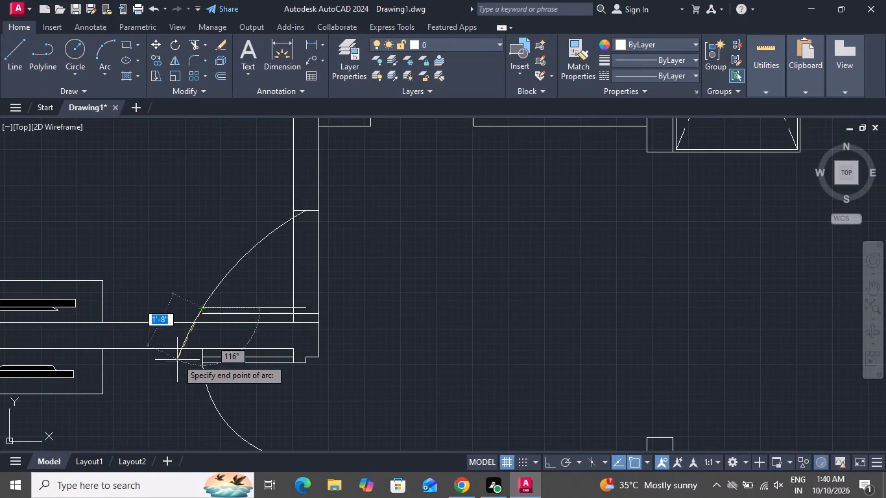
scroll(206, 333, "up", 4)
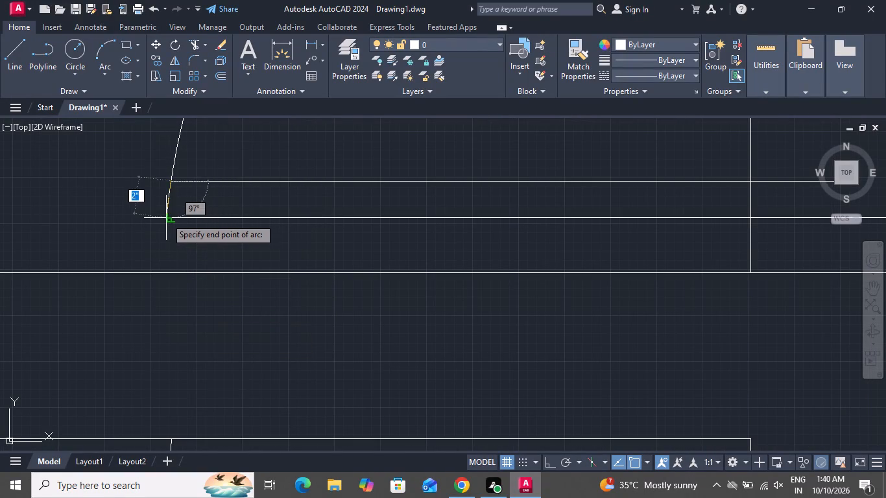
left_click(171, 220)
scroll(222, 290, "down", 2)
scroll(226, 307, "up", 1)
scroll(227, 315, "down", 1)
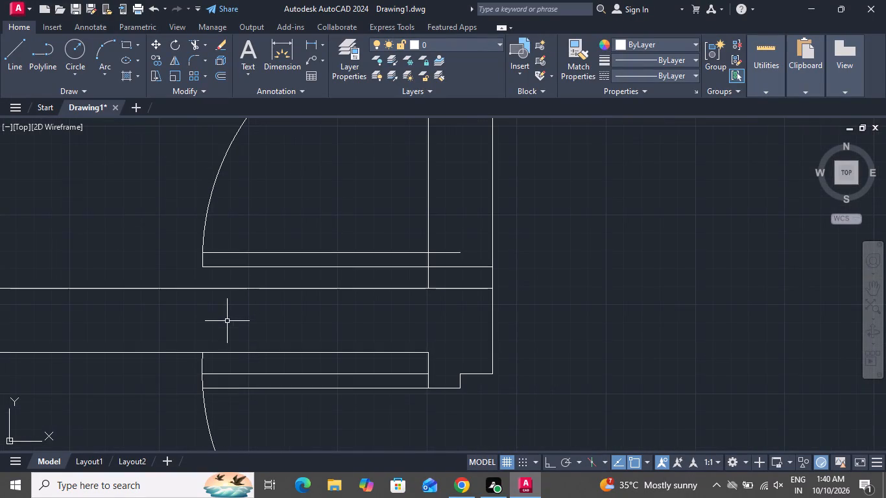
Trim both wall lines within the upper-left bedroom's door opening and the leftover line segment across the wall junction below it.
left_click(193, 42)
scroll(368, 242, "down", 2)
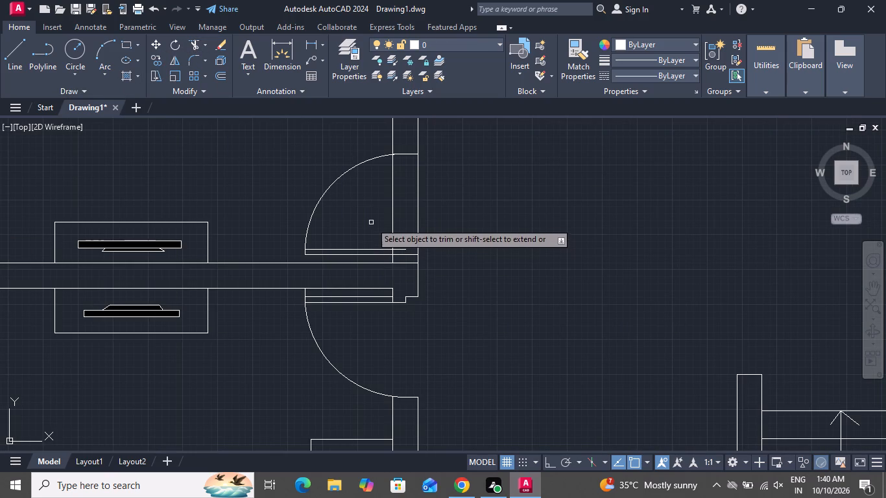
left_click(373, 213)
left_click(448, 196)
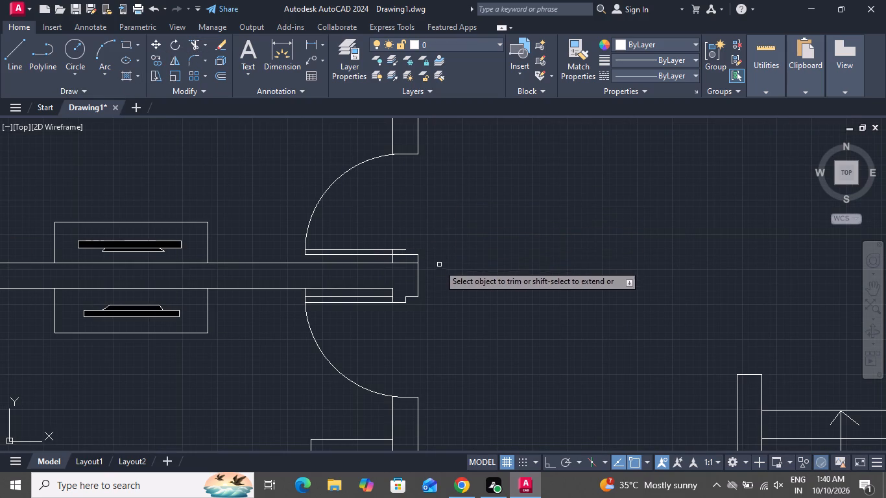
left_click(403, 264)
right_click(425, 217)
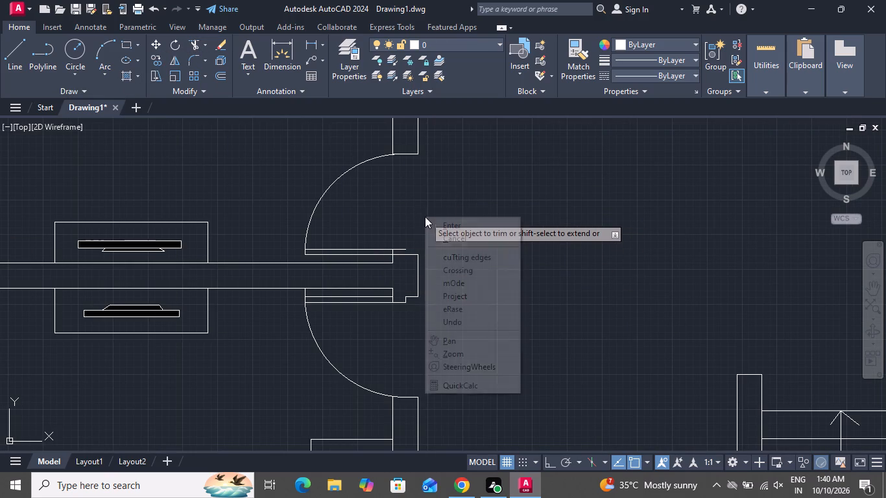
left_click(442, 237)
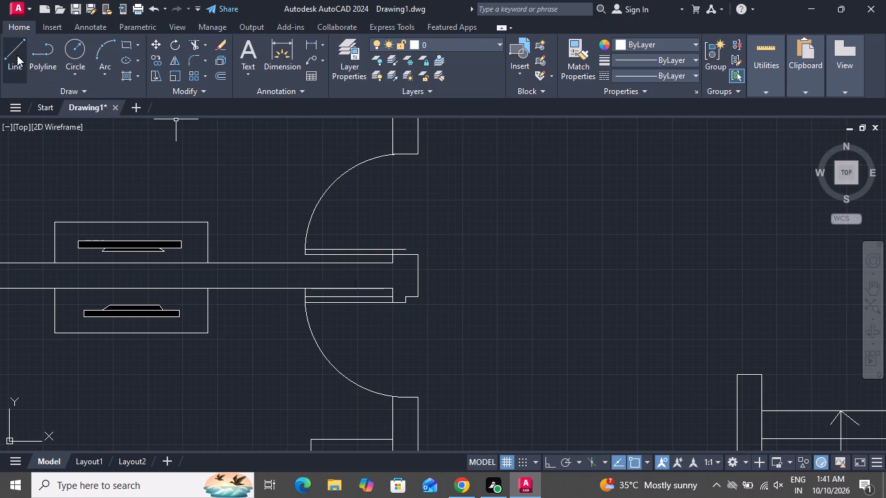
Close the hinge end of the door leaf with a short vertical line between its two horizontal lines.
left_click(16, 54)
scroll(387, 248, "up", 2)
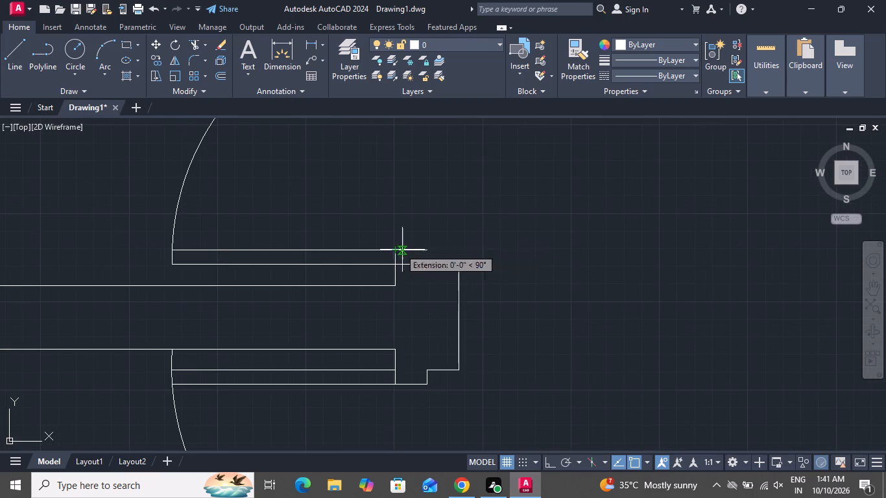
left_click(425, 248)
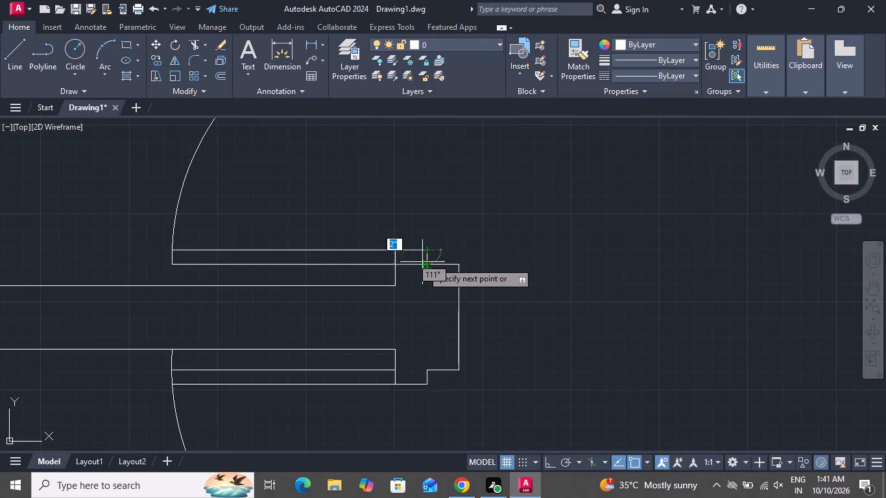
left_click(425, 263)
right_click(428, 263)
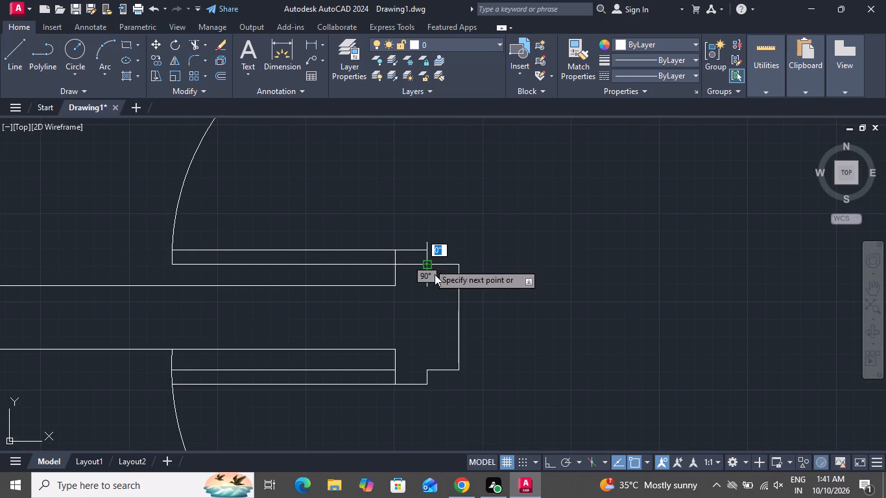
left_click(450, 284)
Examine the overall floor plan and its rooms.
scroll(448, 313, "down", 3)
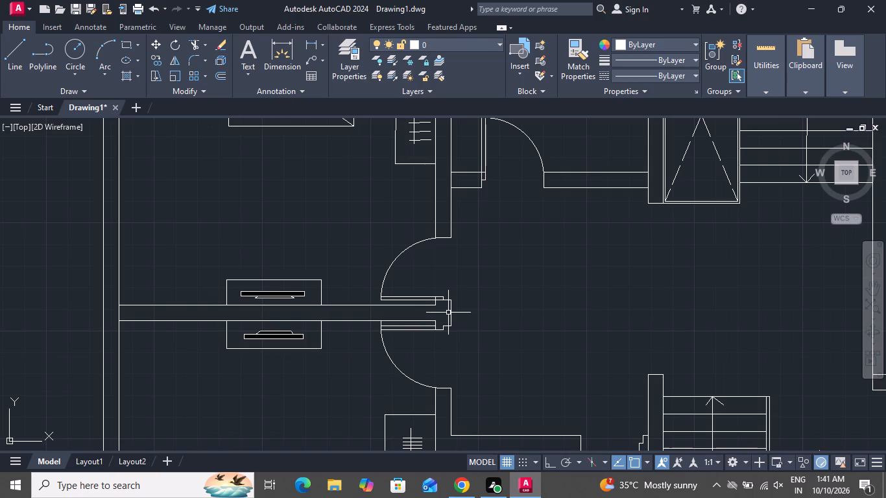
scroll(448, 313, "down", 2)
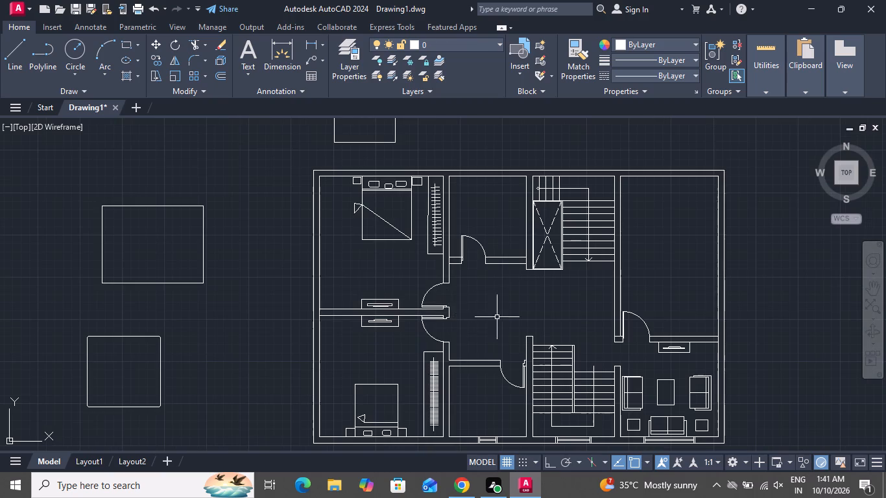
scroll(509, 317, "down", 1)
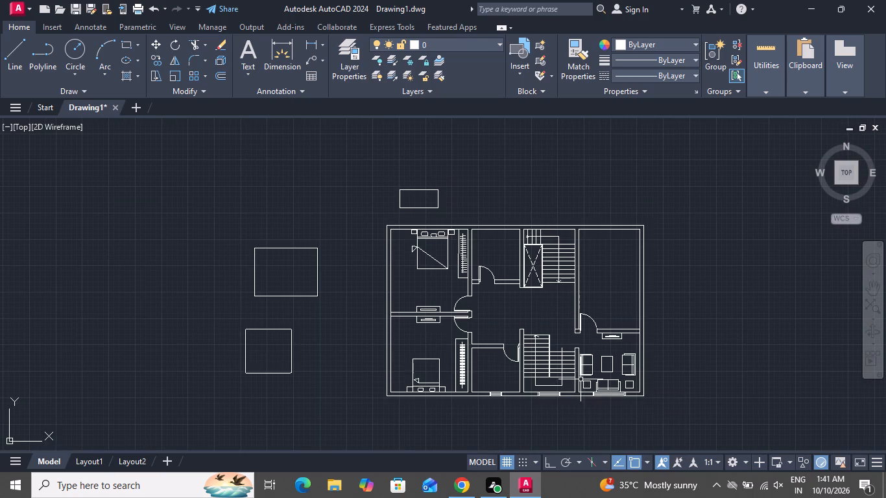
scroll(580, 379, "down", 4)
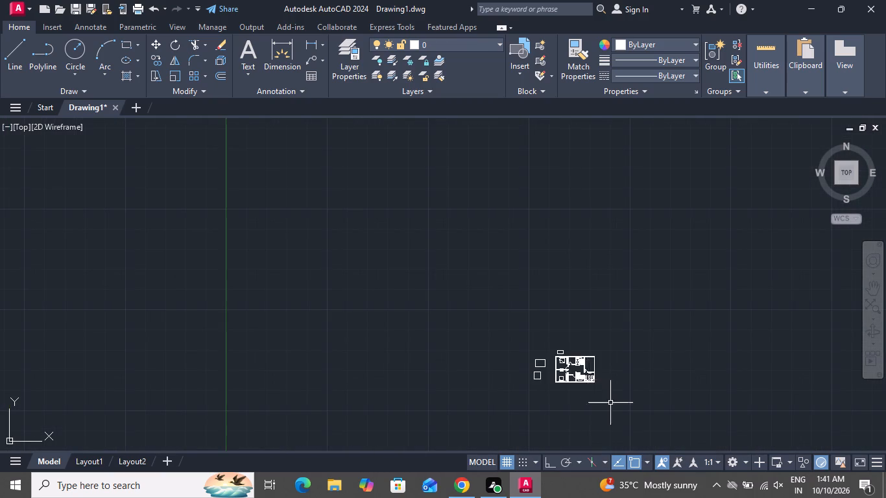
scroll(592, 379, "up", 3)
scroll(567, 357, "down", 1)
scroll(585, 401, "up", 3)
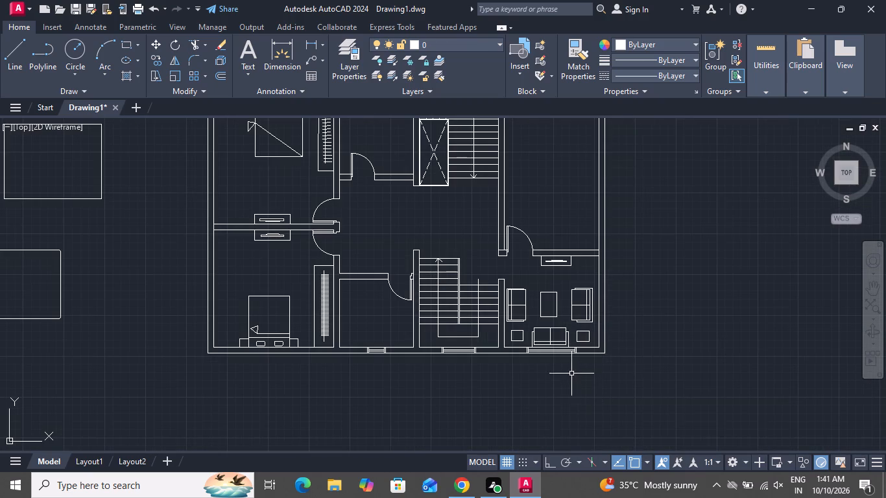
scroll(522, 324, "up", 1)
Draw a rectangle about 2'-9" tall against the right wall of the small upper room beside the lift shaft.
left_click(130, 42)
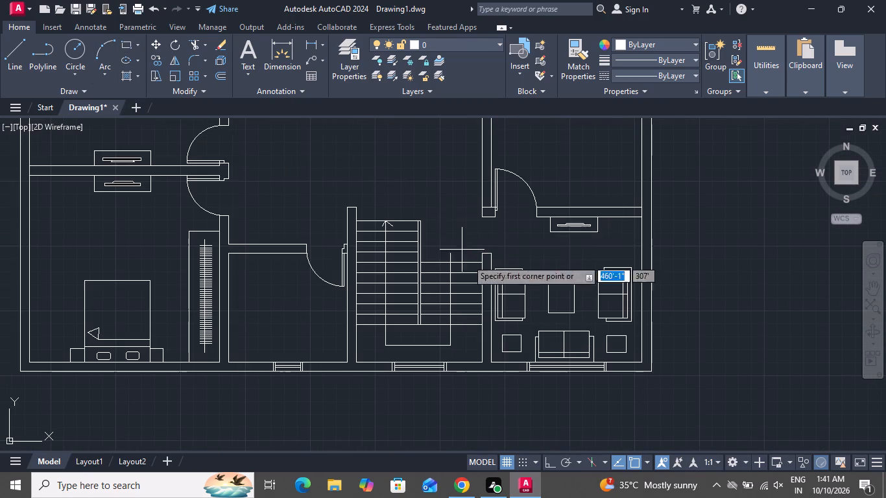
scroll(490, 313, "down", 2)
scroll(428, 215, "up", 3)
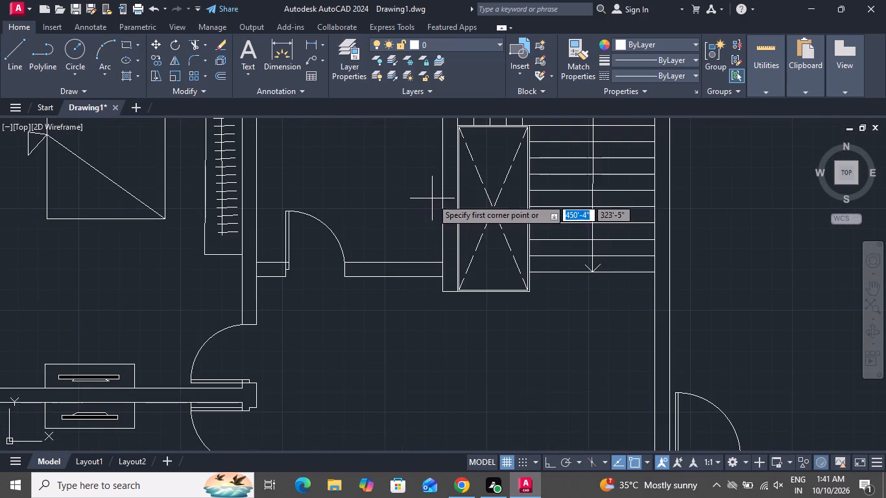
left_click(438, 176)
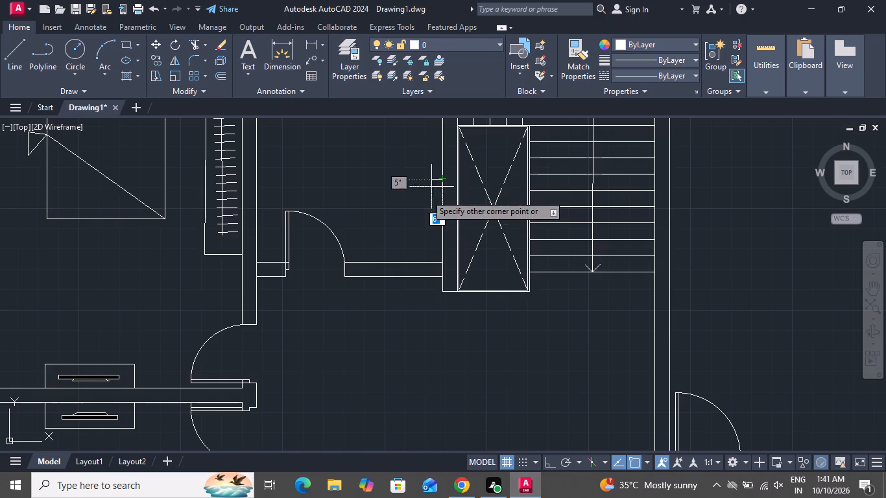
left_click(392, 235)
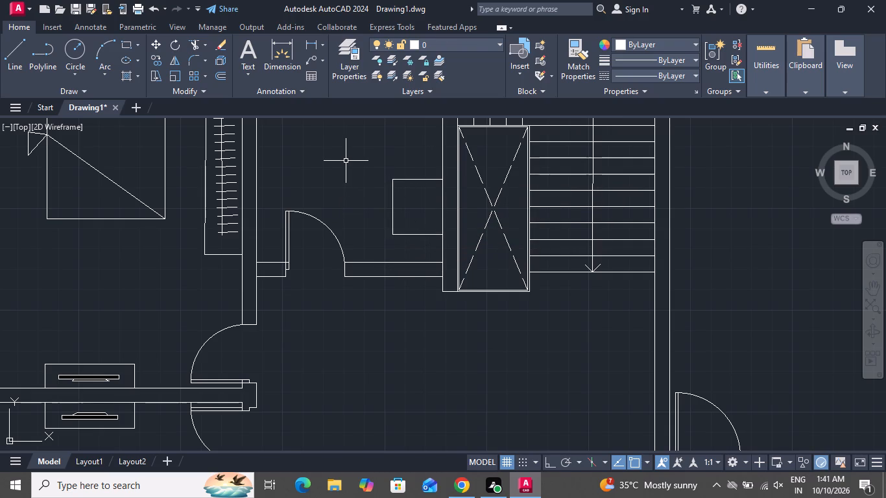
Draw a rounded basin rectangle about 1'-7" by 1'-9" with a 2" fillet radius inside the counter beside the lift shaft.
type("rec")
key("space")
key("f")
key("space")
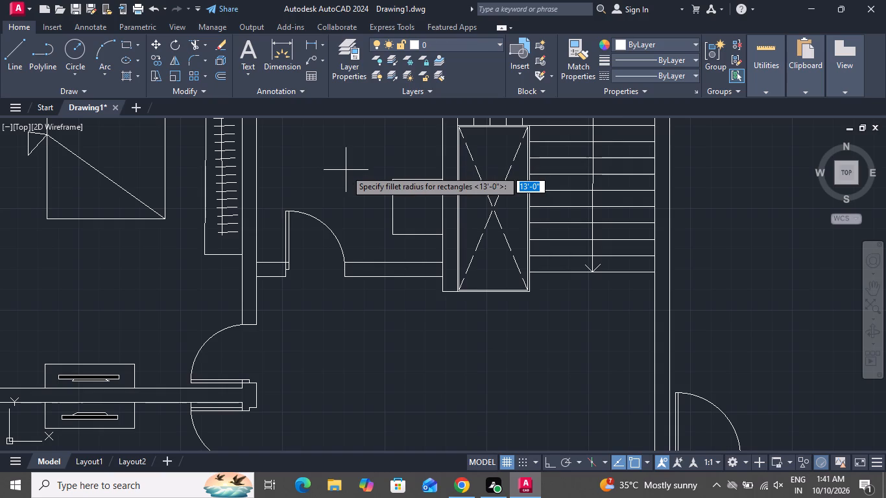
key("r")
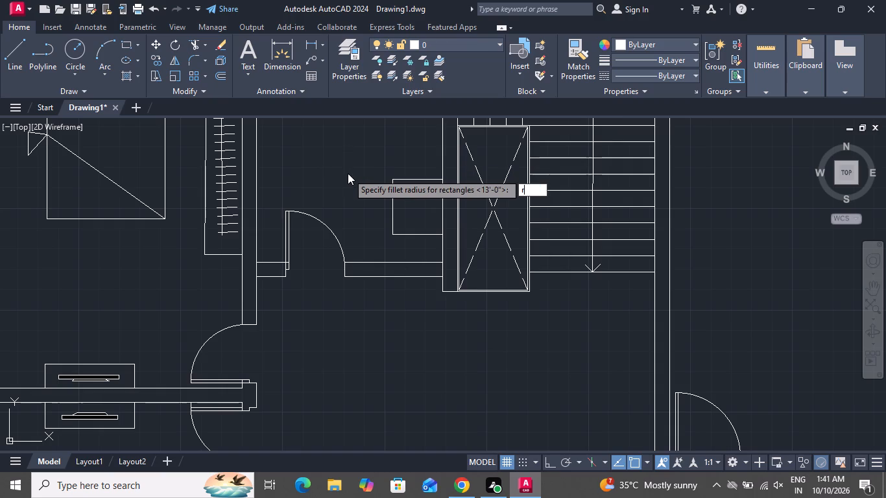
key("BackSpace")
key("2")
key("space")
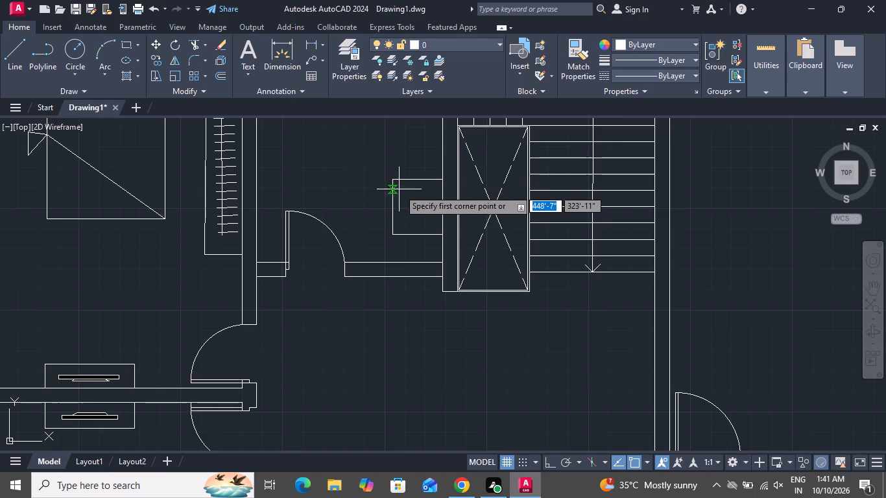
left_click(403, 191)
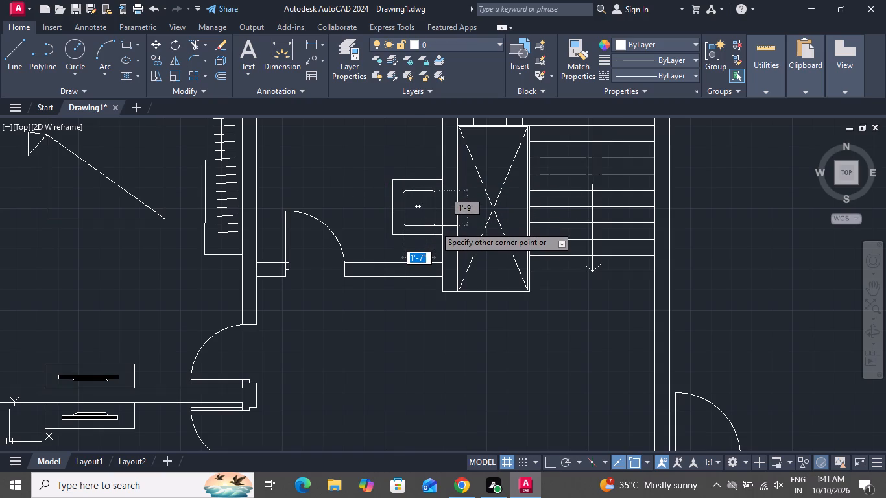
left_click(435, 226)
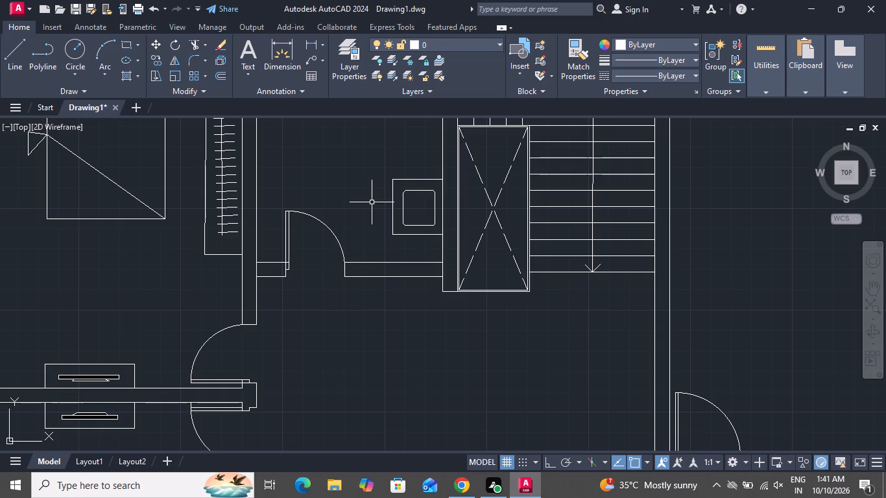
Draw the tap spout as a narrow three-sided line outline from the wall across the basin's wall-side edge, ending inside the basin.
left_click(14, 43)
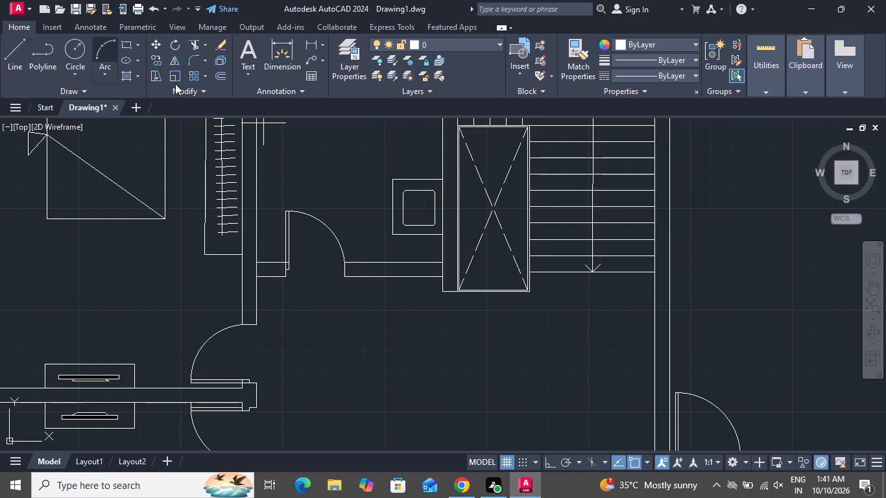
scroll(424, 208, "up", 3)
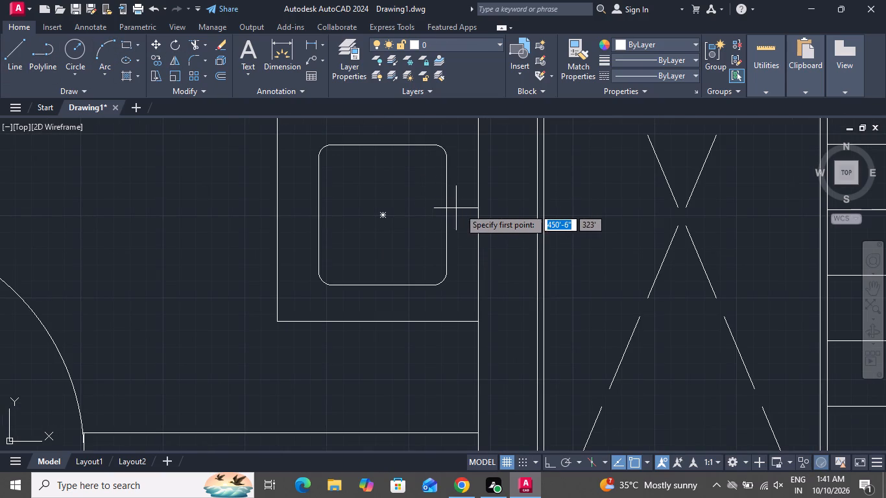
left_click(479, 207)
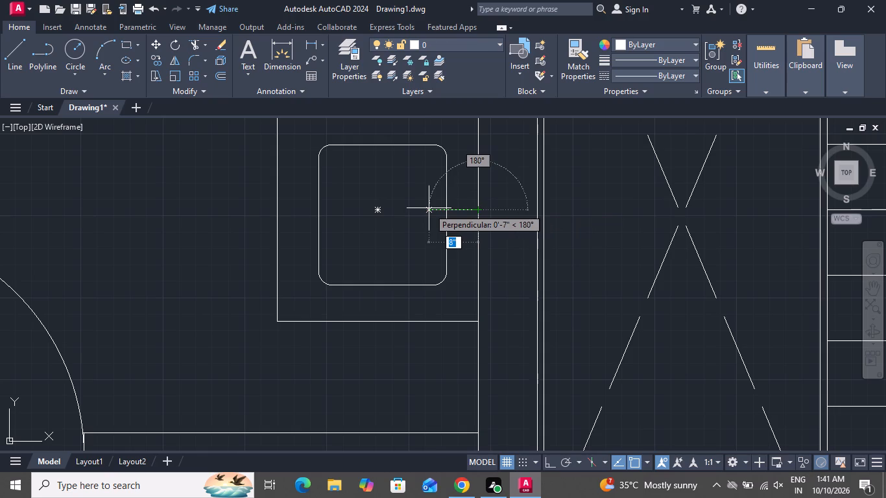
left_click(420, 207)
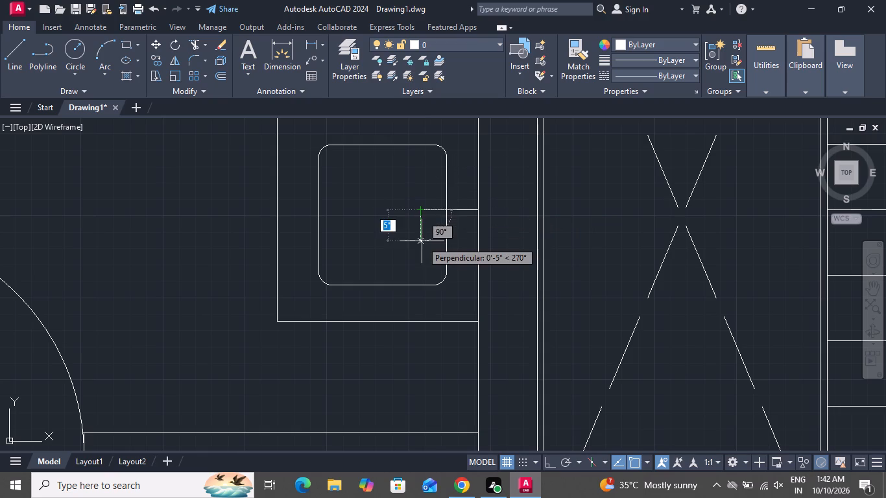
left_click(421, 220)
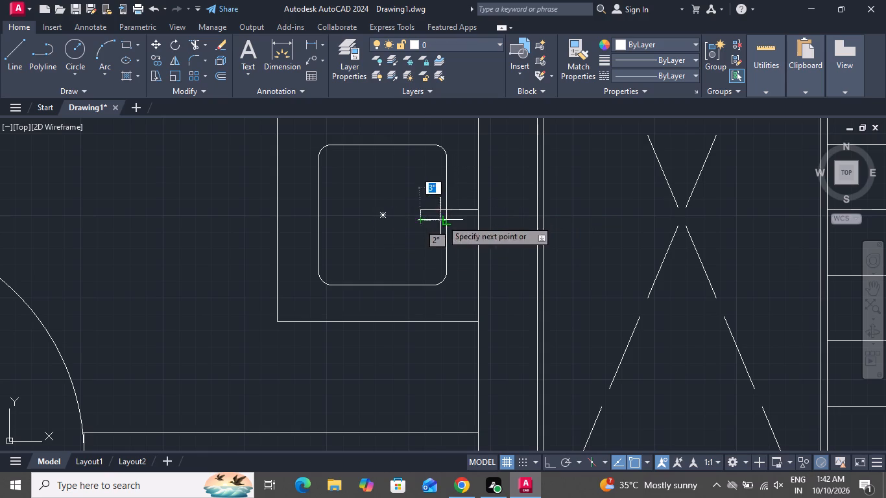
left_click(478, 221)
right_click(479, 221)
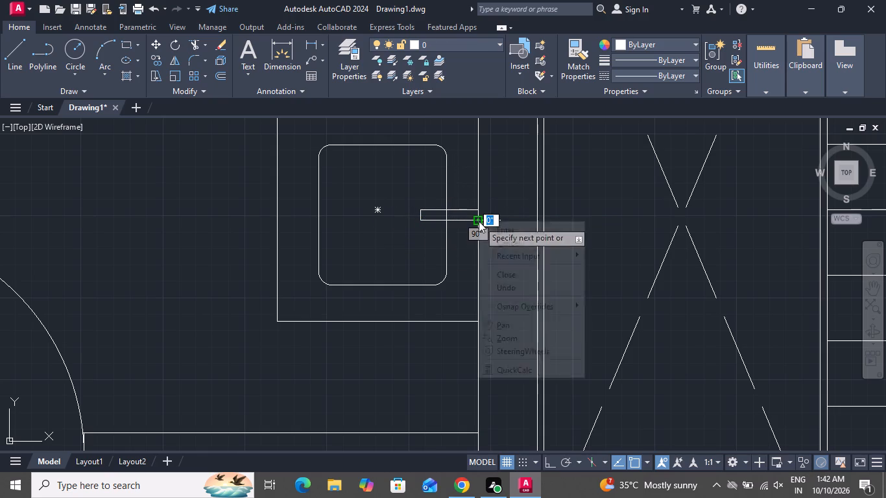
left_click(508, 244)
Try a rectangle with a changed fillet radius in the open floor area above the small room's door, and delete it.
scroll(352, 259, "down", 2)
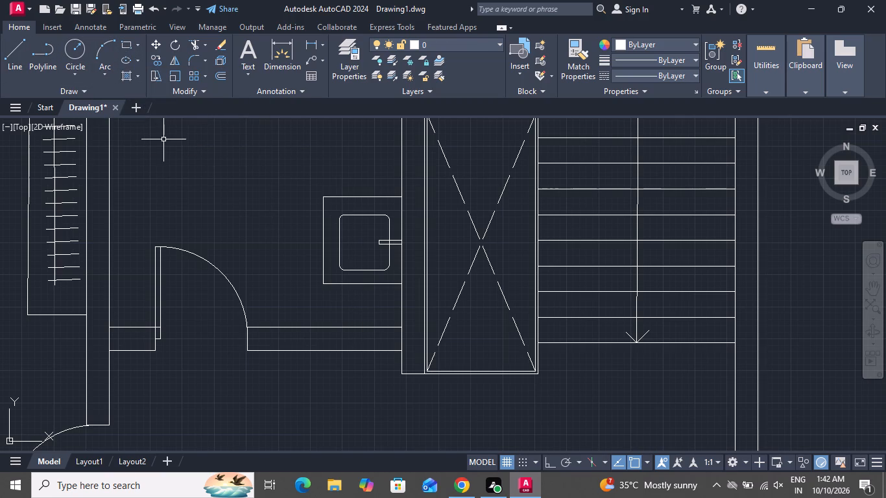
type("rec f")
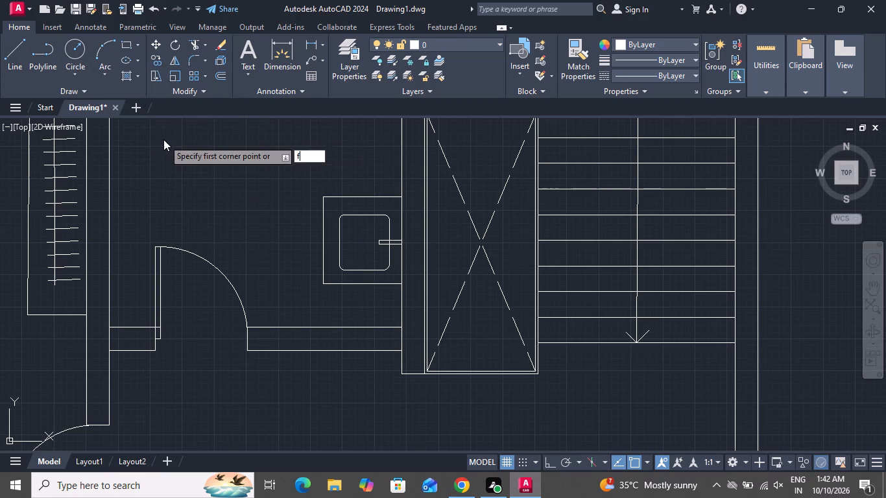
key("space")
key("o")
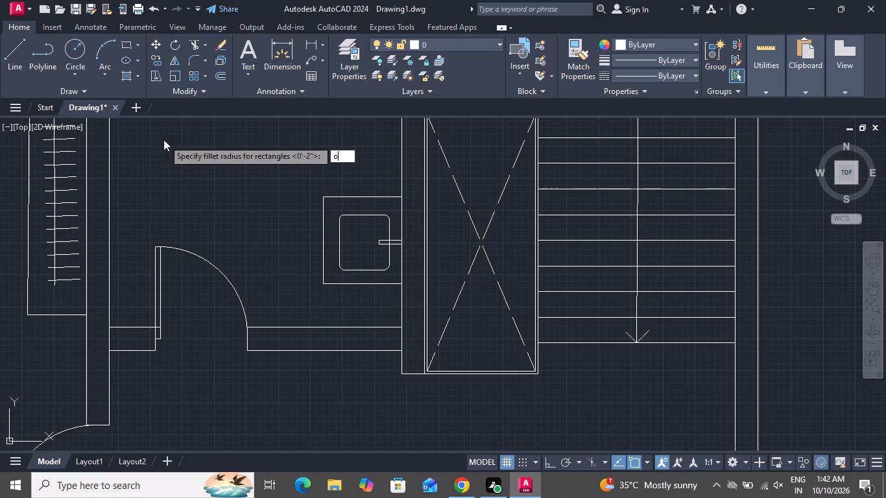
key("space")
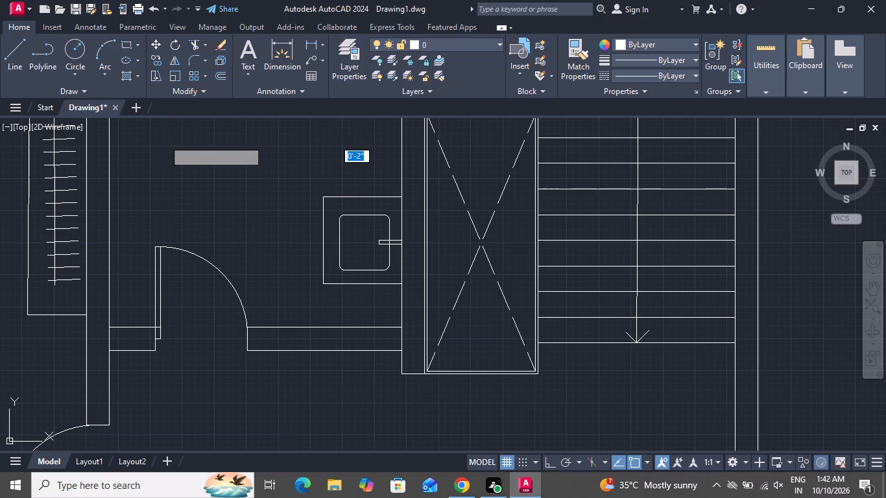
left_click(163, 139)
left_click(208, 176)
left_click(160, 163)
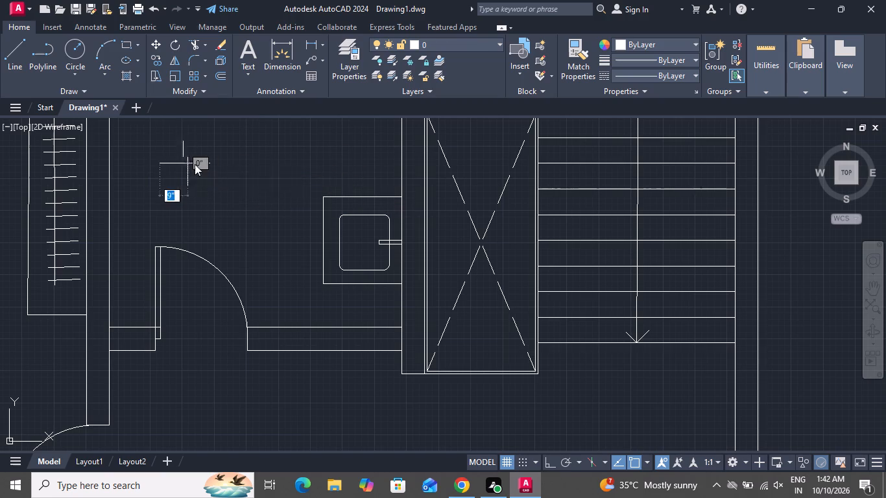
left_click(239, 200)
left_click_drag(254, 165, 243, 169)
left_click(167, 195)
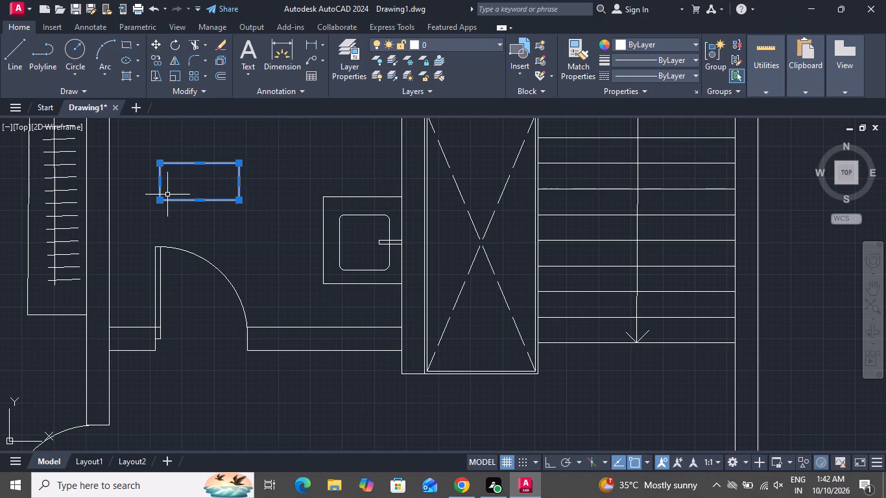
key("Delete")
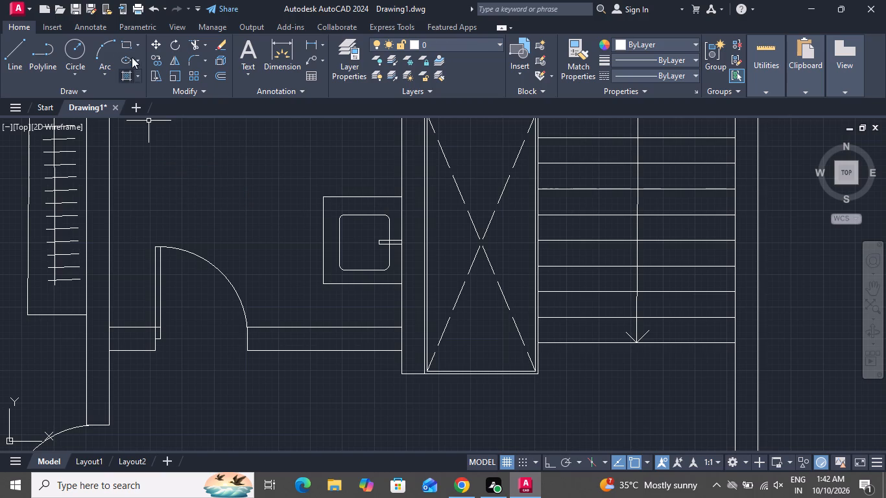
Draw a sharp-cornered rectangle about 2" by 3" around the spout's free end inside the basin.
left_click(128, 43)
scroll(387, 246, "up", 2)
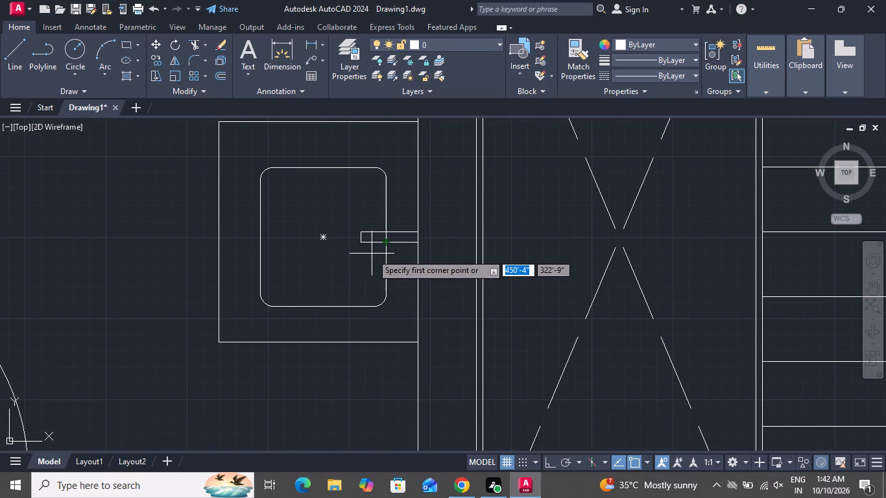
scroll(366, 237, "up", 1)
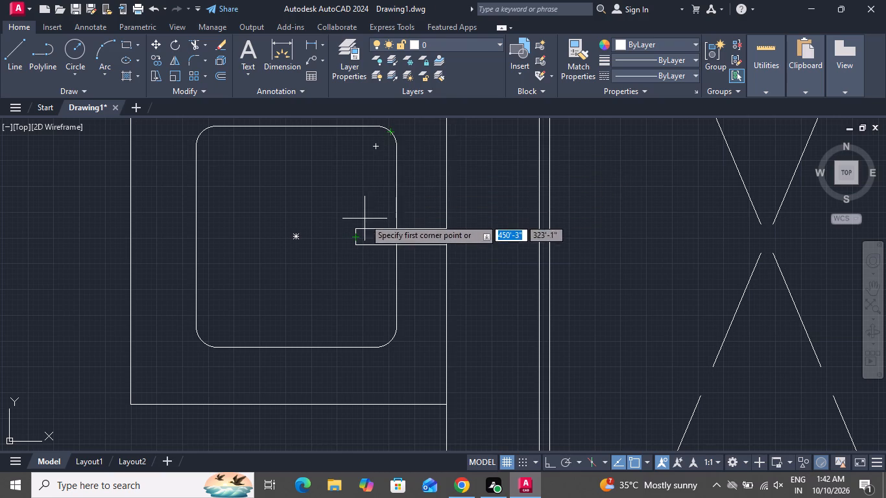
scroll(353, 219, "up", 2)
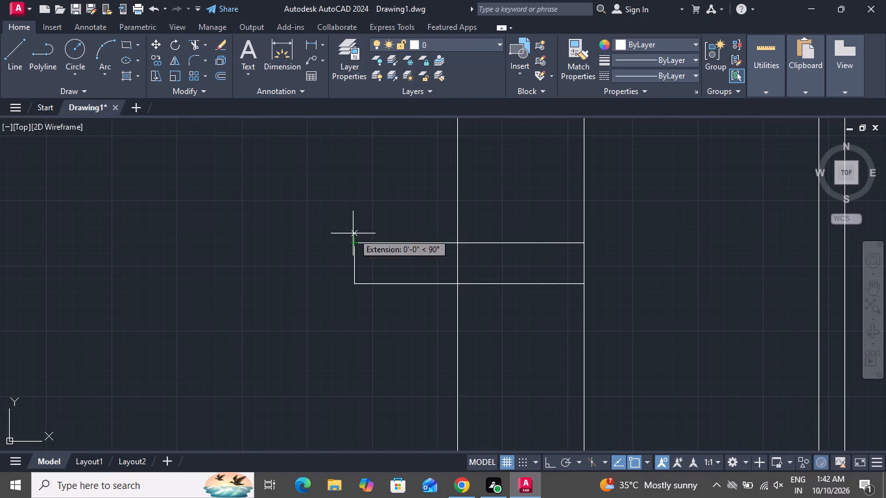
left_click(328, 229)
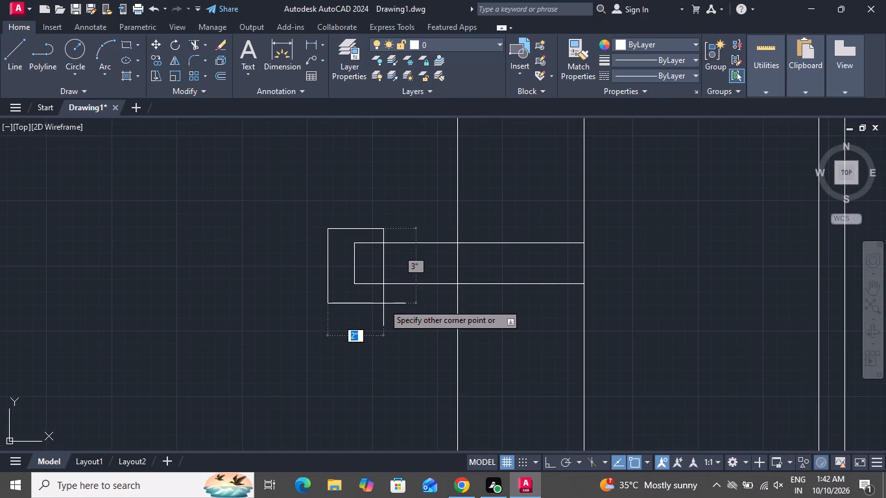
left_click(390, 299)
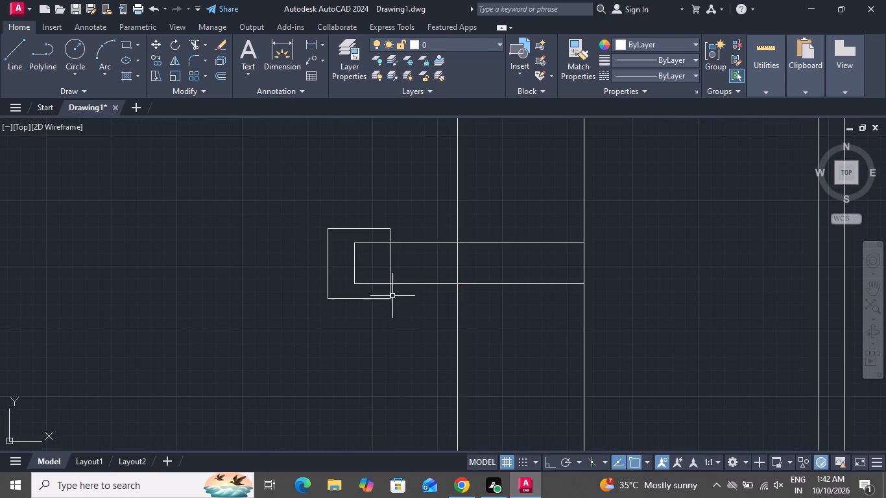
scroll(427, 281, "down", 2)
right_click(529, 256)
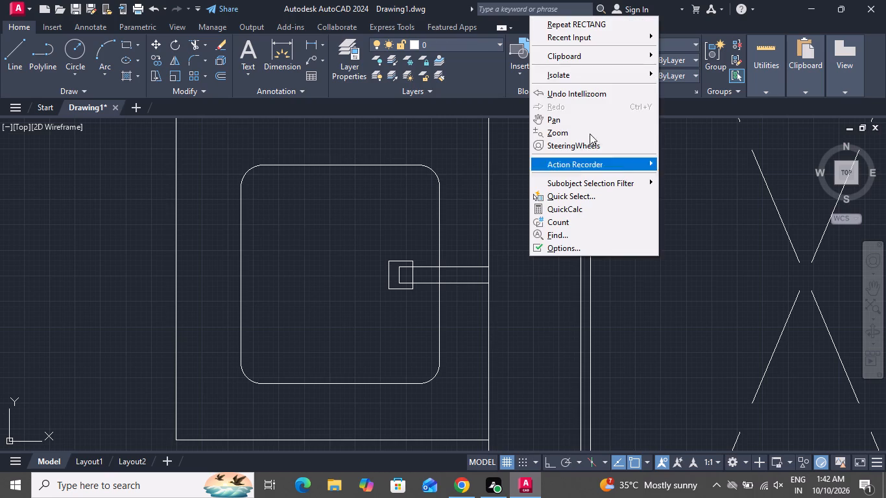
left_click(632, 313)
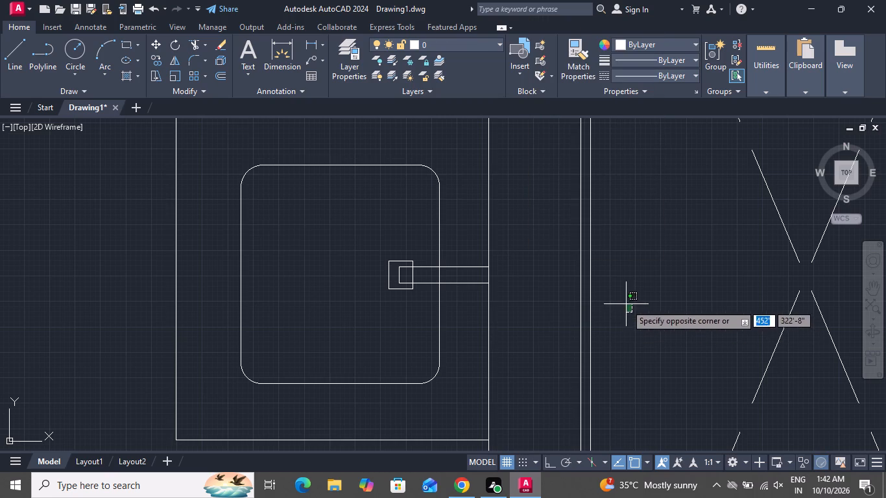
left_click(626, 304)
Draw a small drain circle at the geometric centre of the rounded basin.
scroll(588, 303, "down", 3)
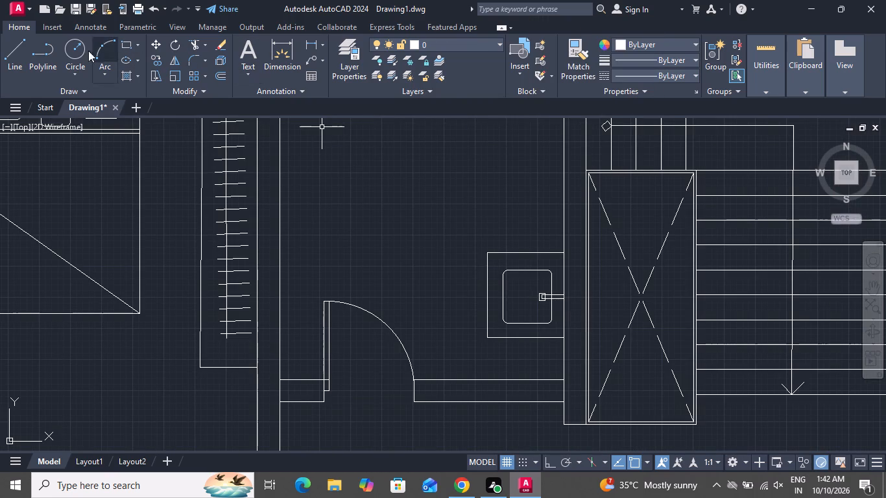
left_click(75, 49)
scroll(521, 302, "up", 3)
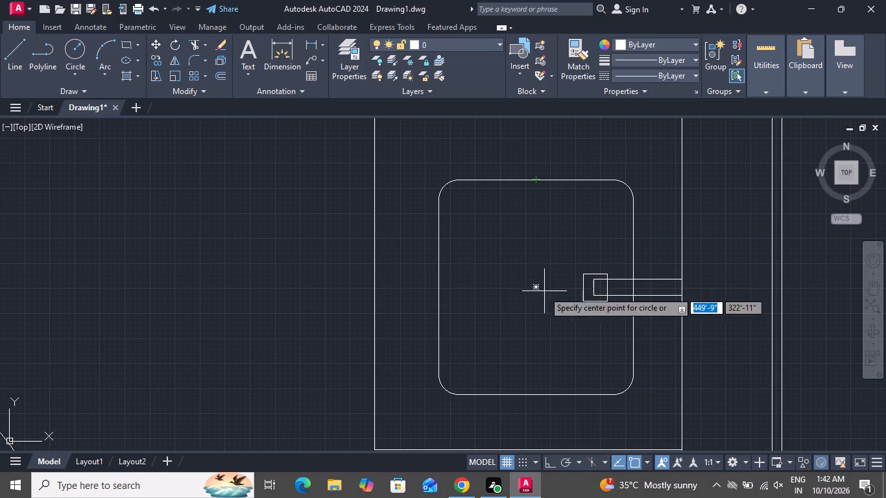
left_click(534, 291)
left_click(534, 292)
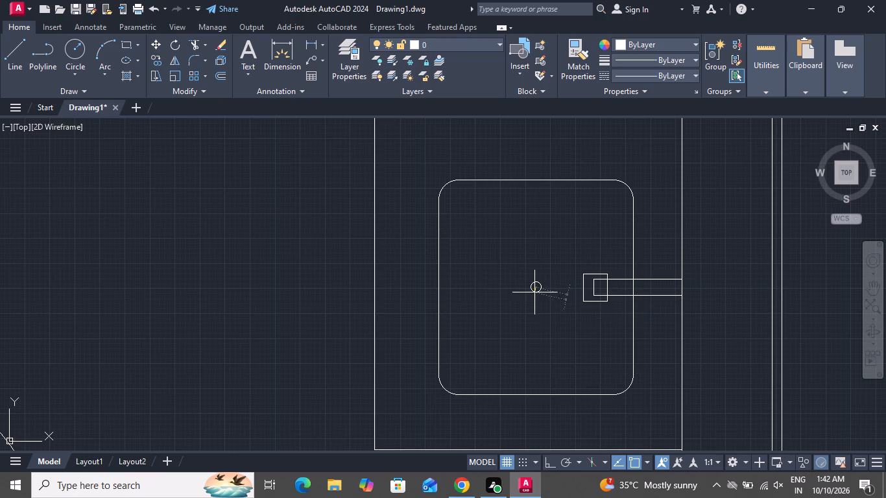
Draw a rectangle about 1'-10" by 10" against the small room's outer wall, opposite the door.
scroll(453, 283, "down", 2)
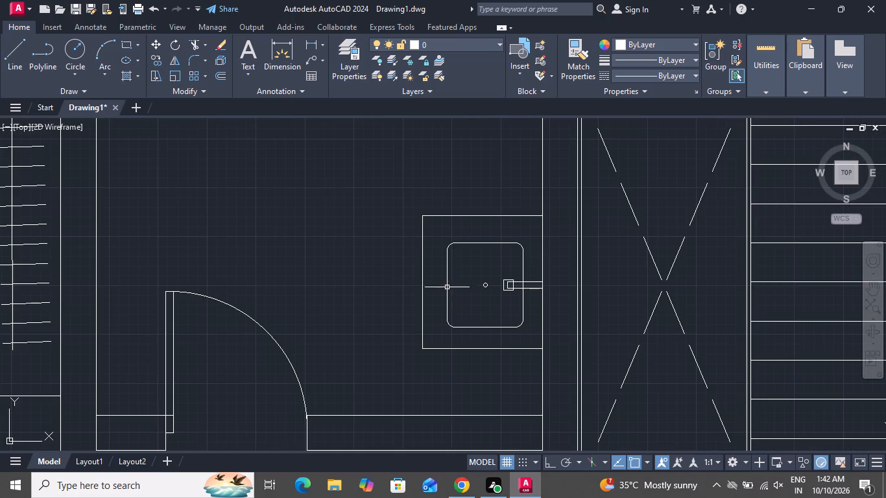
scroll(455, 293, "down", 2)
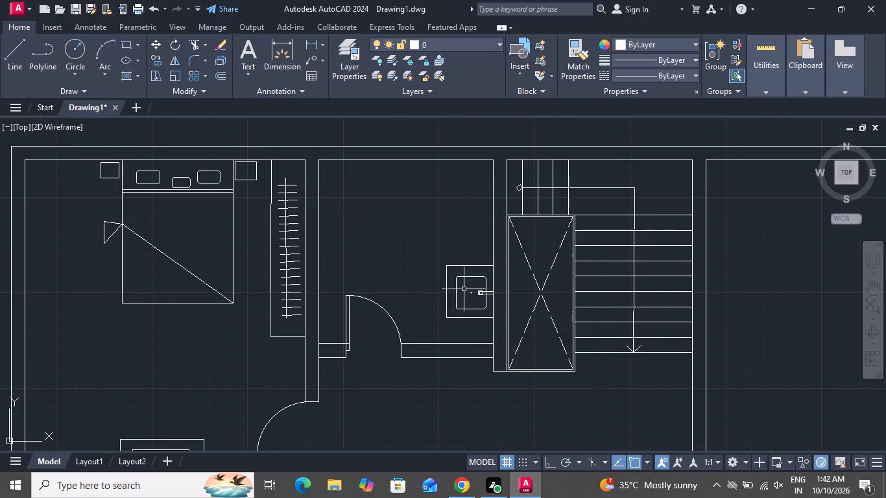
scroll(464, 290, "down", 1)
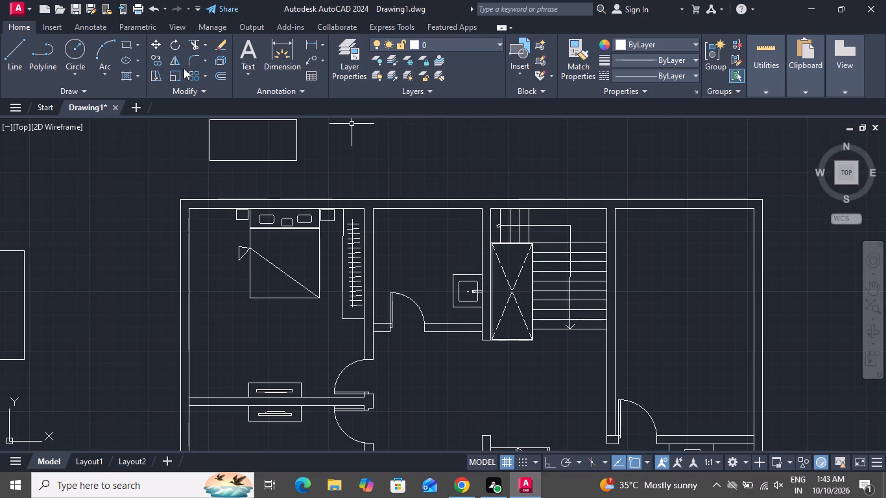
left_click(121, 46)
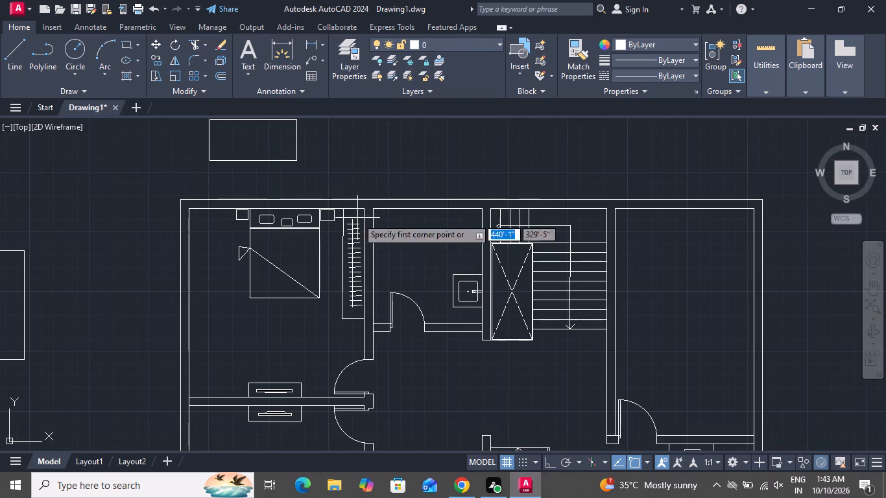
scroll(376, 231, "up", 1)
scroll(446, 213, "up", 4)
scroll(446, 214, "down", 1)
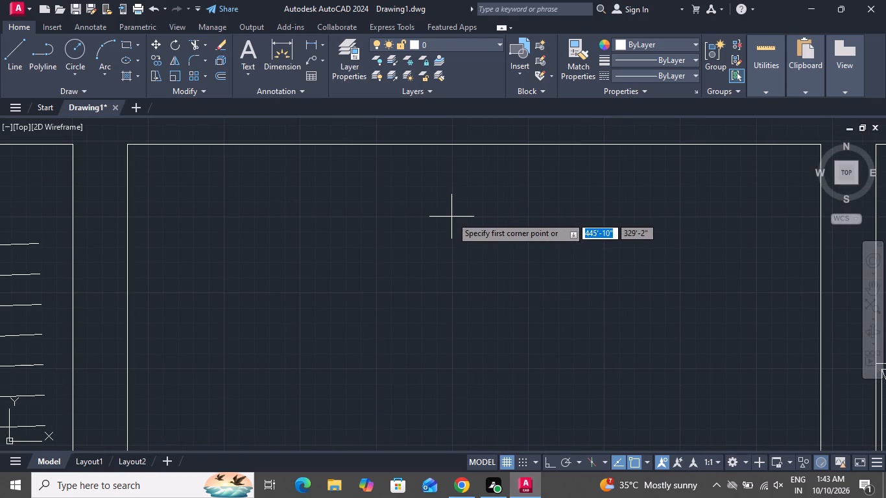
scroll(453, 175, "up", 1)
scroll(453, 175, "down", 3)
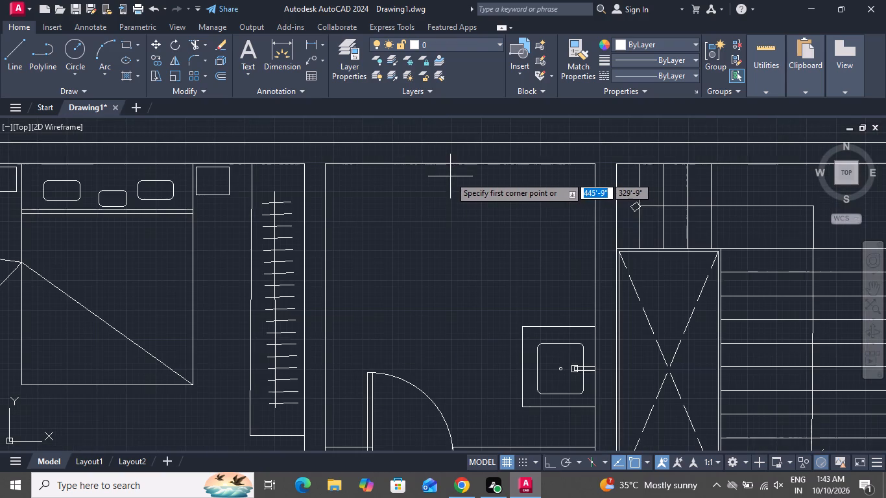
left_click(425, 165)
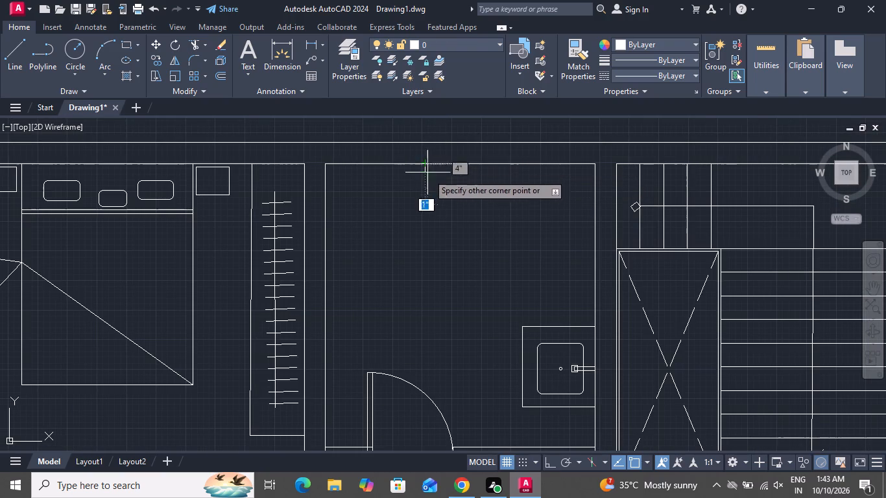
left_click(480, 187)
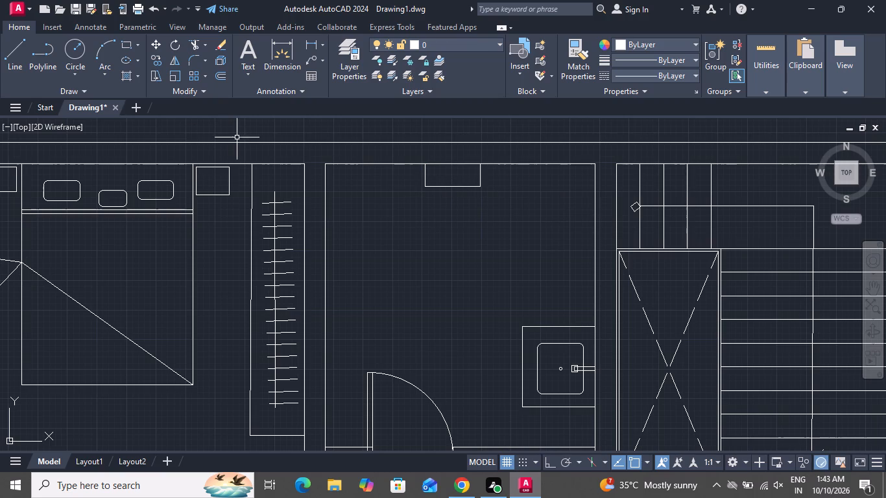
Draw a narrower rectangle about 1'-1" by 3" against the room-side edge of the wall rectangle.
left_click(123, 43)
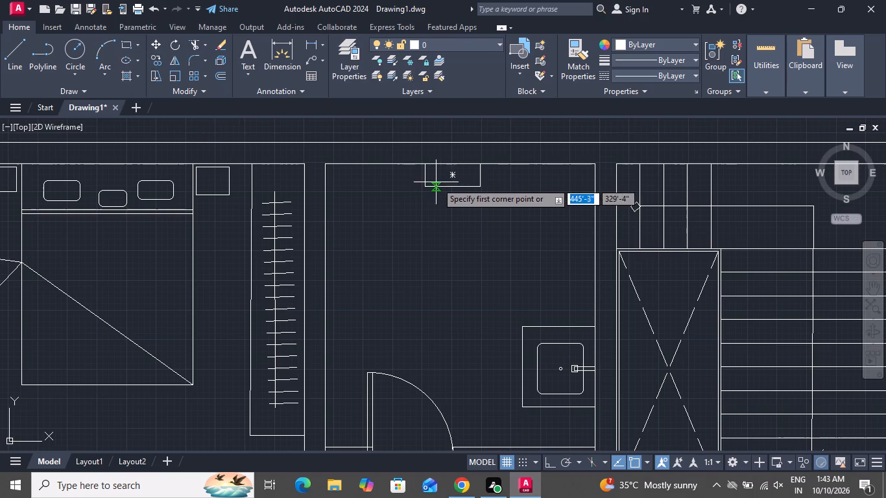
left_click(438, 187)
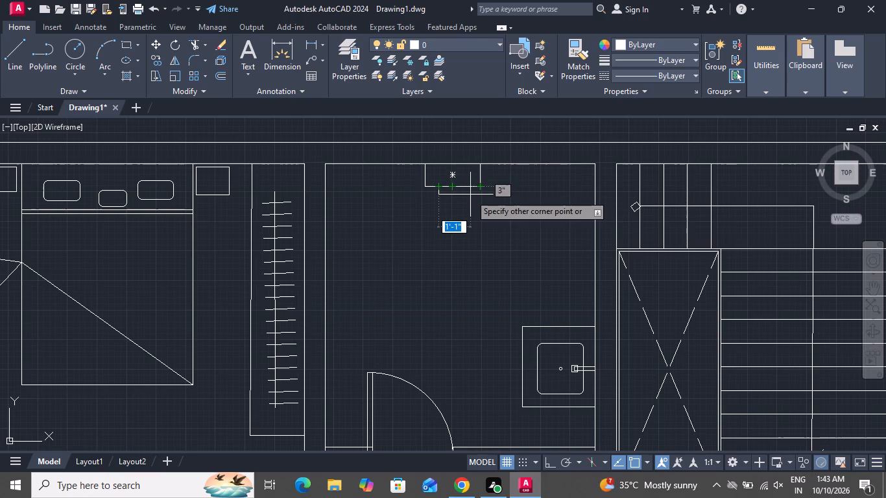
left_click(470, 195)
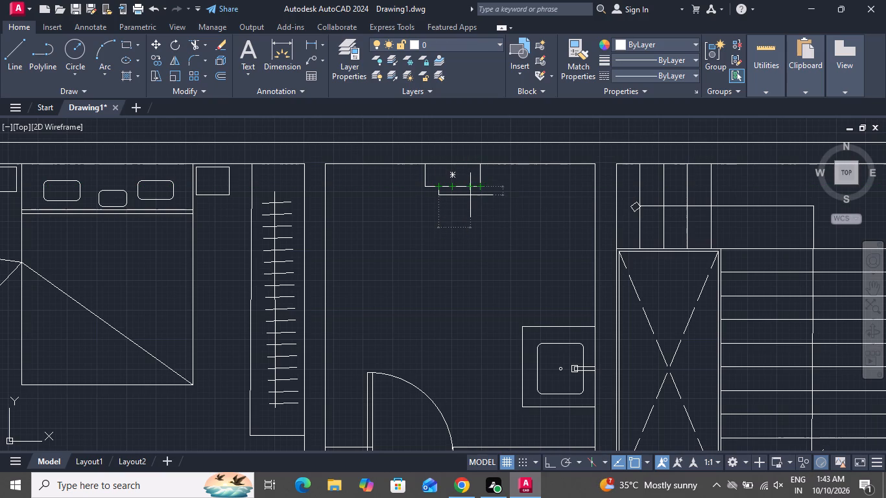
scroll(445, 239, "down", 1)
scroll(473, 215, "up", 2)
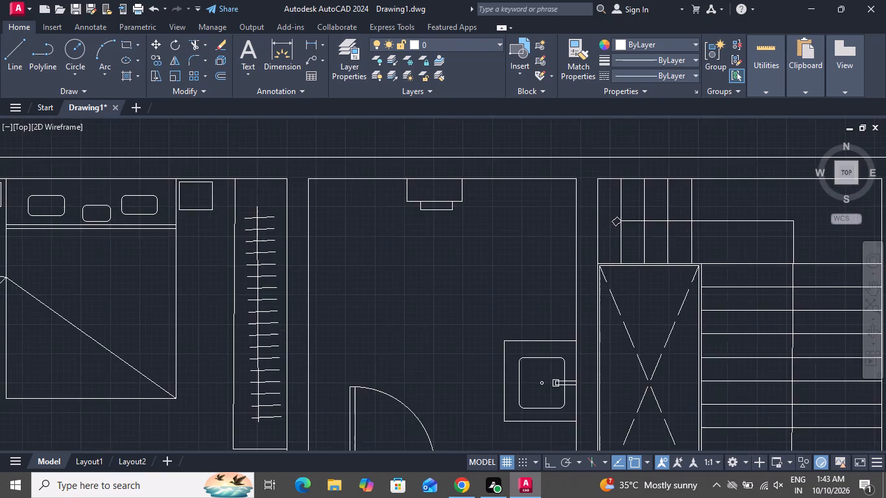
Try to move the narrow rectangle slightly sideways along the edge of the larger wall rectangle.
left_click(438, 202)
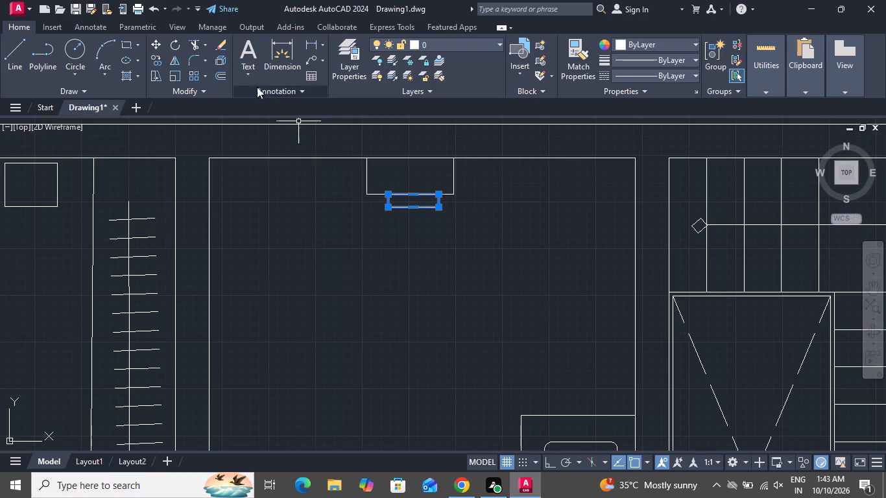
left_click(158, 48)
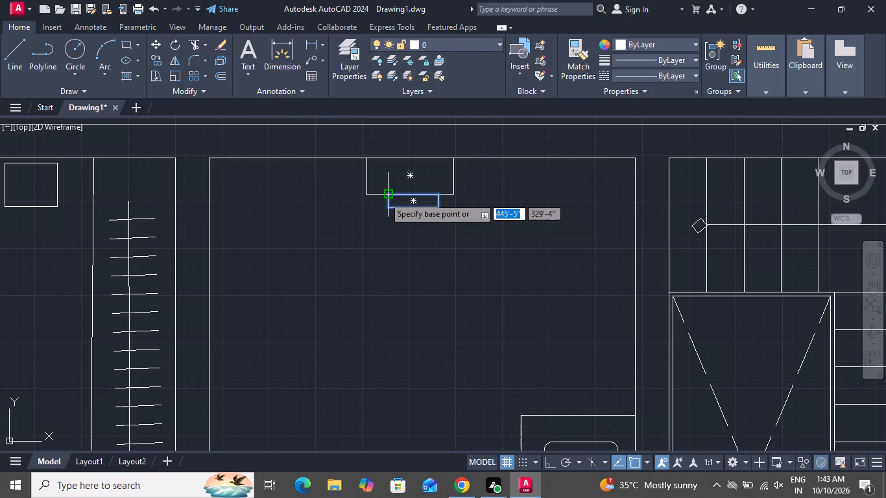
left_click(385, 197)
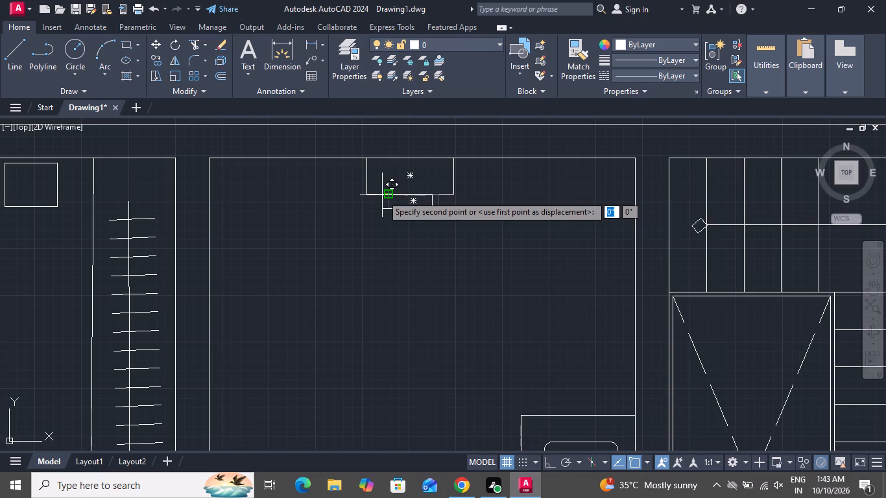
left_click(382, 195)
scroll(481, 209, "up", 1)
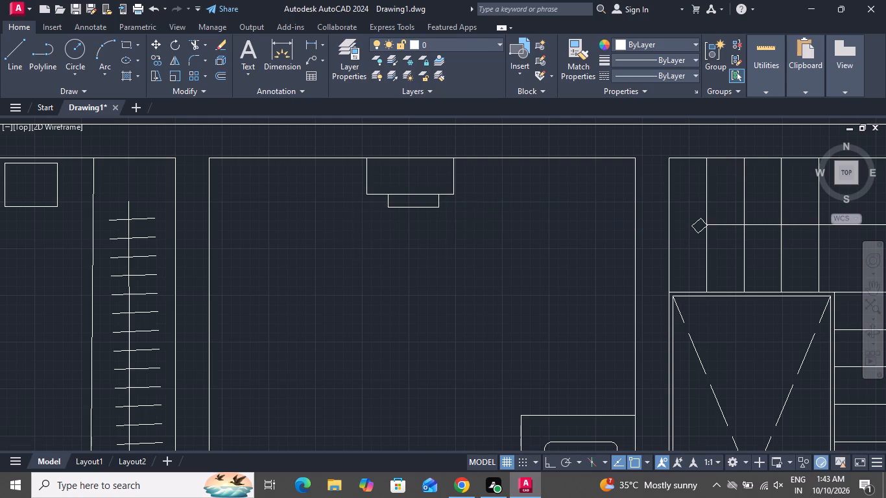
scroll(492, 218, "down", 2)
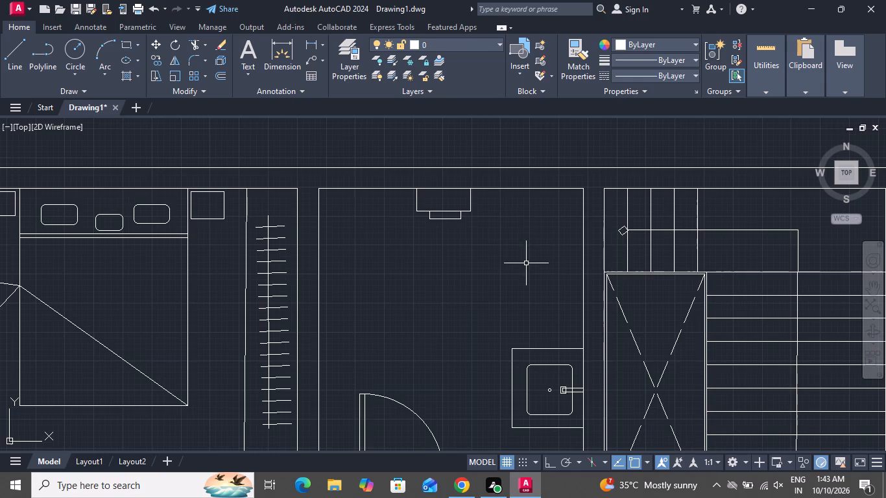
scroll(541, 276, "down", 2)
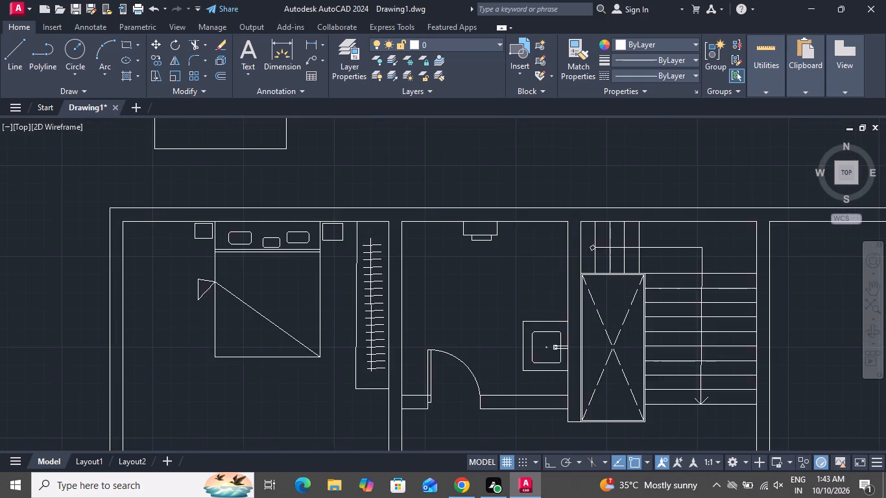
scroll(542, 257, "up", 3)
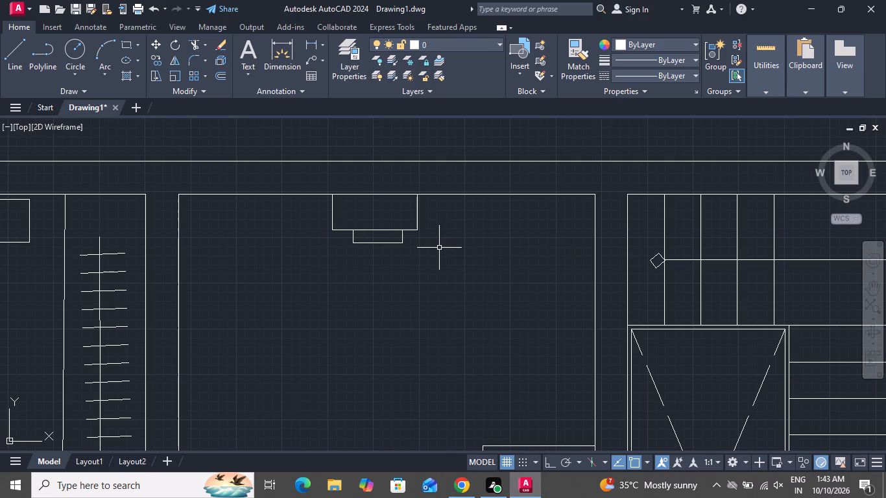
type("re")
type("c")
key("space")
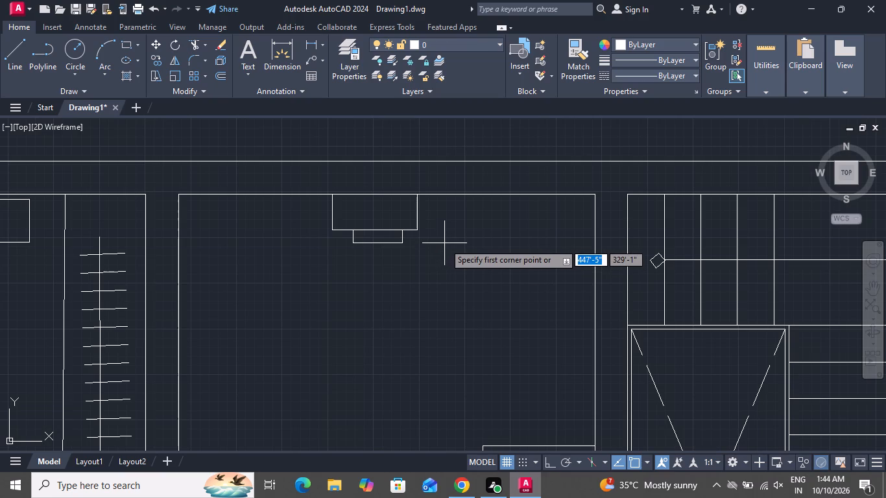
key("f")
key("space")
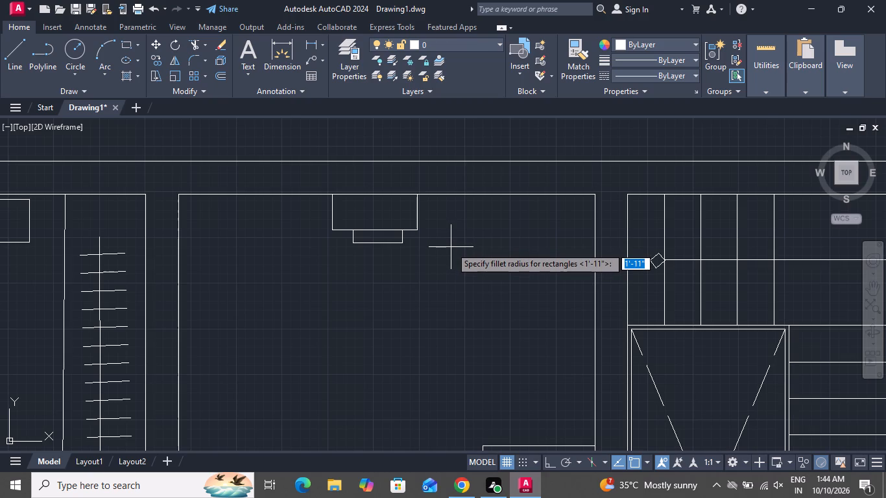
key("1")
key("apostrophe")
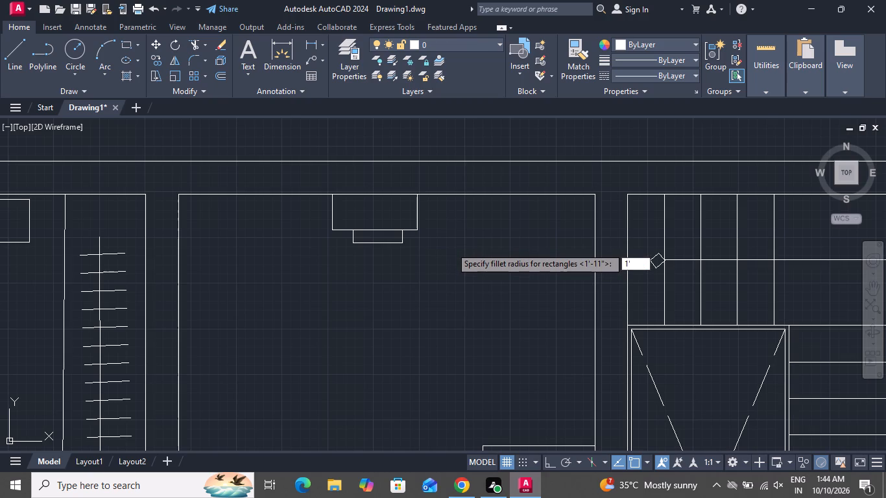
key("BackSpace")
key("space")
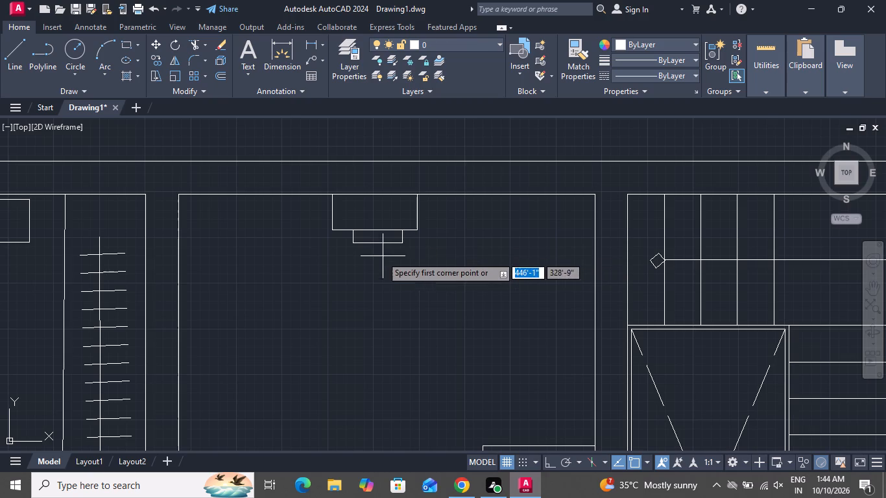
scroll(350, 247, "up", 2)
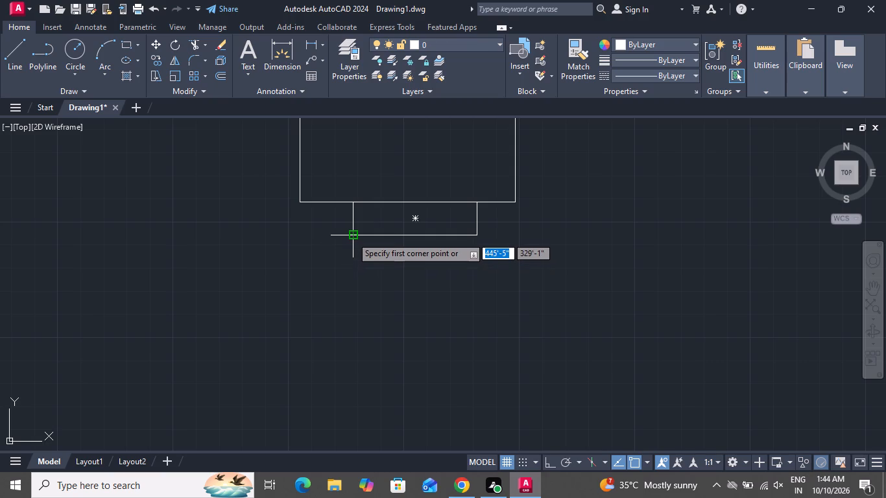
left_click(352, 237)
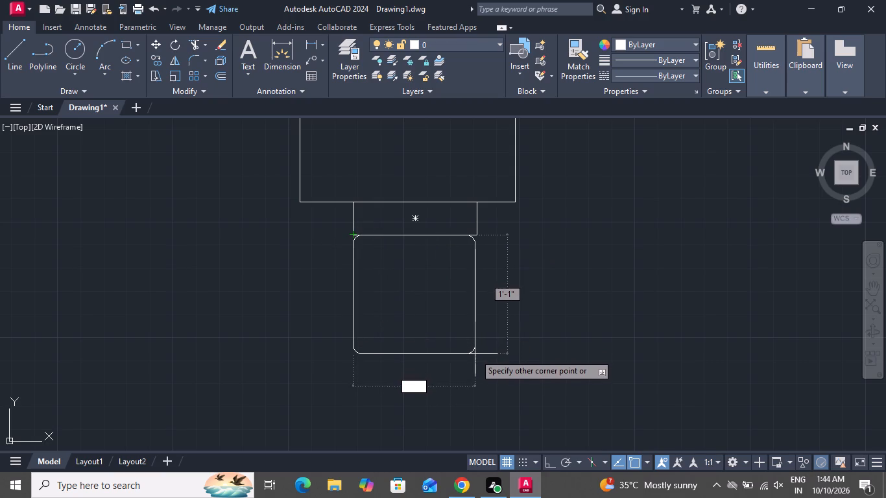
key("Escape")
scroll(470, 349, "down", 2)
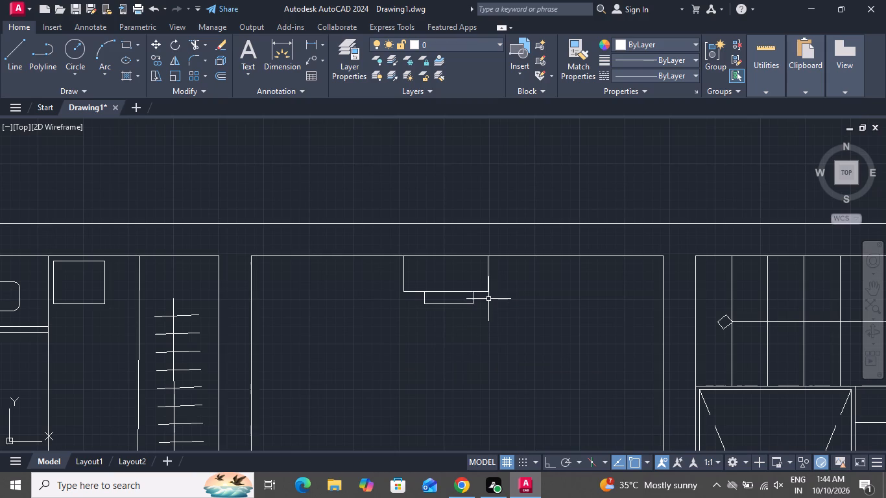
Insert the Door - Imperial block from the architectural tool palette into the empty area above the floor plan.
scroll(320, 252, "down", 3)
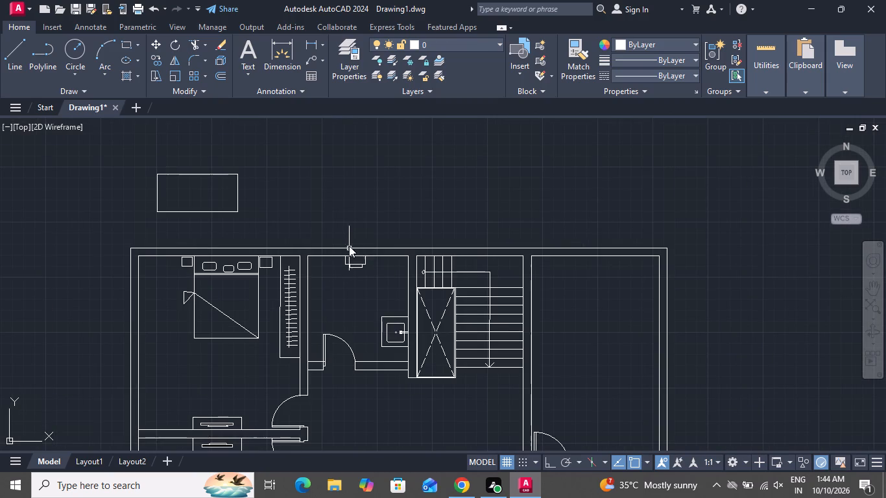
key("t")
key("p")
key("space")
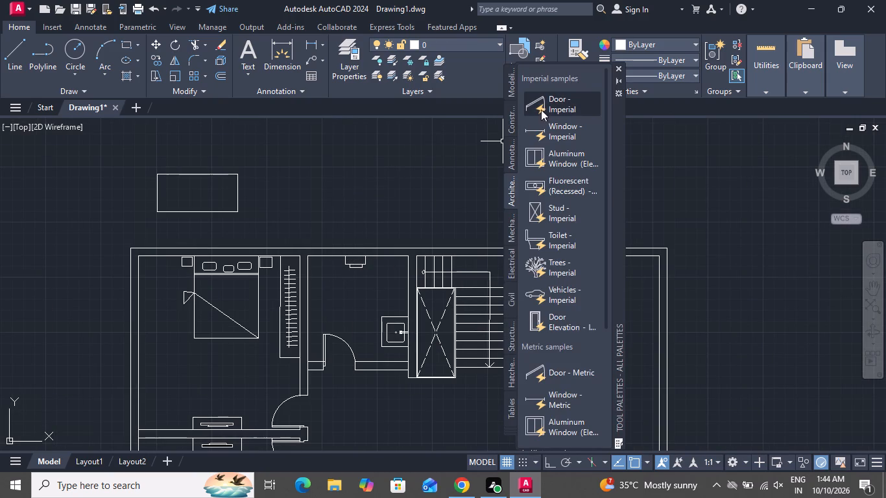
left_click_drag(540, 104, 424, 177)
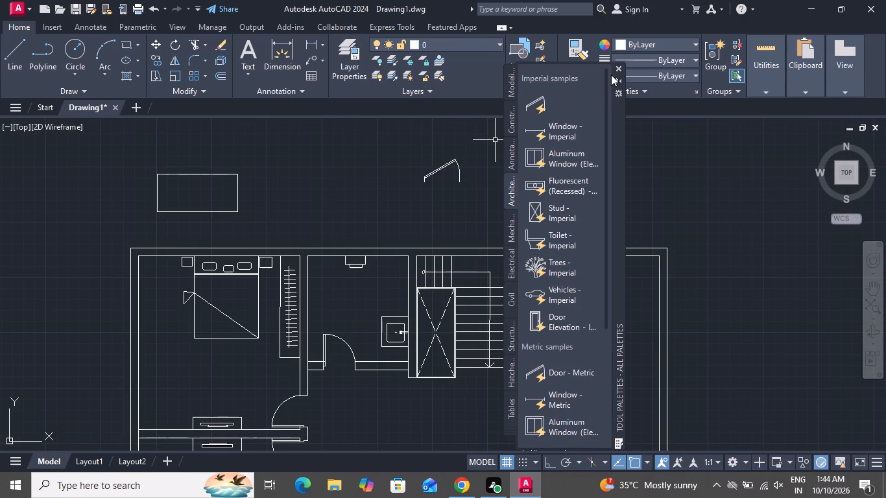
left_click(616, 66)
left_click(455, 161)
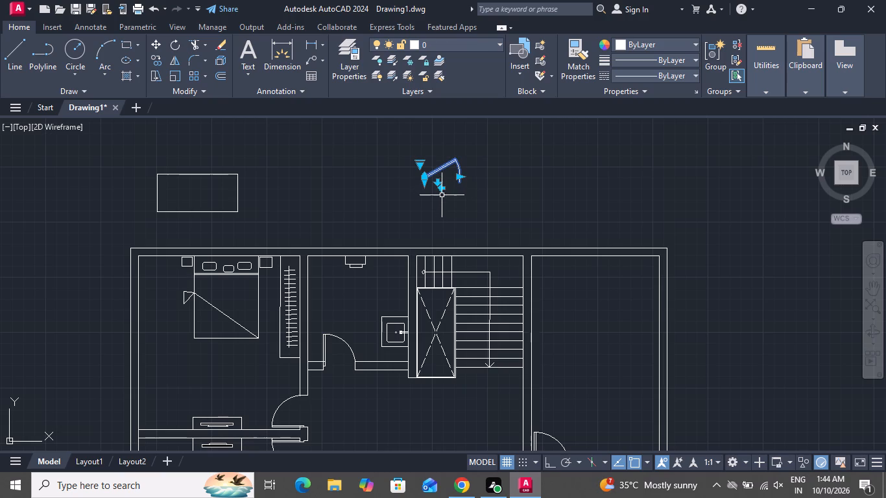
key("Escape")
Insert the Toilet - Imperial block from the architectural tool palette above the floor plan, beside the inserted door block.
type("tp")
key("space")
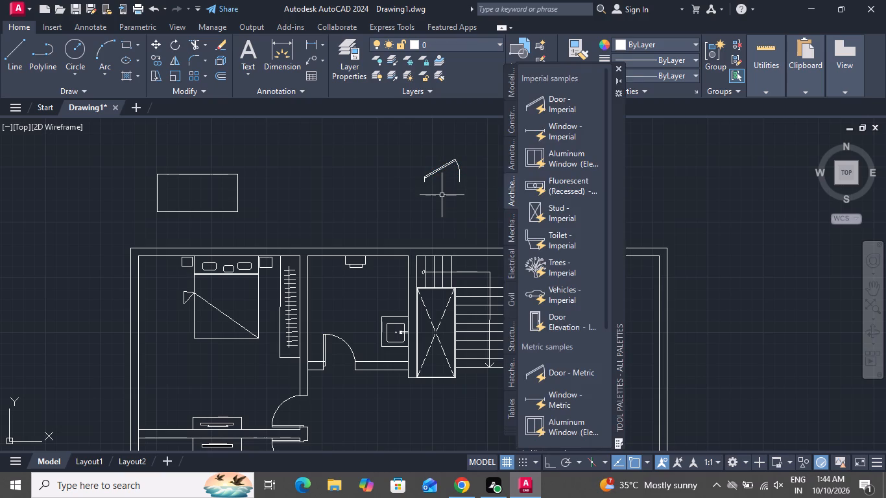
left_click_drag(540, 244, 403, 211)
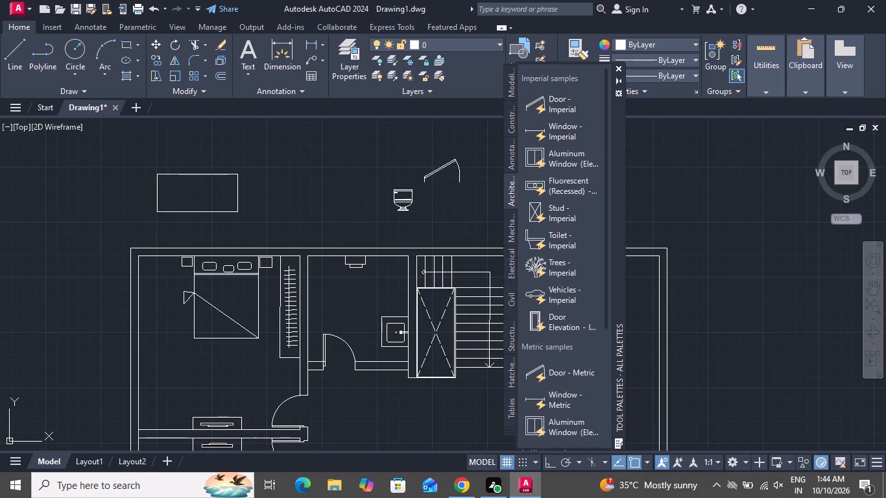
left_click_drag(403, 211, 400, 209)
key("Escape")
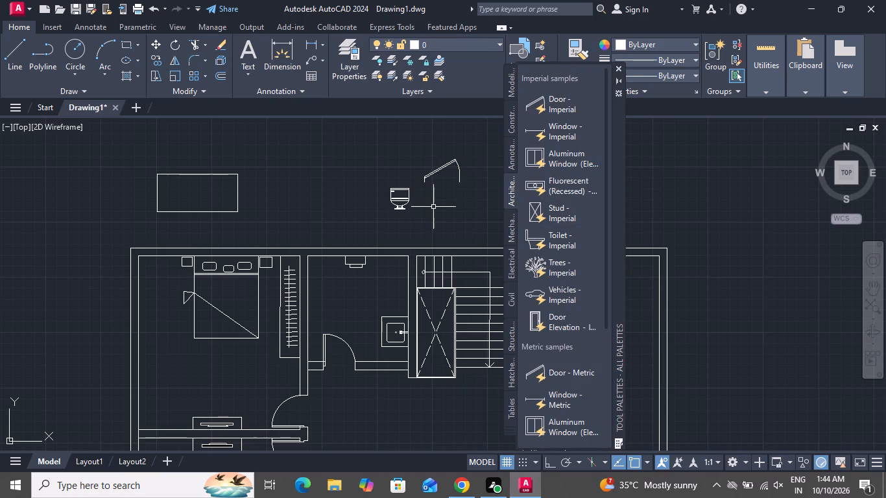
left_click(617, 67)
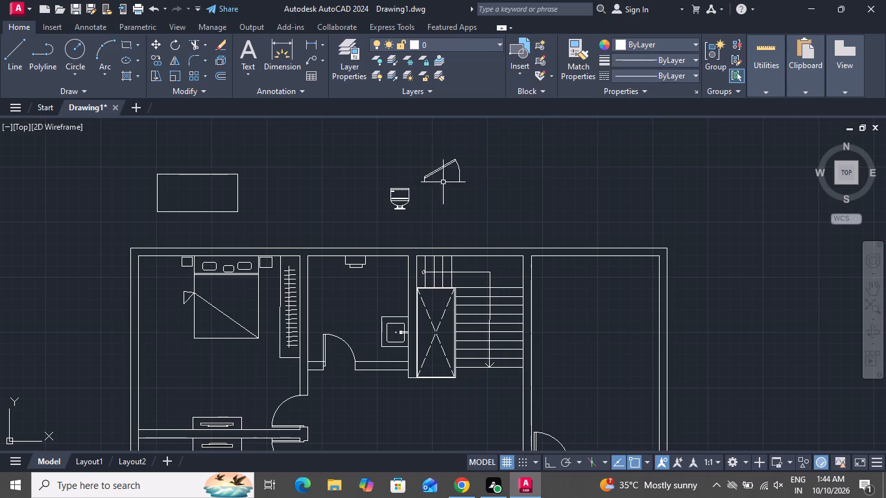
Set the inserted toilet block above the floor plan to its Round (Plan) view.
left_click(401, 200)
left_click(385, 214)
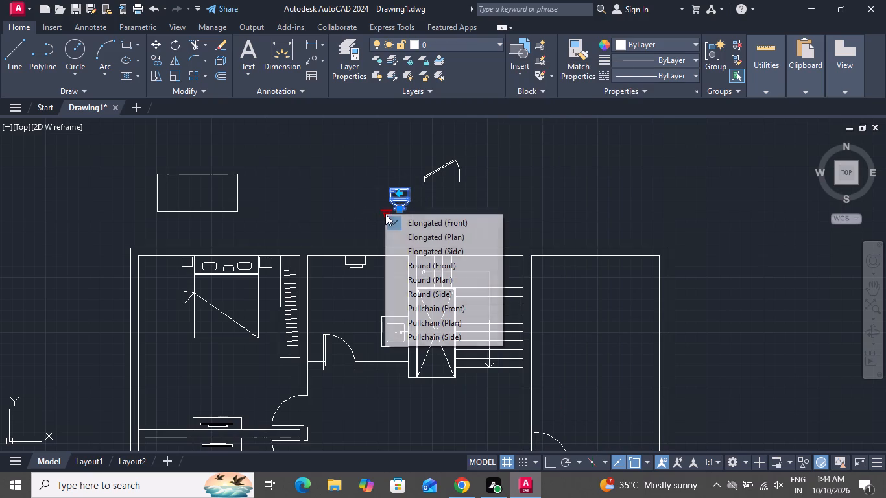
left_click(419, 280)
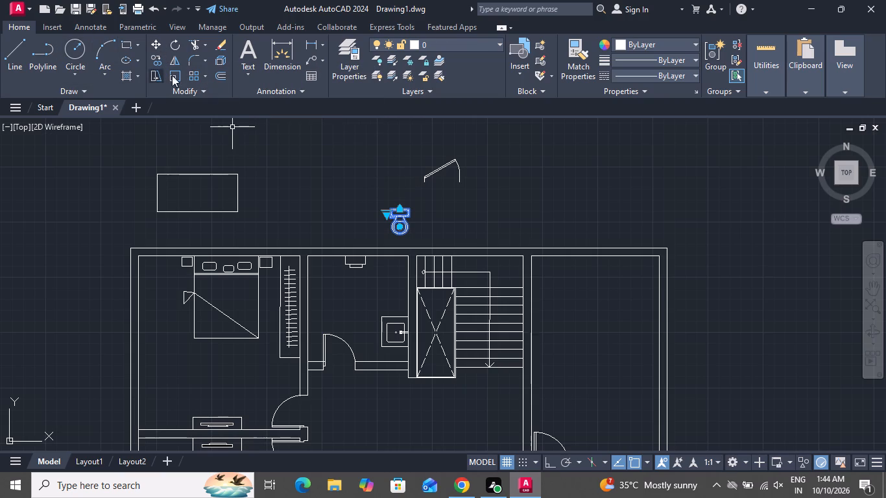
Copy the toilet from its tank edge into the small room beside the lift, against the stacked rectangles on the outer wall.
left_click(158, 61)
left_click(401, 209)
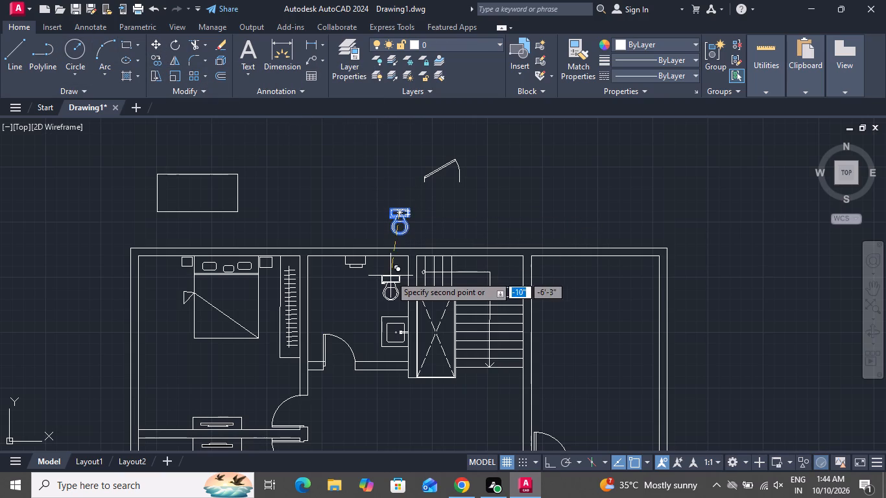
scroll(350, 272, "up", 3)
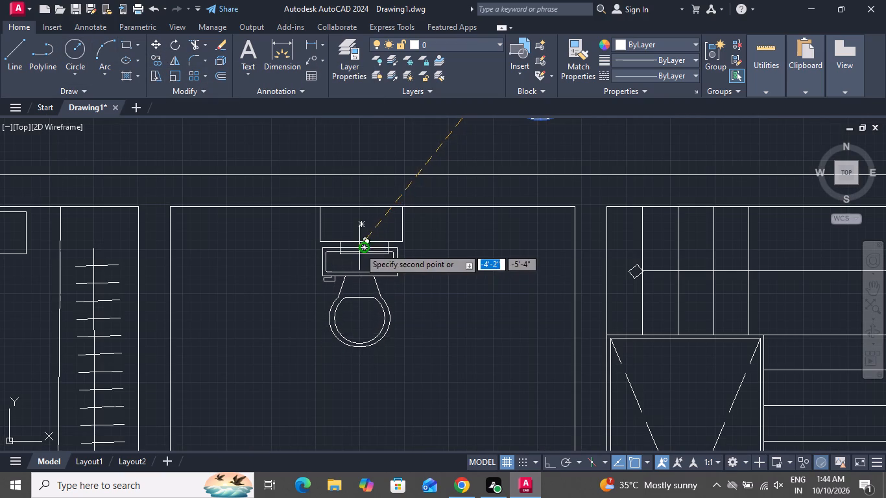
left_click(360, 241)
Place a second copy of the toilet in the small room between the wardrobe bedroom and the lower staircase, near the window.
scroll(440, 249, "down", 2)
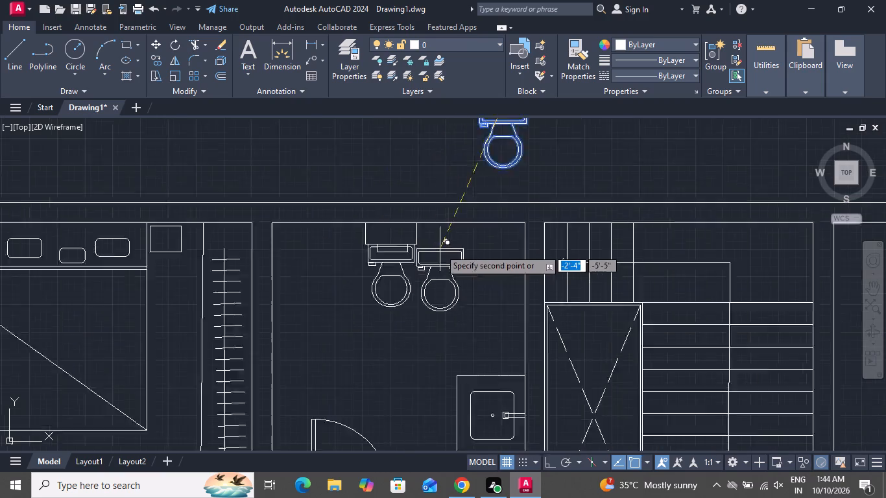
scroll(440, 249, "down", 1)
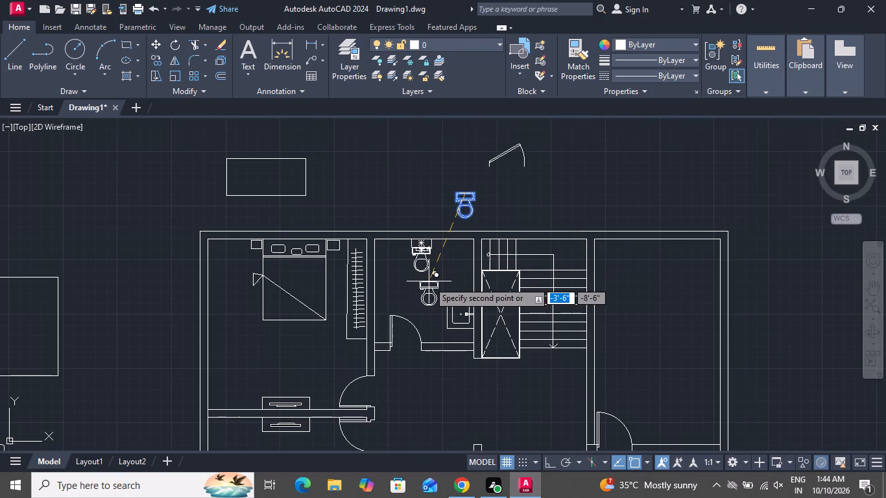
scroll(442, 285, "down", 3)
scroll(472, 358, "up", 1)
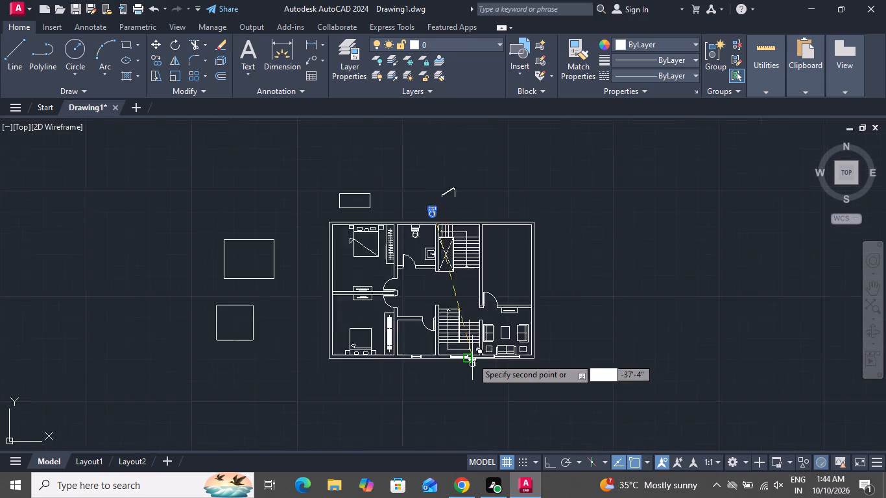
scroll(472, 358, "up", 1)
scroll(373, 337, "up", 3)
left_click(383, 313)
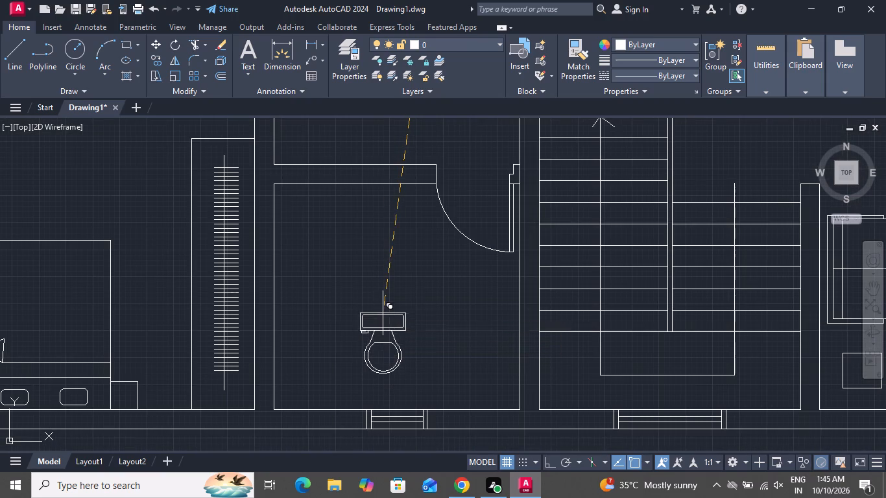
right_click(392, 309)
left_click(430, 147)
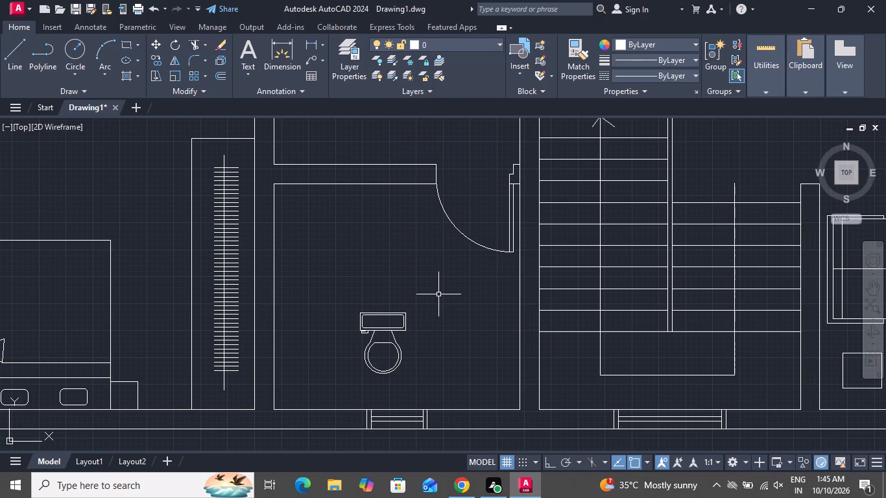
Rotate the toilet in the lower small room by 180° with Ortho on.
left_click_drag(438, 294, 417, 329)
left_click(341, 372)
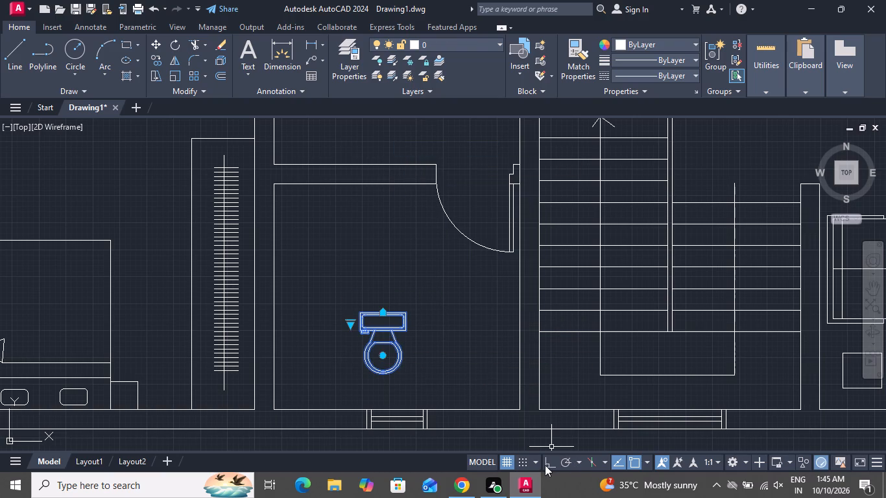
left_click(545, 465)
left_click(176, 46)
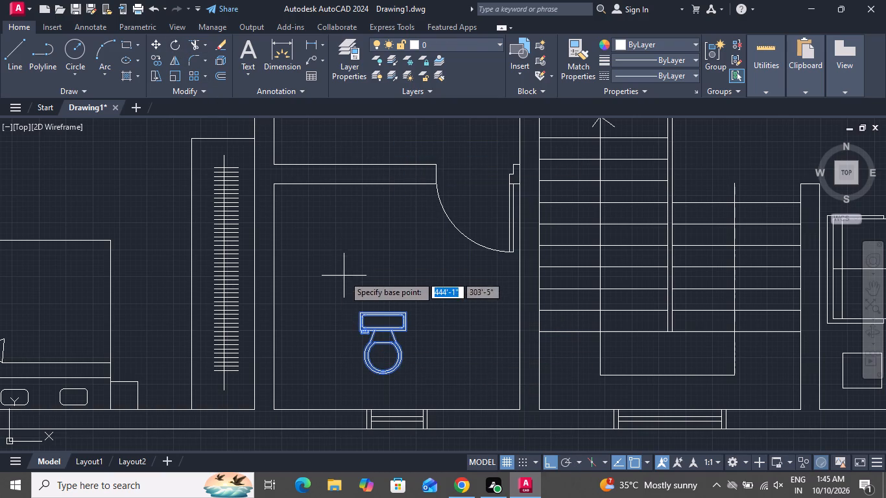
left_click(355, 315)
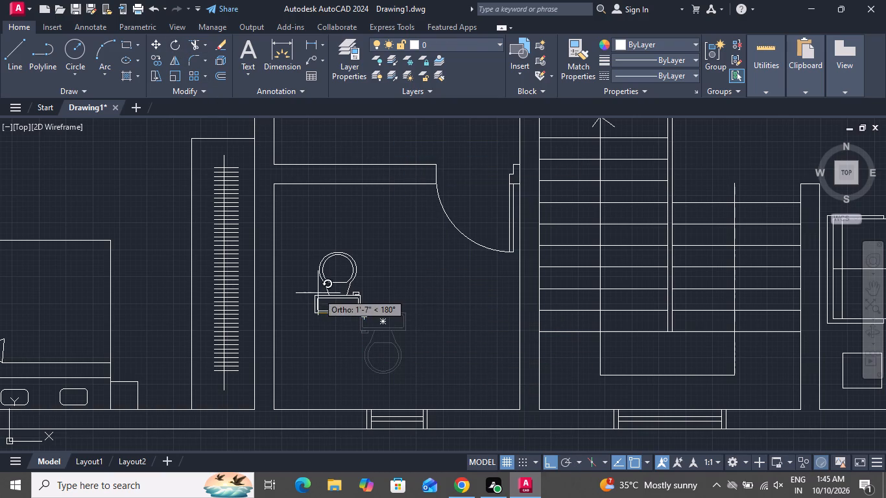
left_click(318, 293)
With Ortho off, move the rotated toilet so its tank sits against the outer wall in front of the window.
left_click(355, 262)
left_click(328, 339)
left_click(374, 379)
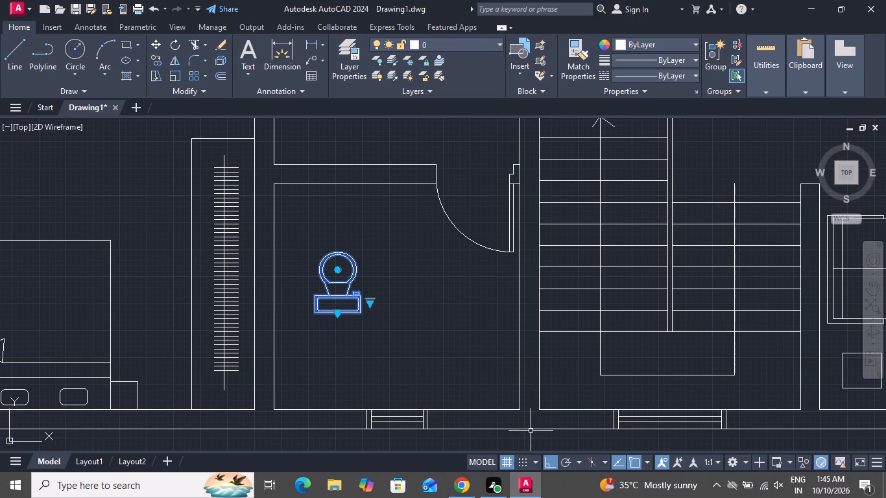
left_click(547, 462)
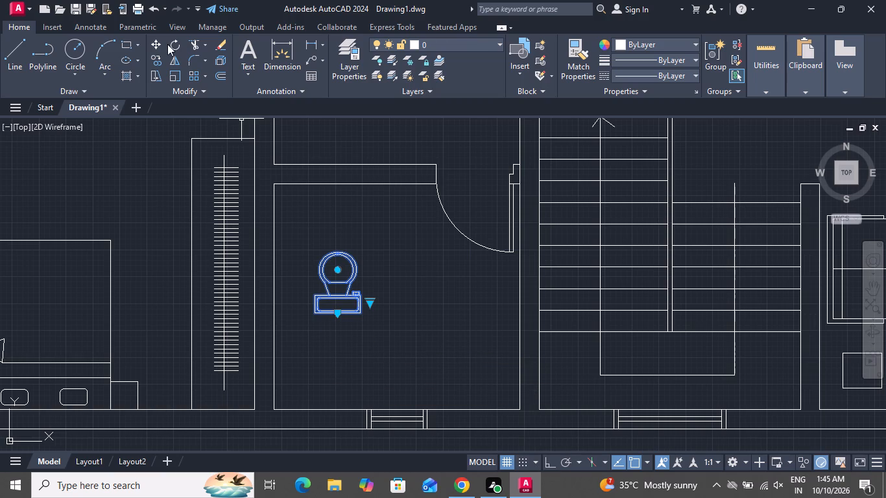
left_click(160, 43)
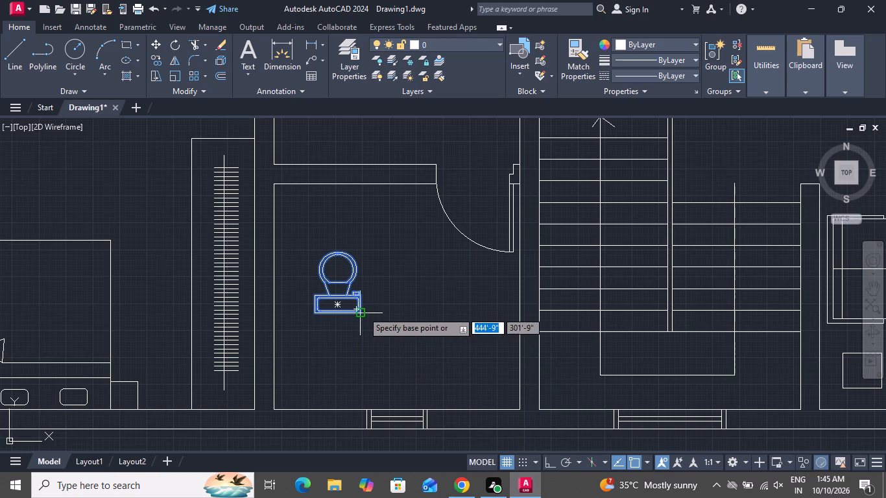
left_click(363, 311)
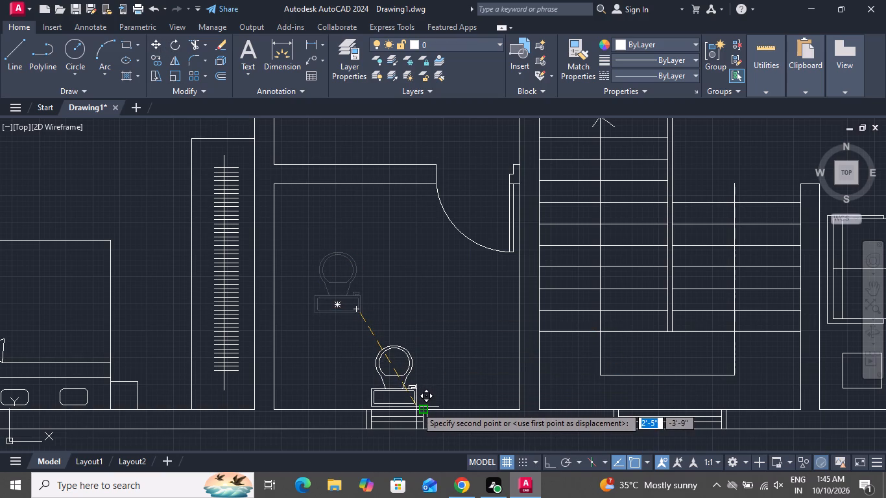
left_click(416, 407)
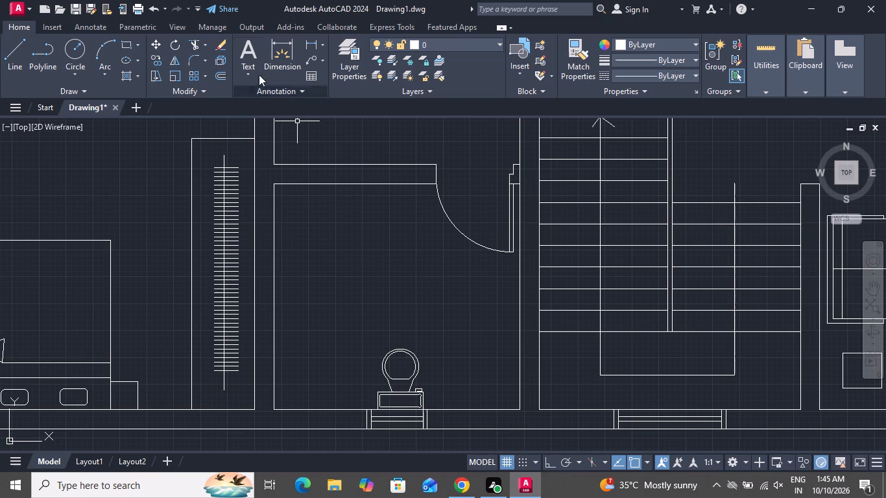
Draw a rounded washbasin outline rectangle against the wardrobe-side wall of the lower small room.
left_click(126, 46)
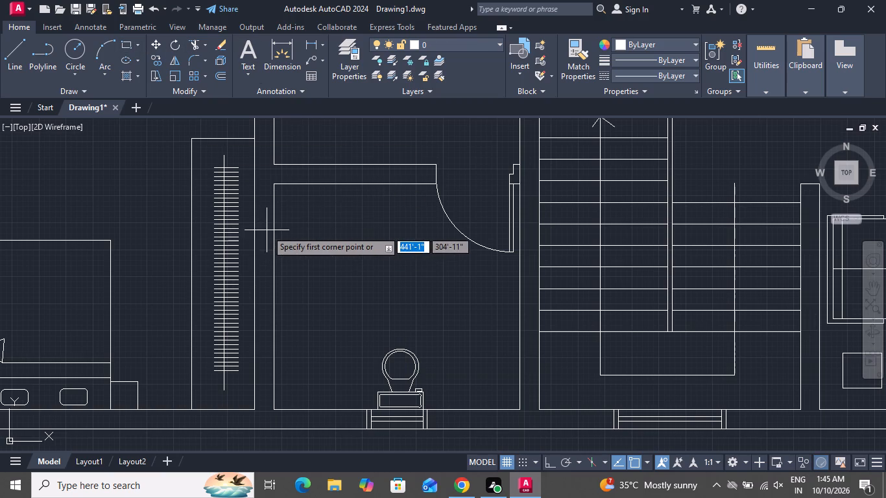
scroll(267, 230, "up", 2)
left_click(280, 226)
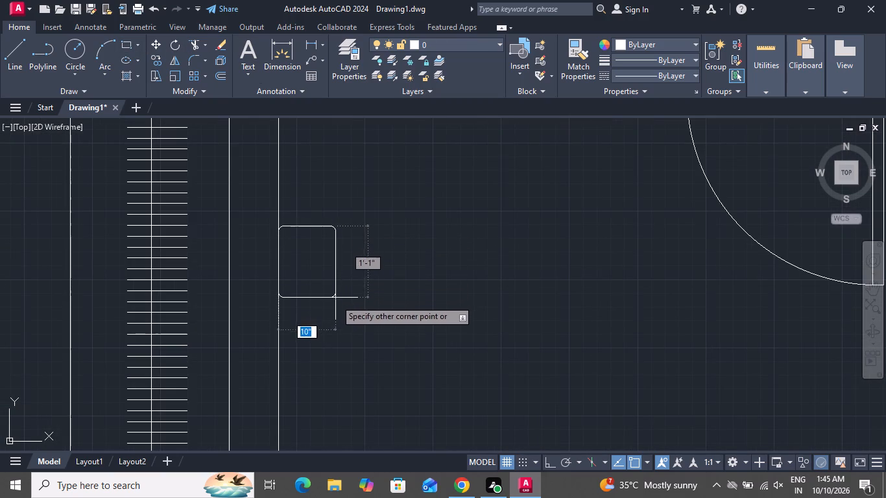
left_click(342, 319)
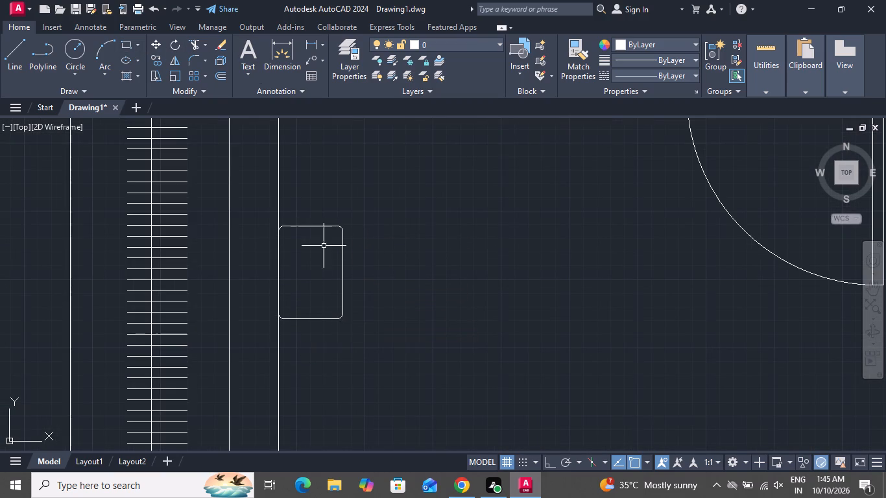
Draw the inner basin rectangle, about 6" by 11", inside the washbasin outline.
left_click(130, 43)
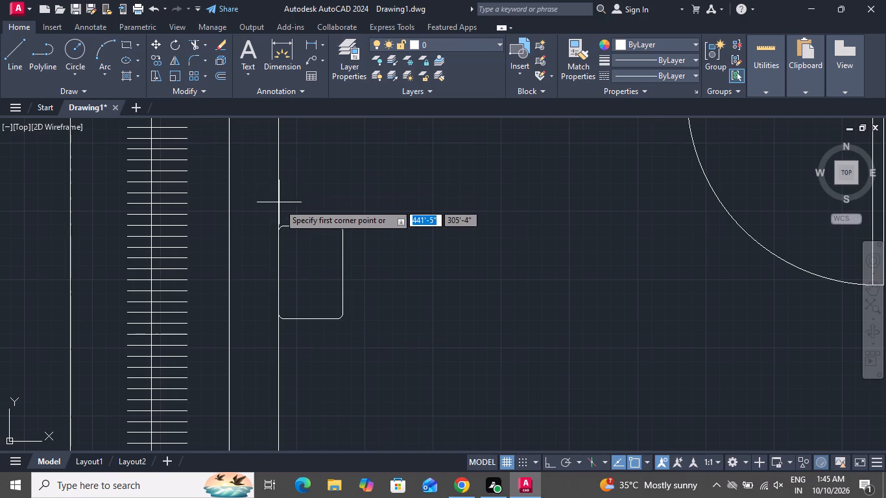
scroll(287, 234, "up", 1)
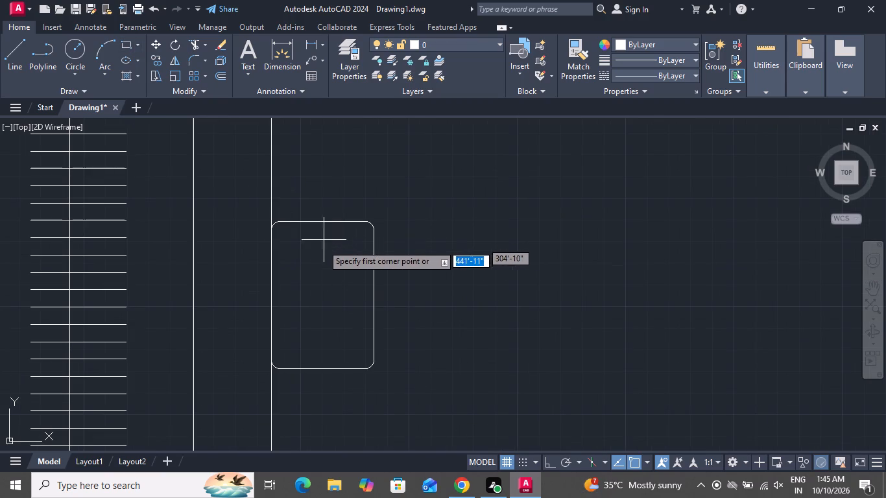
left_click(301, 244)
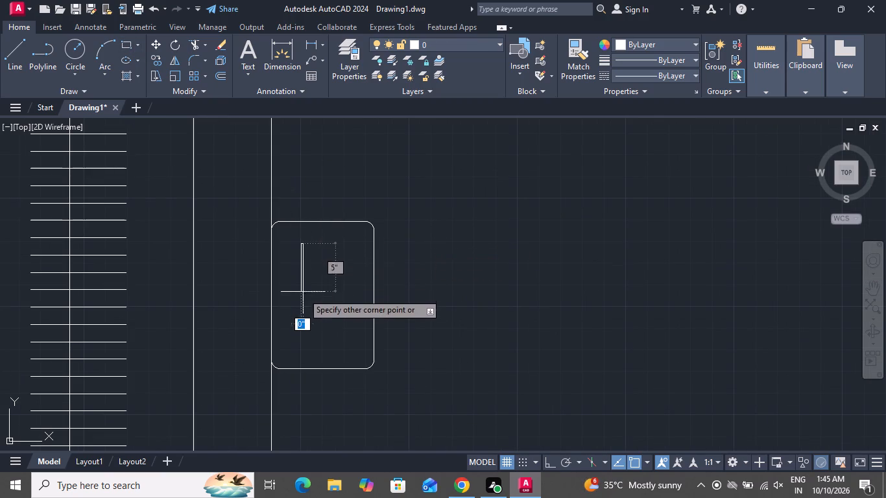
left_click(359, 341)
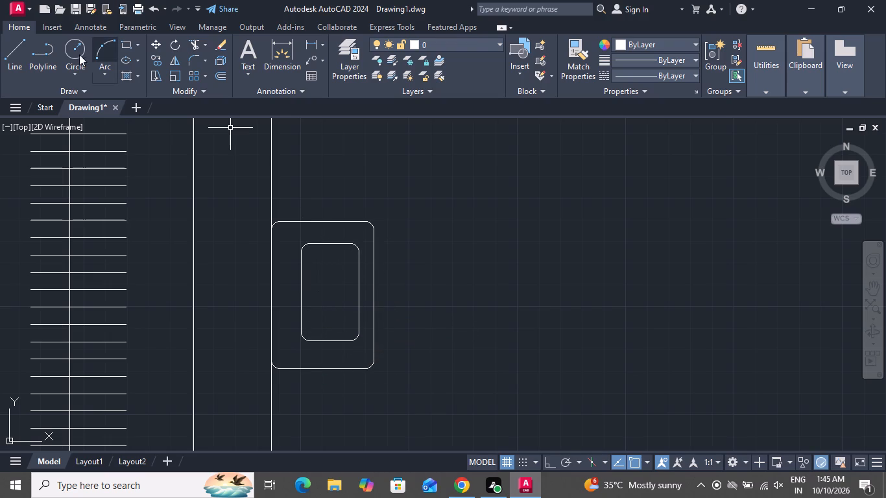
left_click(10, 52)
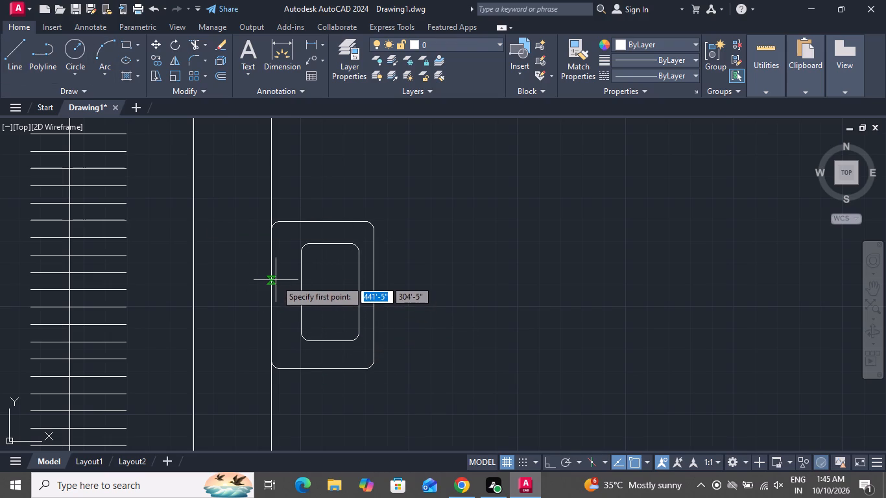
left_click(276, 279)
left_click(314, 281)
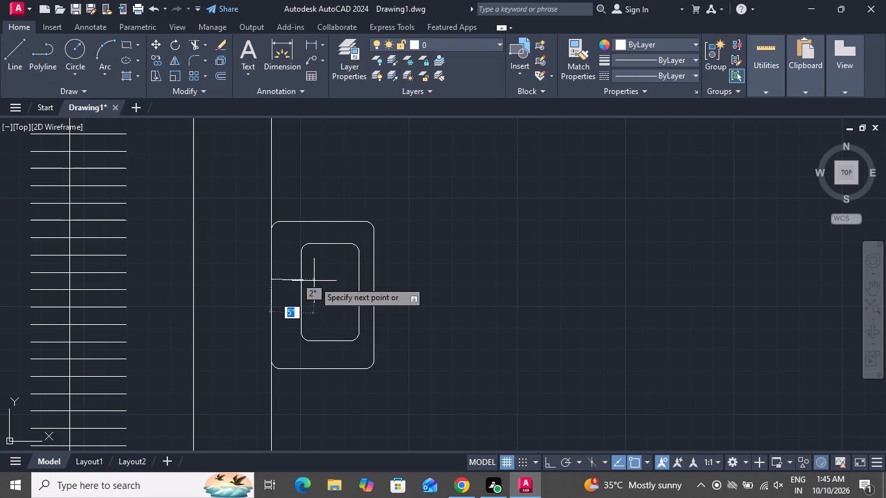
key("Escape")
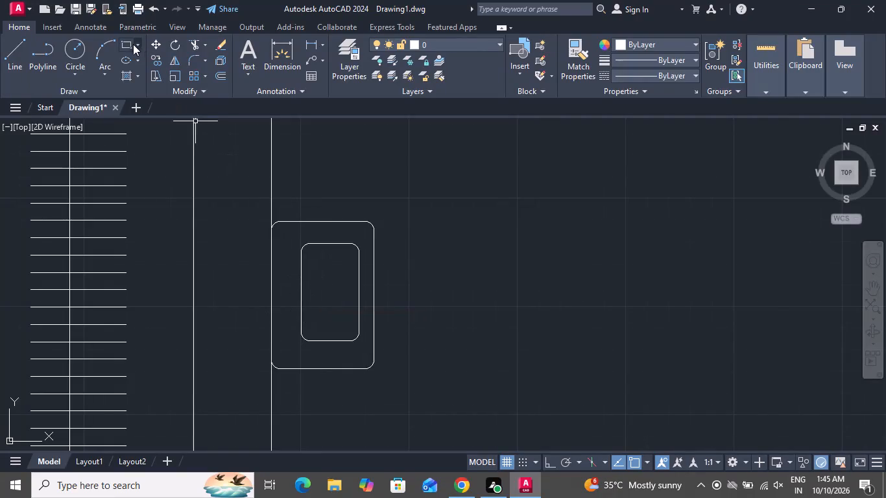
Draw a narrow tap rectangle from the wall across the washbasin rim into the inner basin.
left_click(128, 43)
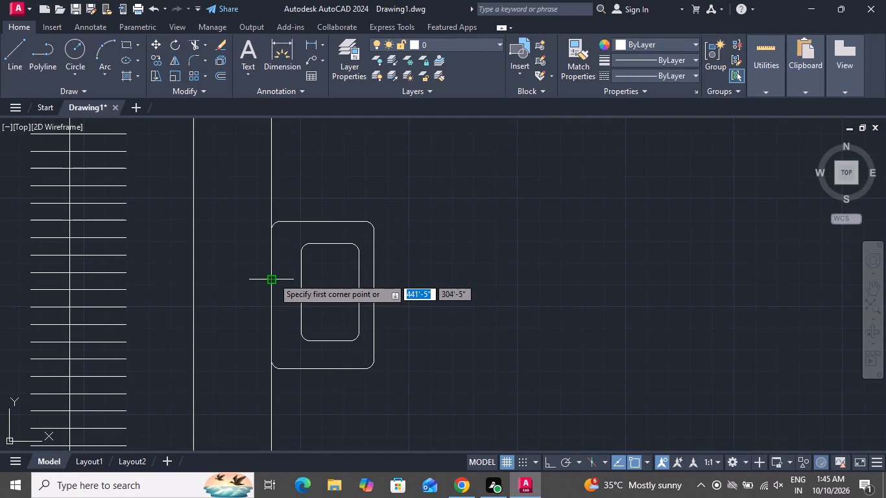
left_click(273, 278)
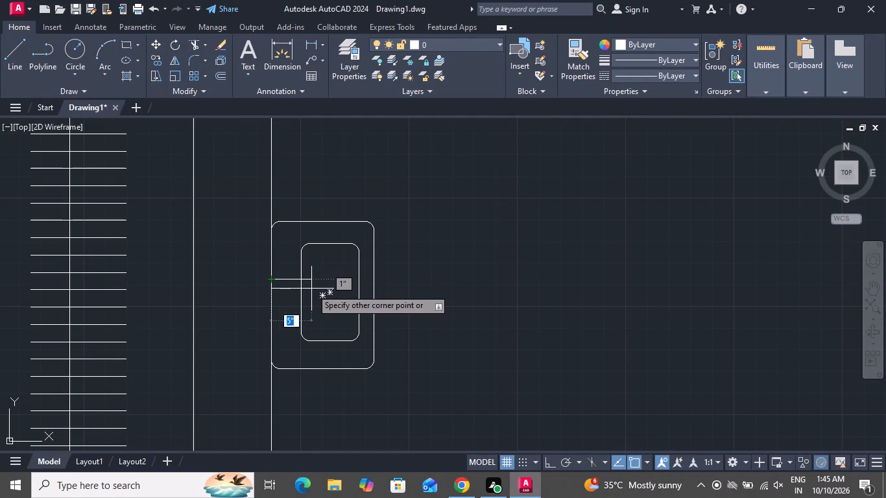
left_click(319, 290)
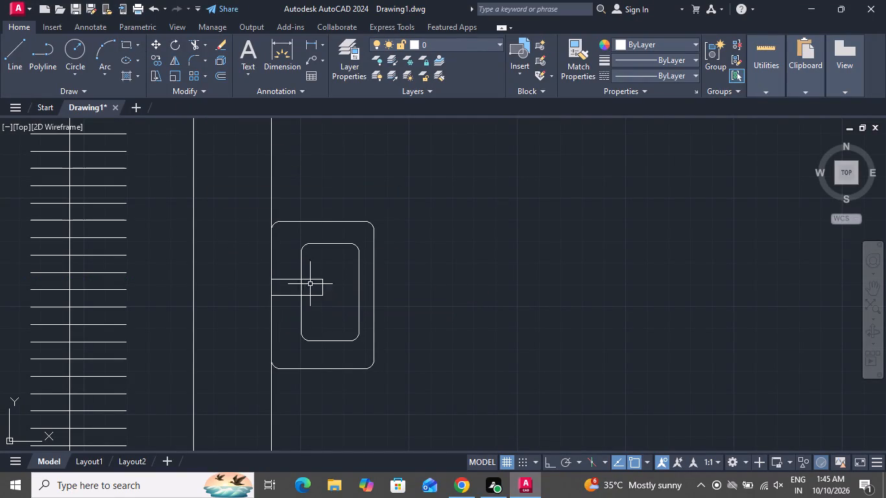
Draw a small drain circle of about 1" radius inside the basin, just beyond the tap's end.
scroll(263, 237, "down", 2)
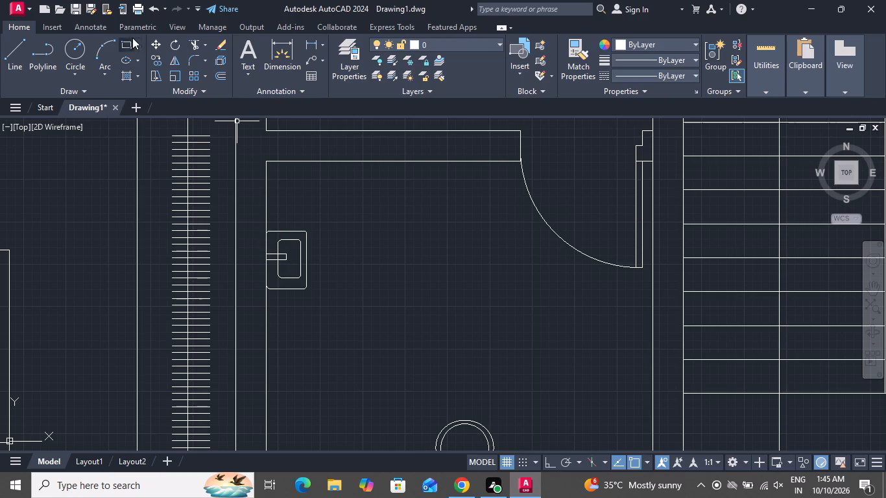
left_click(77, 47)
scroll(310, 261, "up", 1)
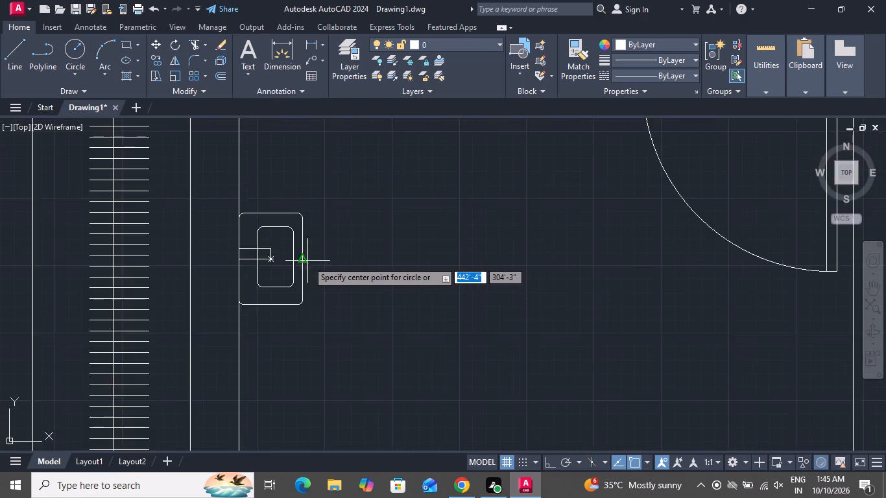
scroll(307, 261, "up", 1)
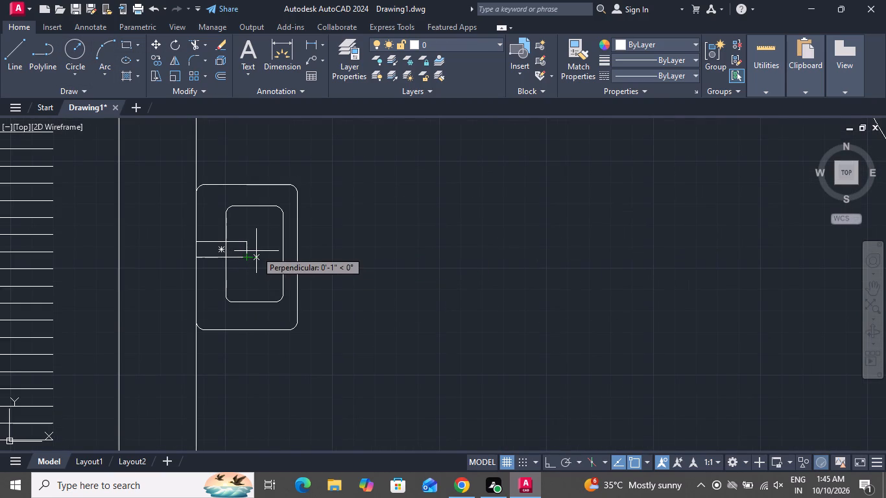
left_click(257, 251)
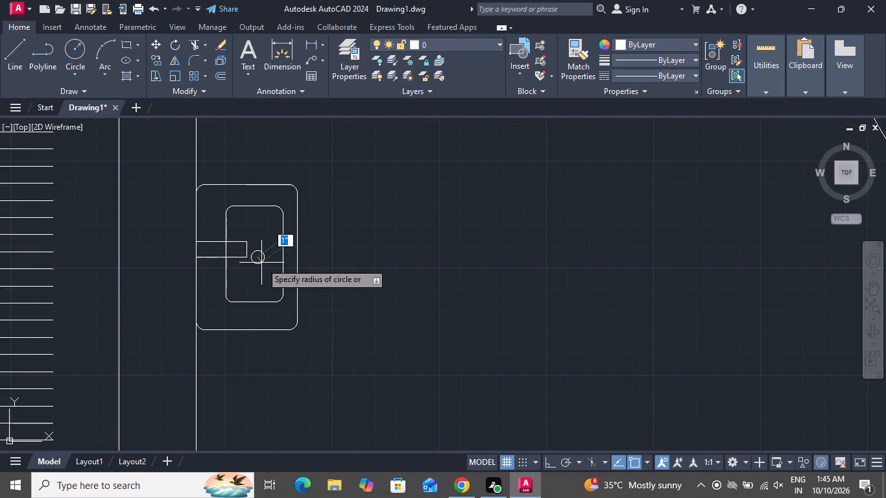
left_click(261, 260)
scroll(241, 308, "down", 1)
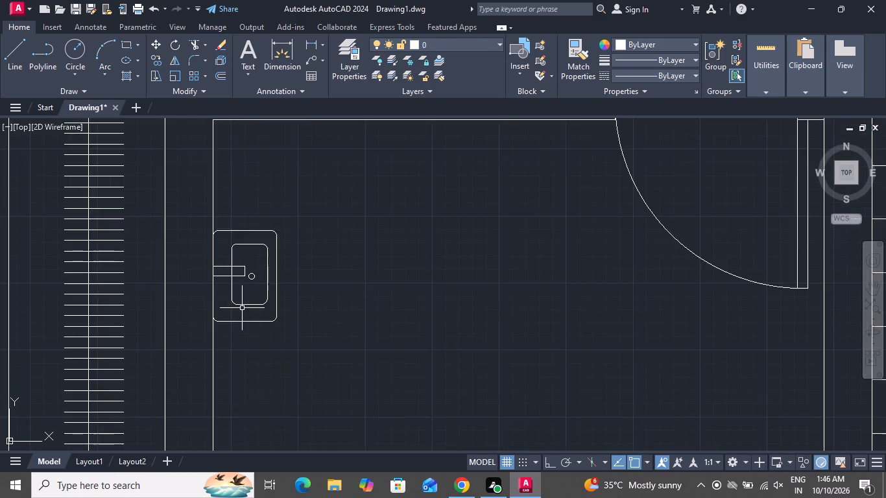
Draw a bathtub outline rectangle, about 2'-6" by 6'-5", between the toilet and the wardrobe-side wall in the room beside the lift.
scroll(244, 307, "down", 1)
scroll(339, 318, "down", 4)
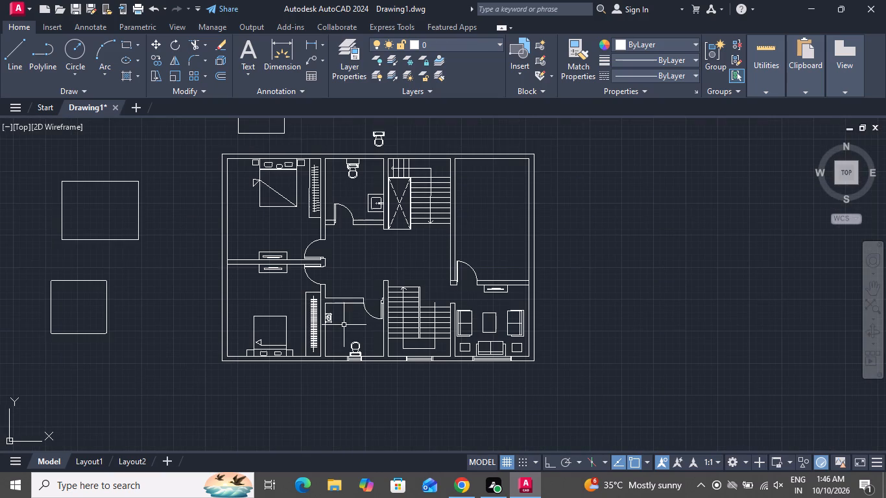
scroll(380, 162, "up", 2)
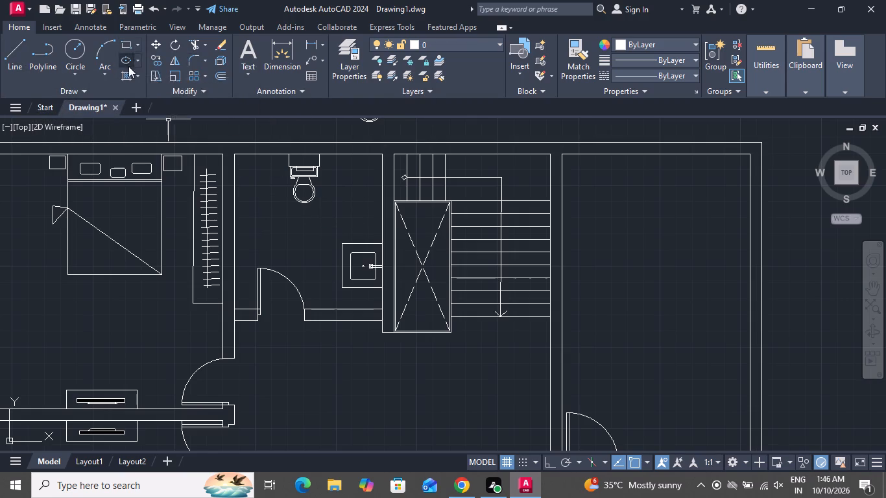
left_click(122, 44)
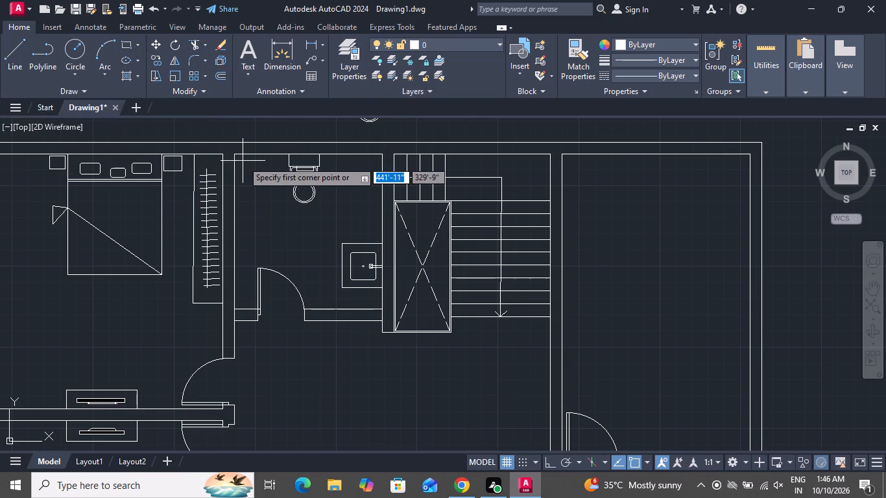
left_click(243, 161)
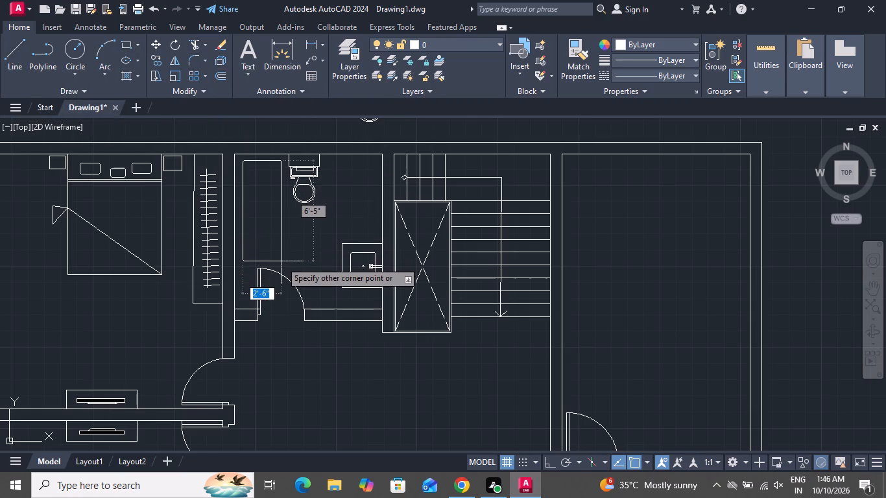
left_click(283, 259)
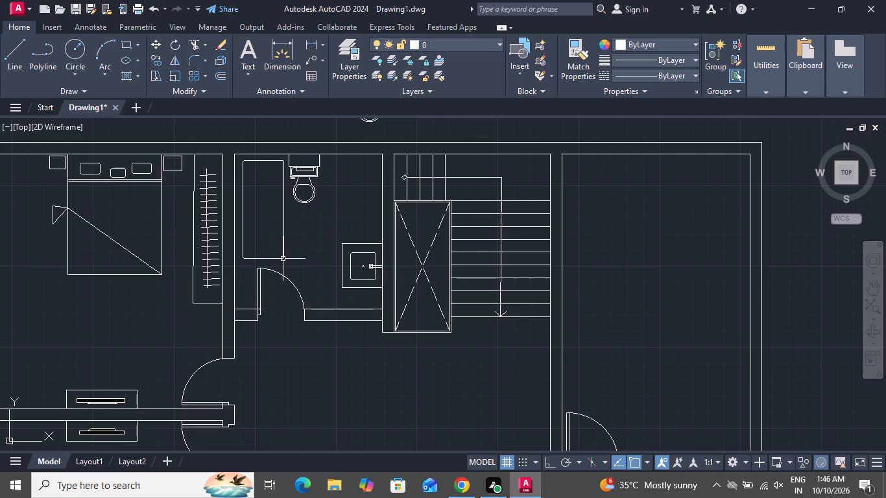
Move the toilet beside the tub about 2'-8" towards the lift and 11" up, against the outer wall.
scroll(318, 231, "up", 1)
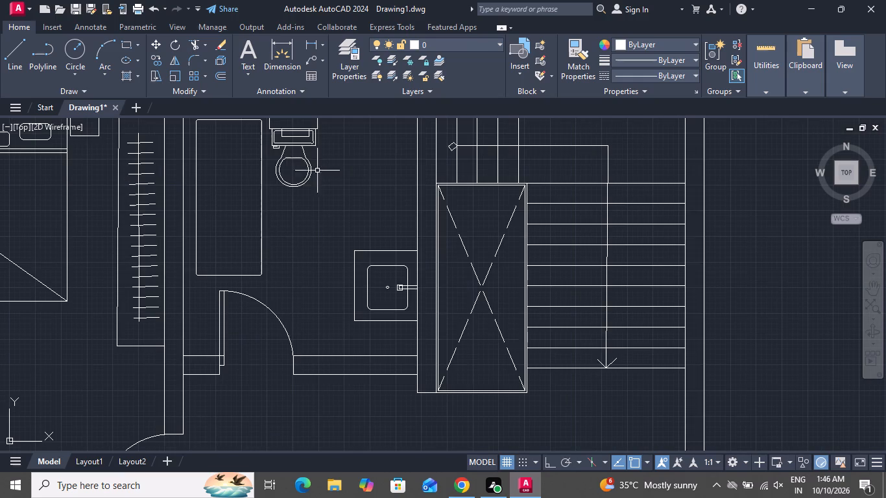
left_click(315, 133)
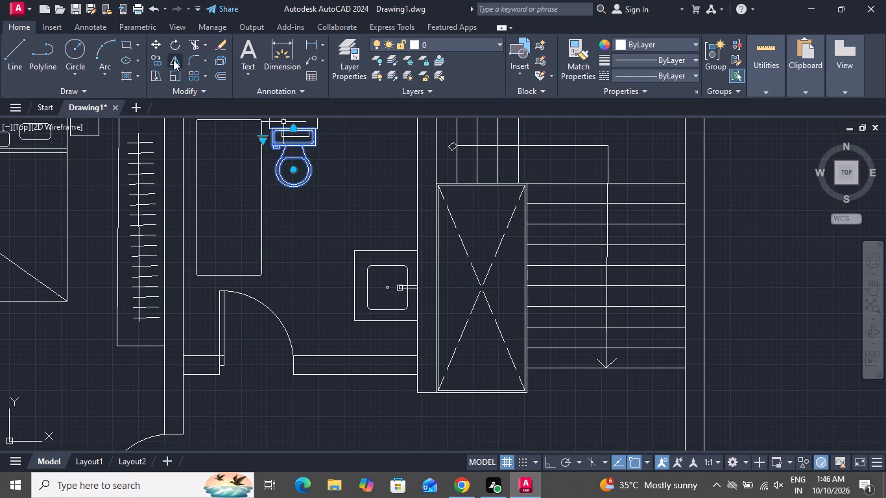
left_click(156, 44)
scroll(260, 194, "down", 1)
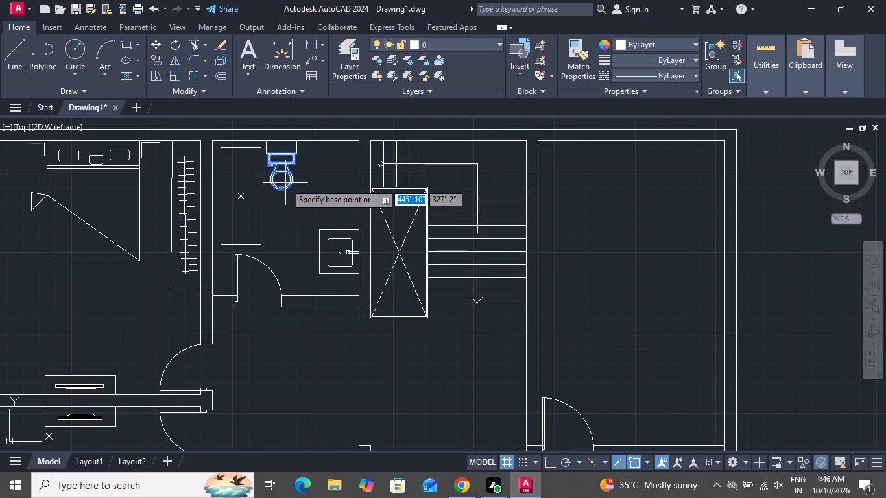
left_click(278, 156)
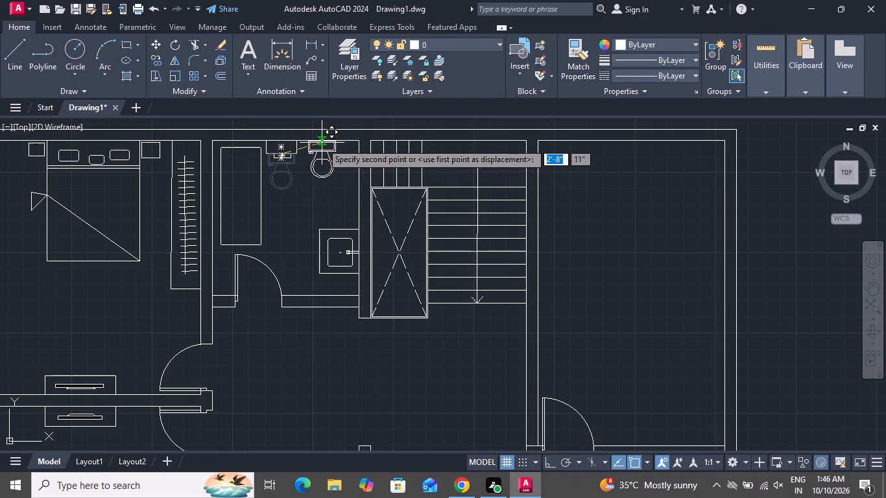
left_click(322, 143)
Delete the leftover cistern outlines at the toilet's former position on the outer wall.
left_click_drag(294, 149, 284, 167)
left_click(281, 170)
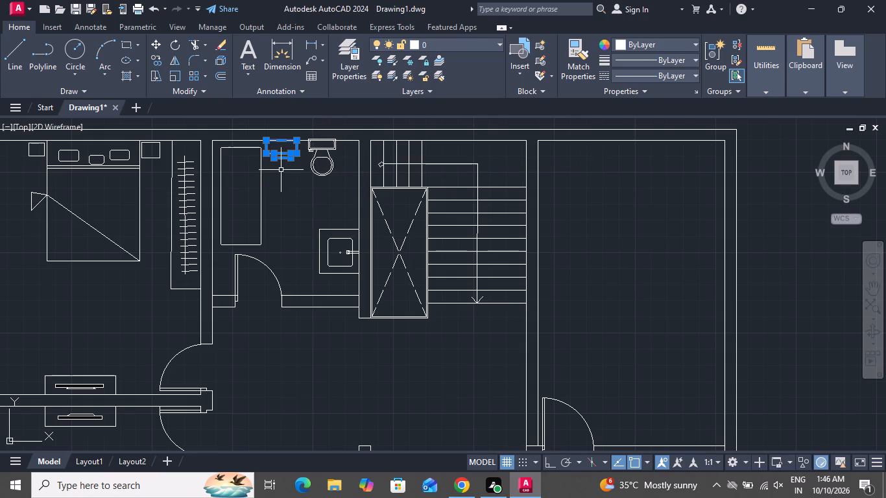
key("Delete")
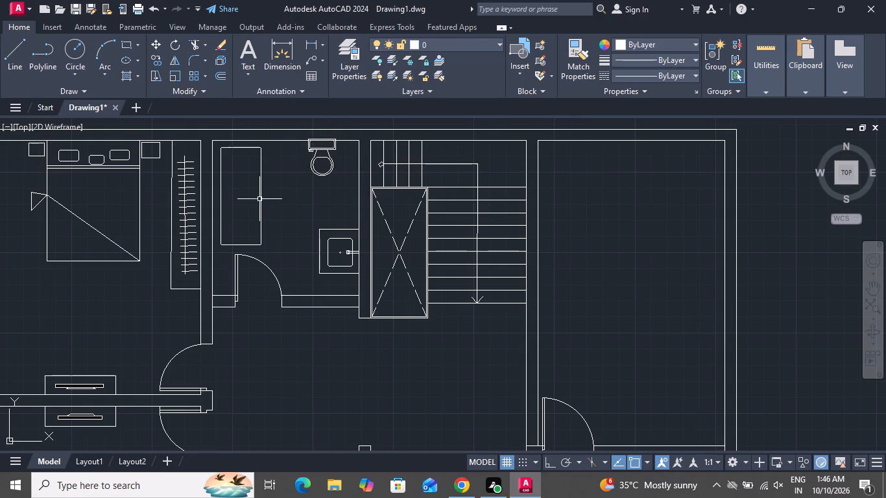
Draw an inner tub rectangle with a 2" fillet radius inside the bathtub outline.
type("rec f")
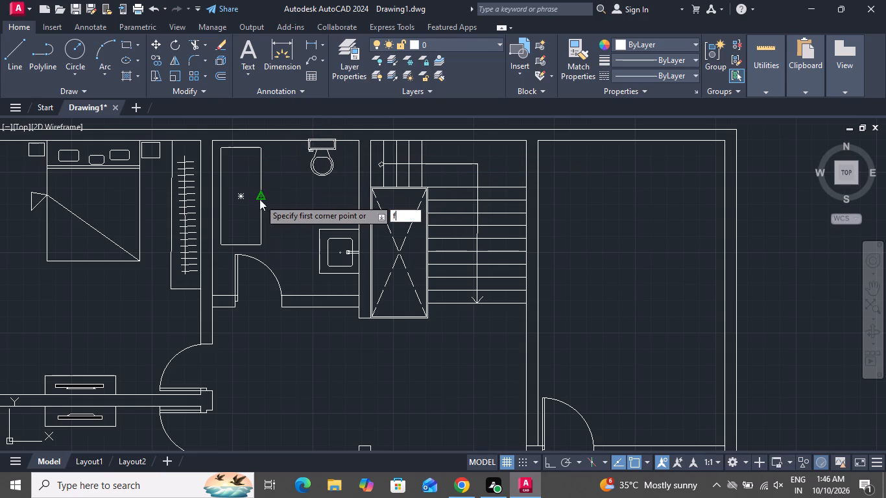
key("space")
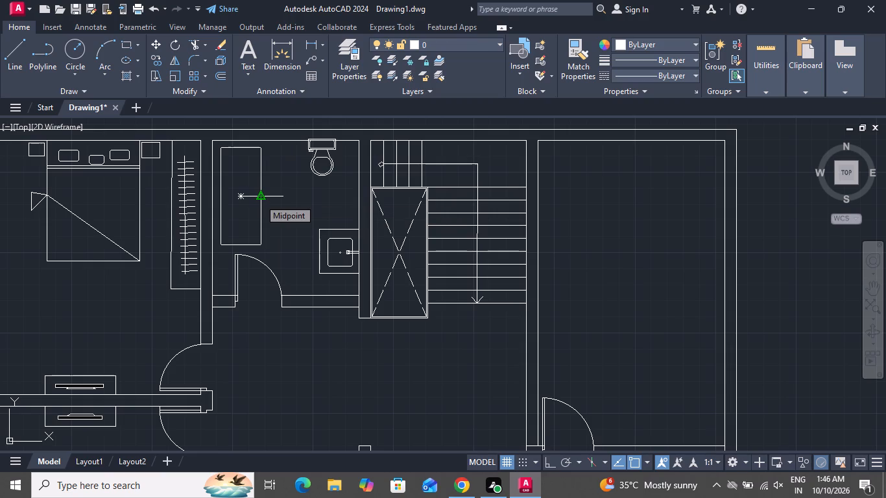
key("2")
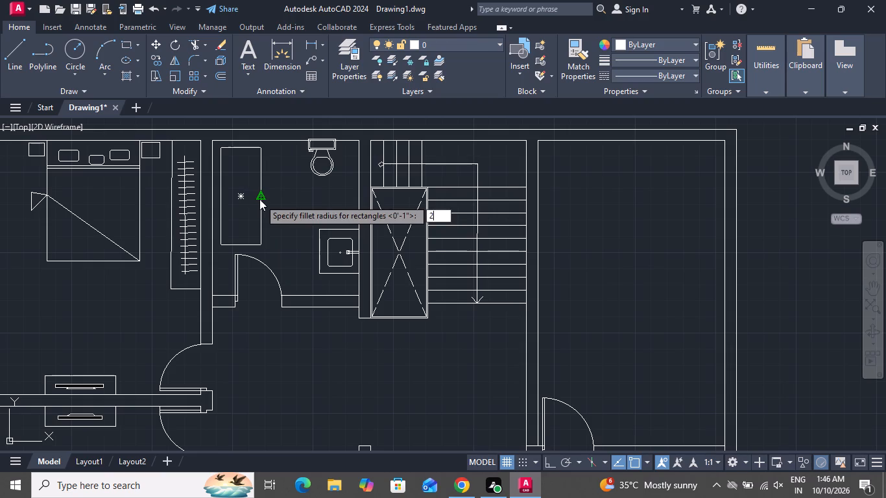
key("space")
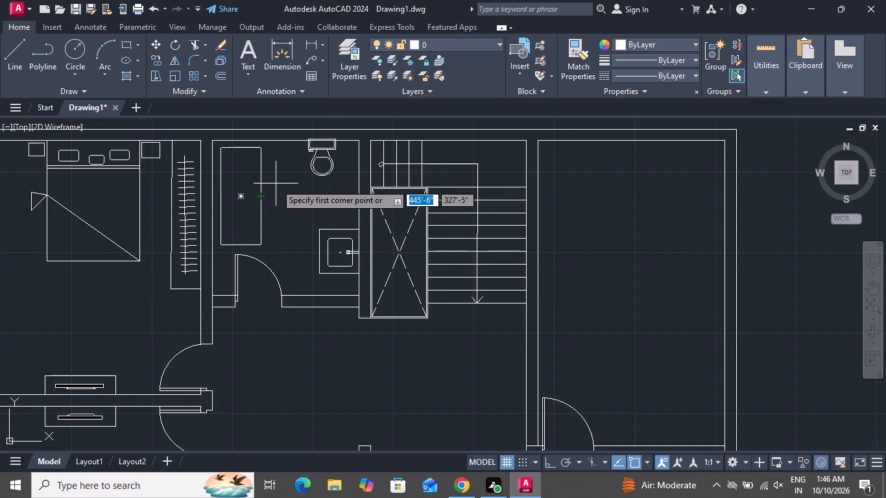
left_click(226, 157)
key("Escape")
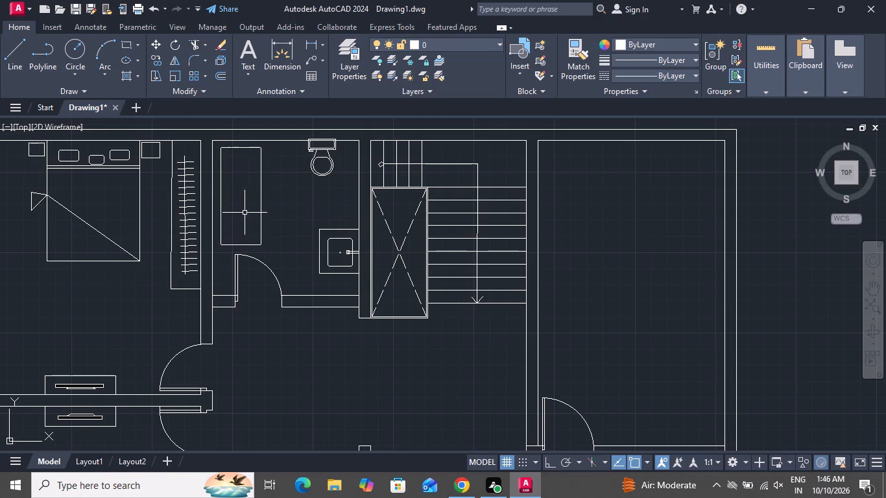
left_click(123, 43)
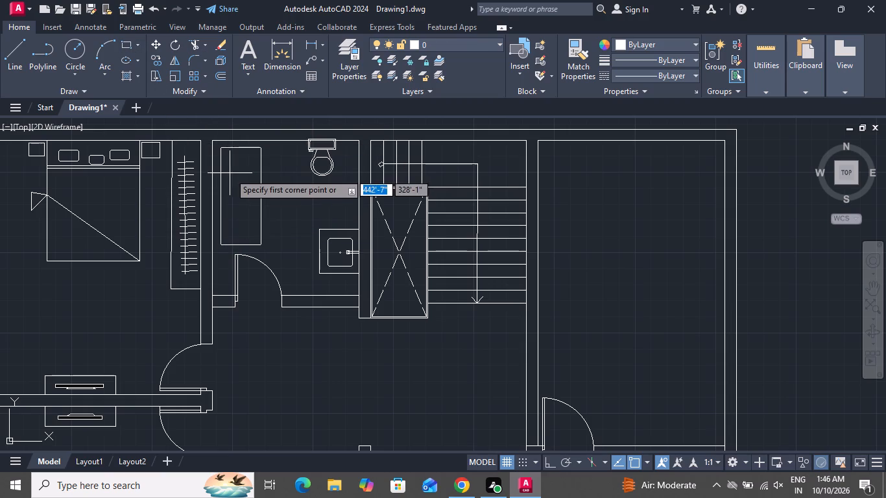
left_click(231, 165)
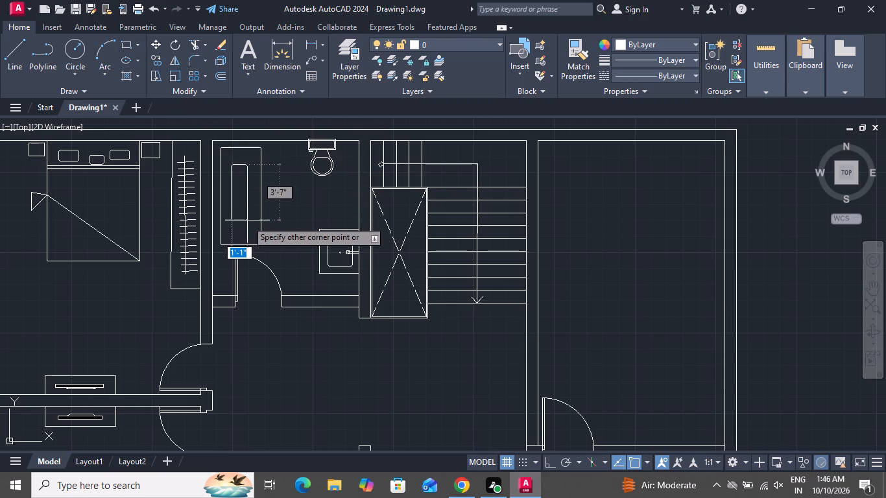
left_click(254, 237)
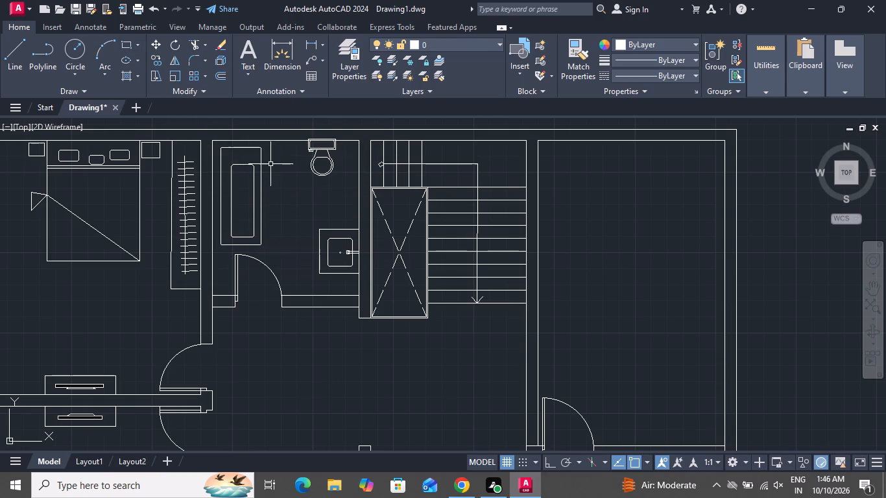
Move the inner tub rectangle about 4" towards the wardrobe-side wall and 4" up within the bathtub outline.
scroll(272, 168, "down", 1)
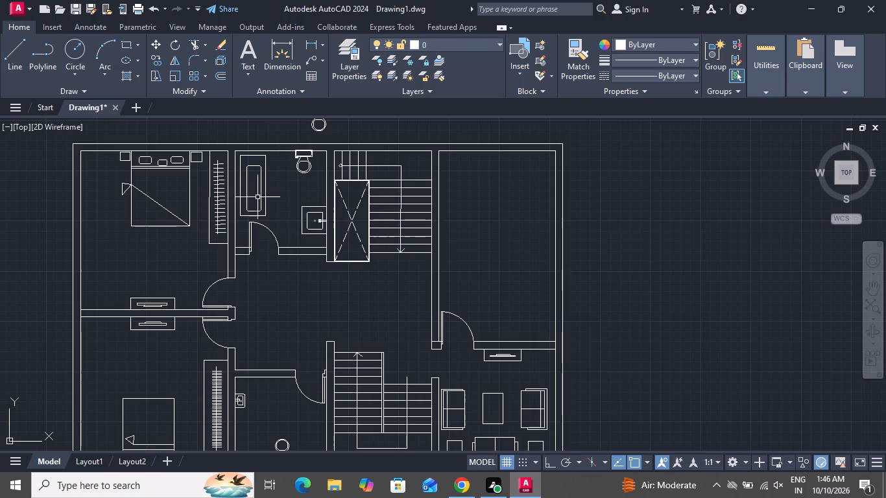
scroll(226, 181, "up", 1)
left_click(267, 158)
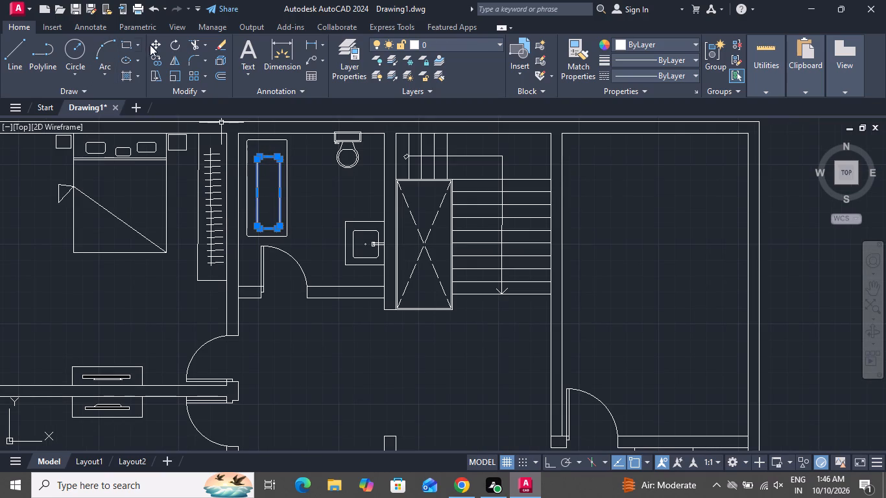
left_click(154, 43)
left_click(254, 161)
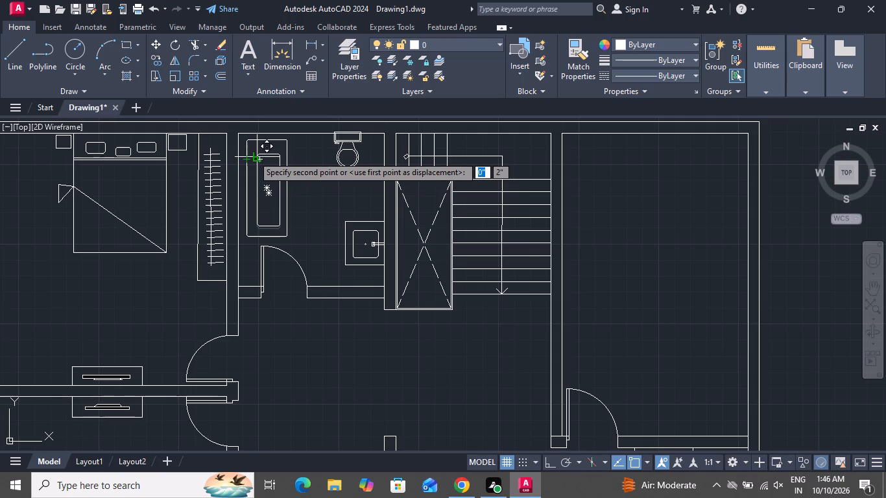
scroll(253, 156, "up", 3)
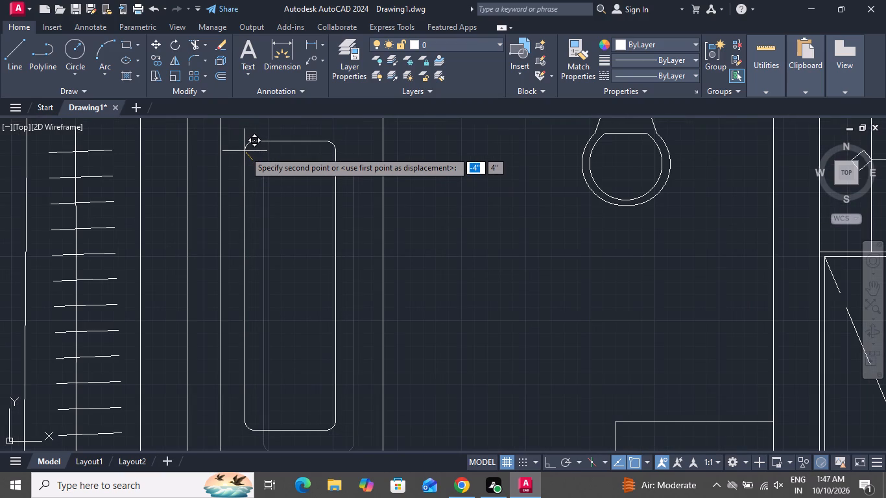
left_click(245, 150)
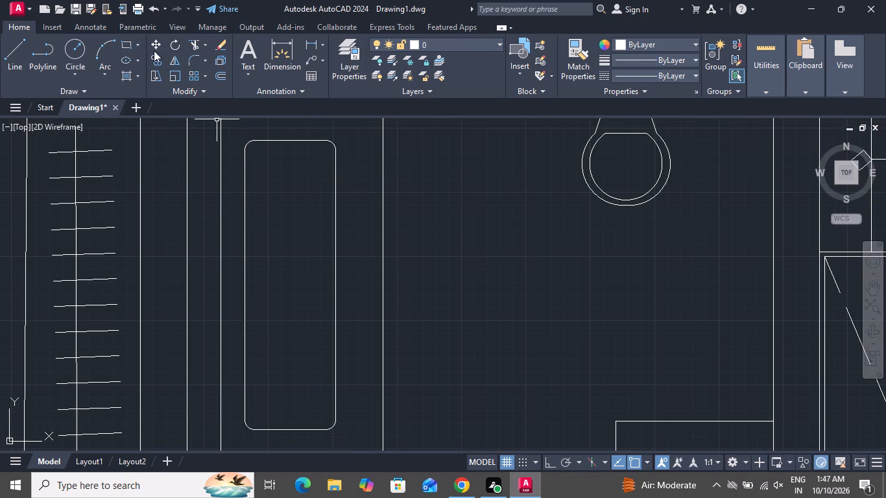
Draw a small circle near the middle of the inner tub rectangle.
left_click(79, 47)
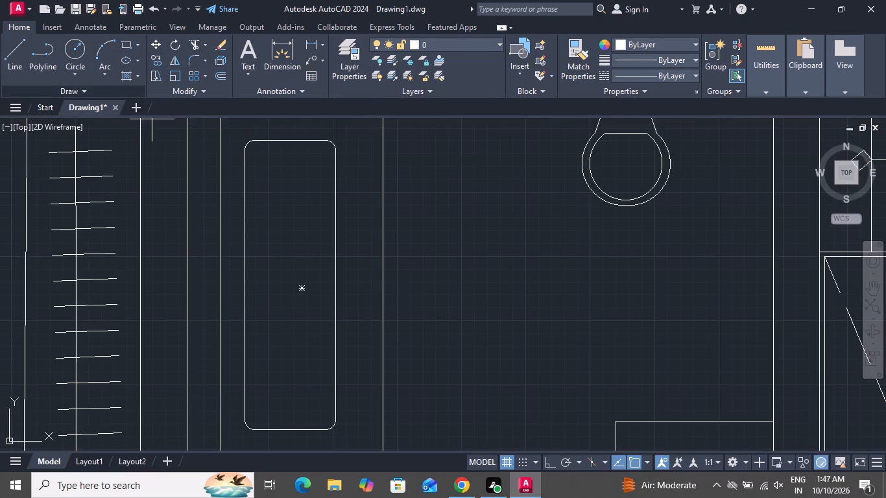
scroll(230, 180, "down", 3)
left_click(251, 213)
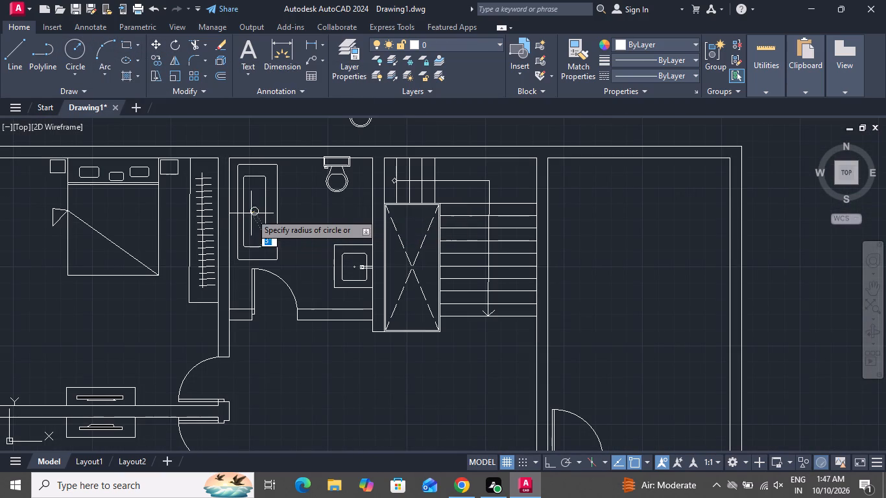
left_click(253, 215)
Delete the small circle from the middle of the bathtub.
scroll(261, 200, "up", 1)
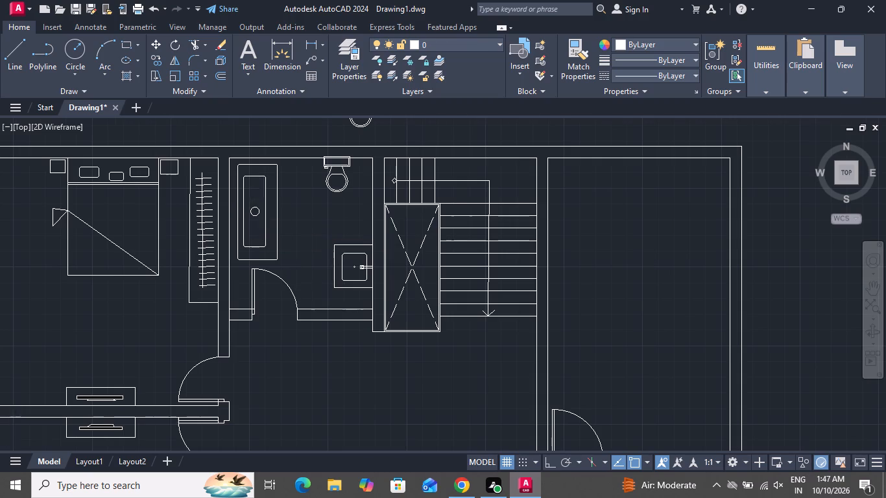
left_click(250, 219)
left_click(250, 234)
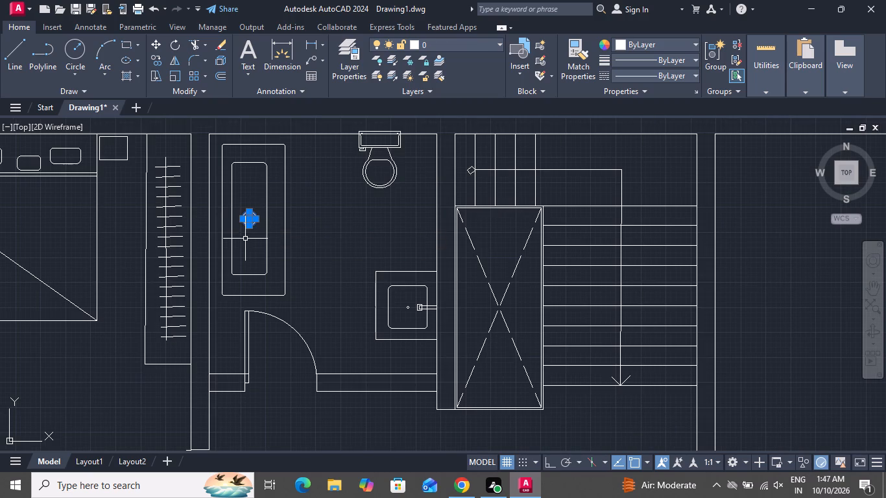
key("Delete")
Draw a drain circle of about 2" radius centred on the rounded lower-right corner arc of the inner tub rectangle.
left_click(77, 58)
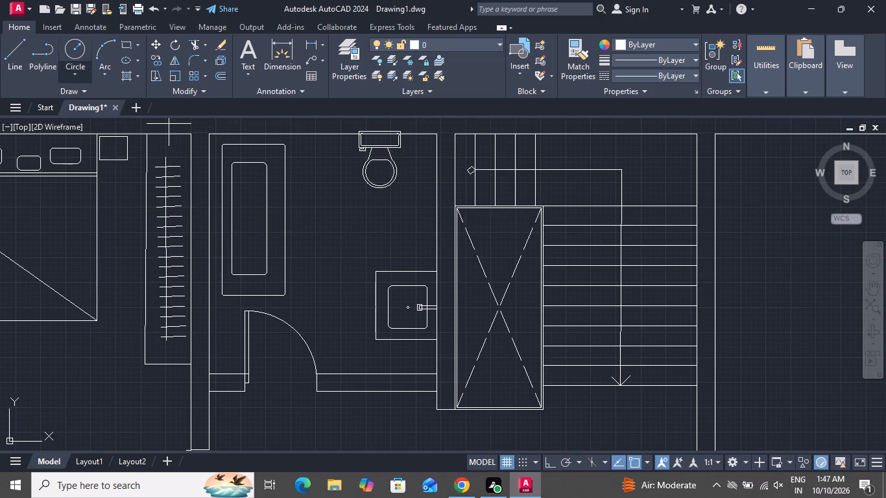
left_click(258, 268)
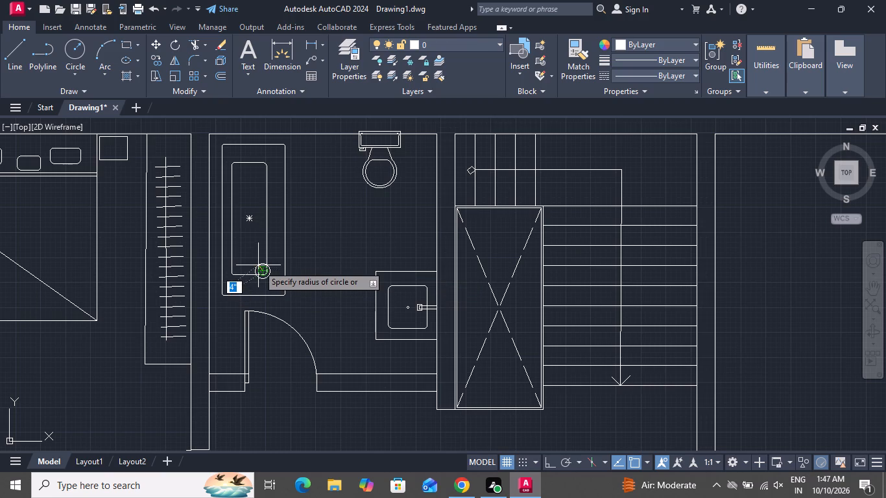
left_click(261, 270)
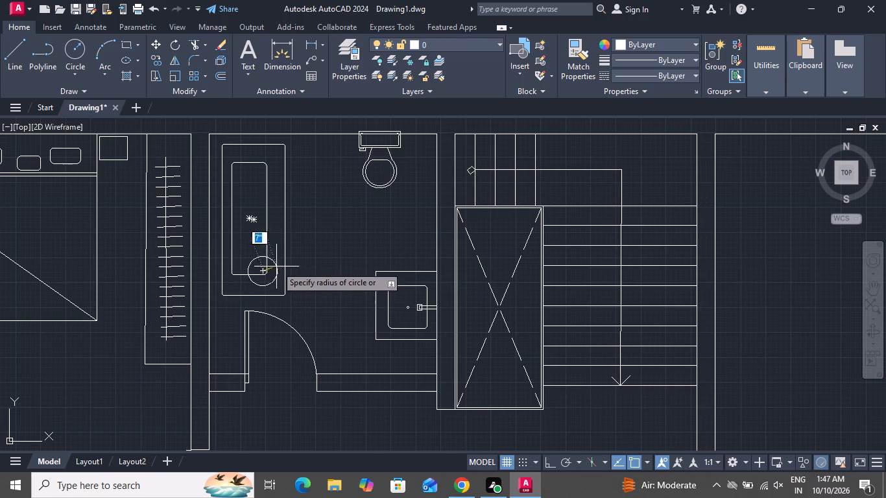
left_click(264, 268)
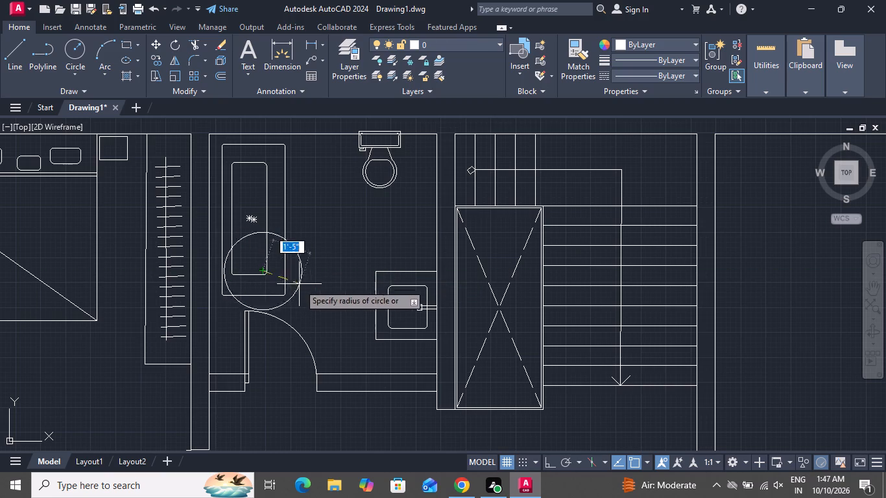
left_click(262, 268)
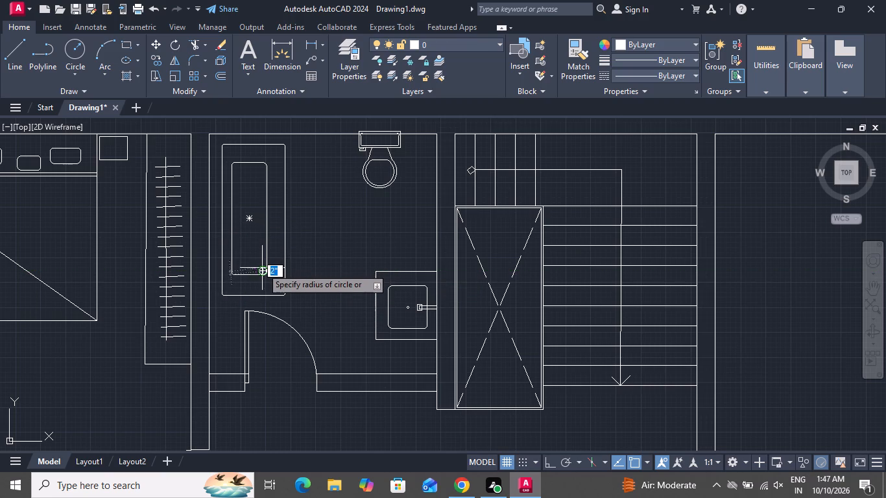
scroll(269, 271, "up", 2)
scroll(269, 271, "down", 1)
scroll(269, 271, "up", 2)
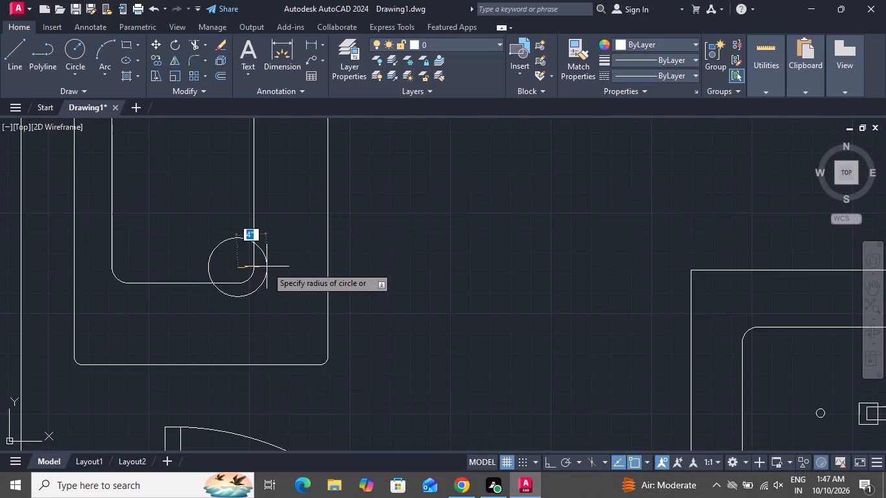
left_click(252, 262)
scroll(319, 322, "up", 1)
scroll(319, 323, "down", 2)
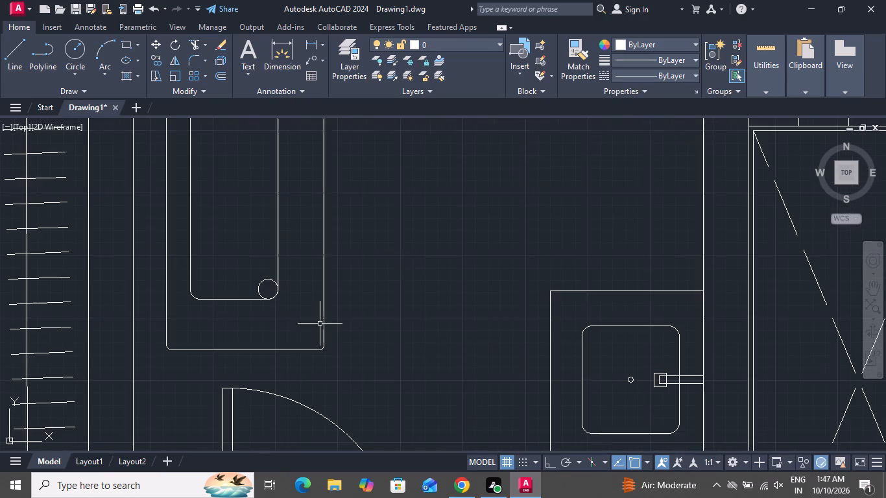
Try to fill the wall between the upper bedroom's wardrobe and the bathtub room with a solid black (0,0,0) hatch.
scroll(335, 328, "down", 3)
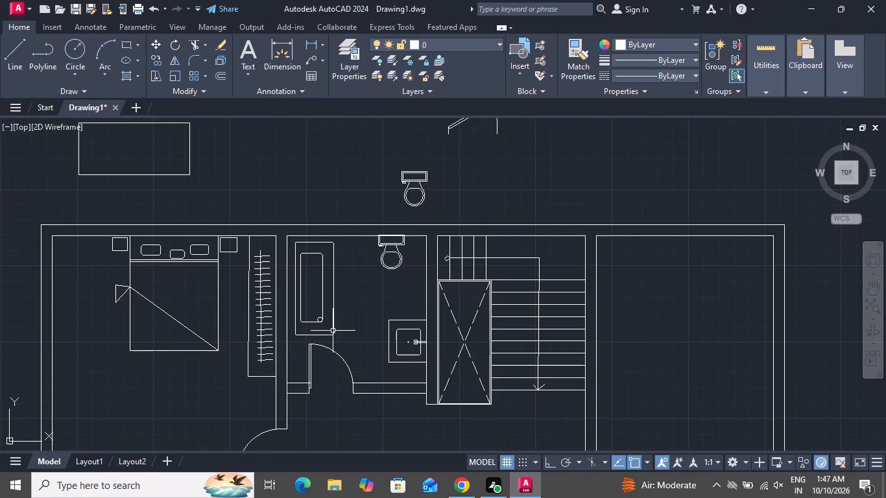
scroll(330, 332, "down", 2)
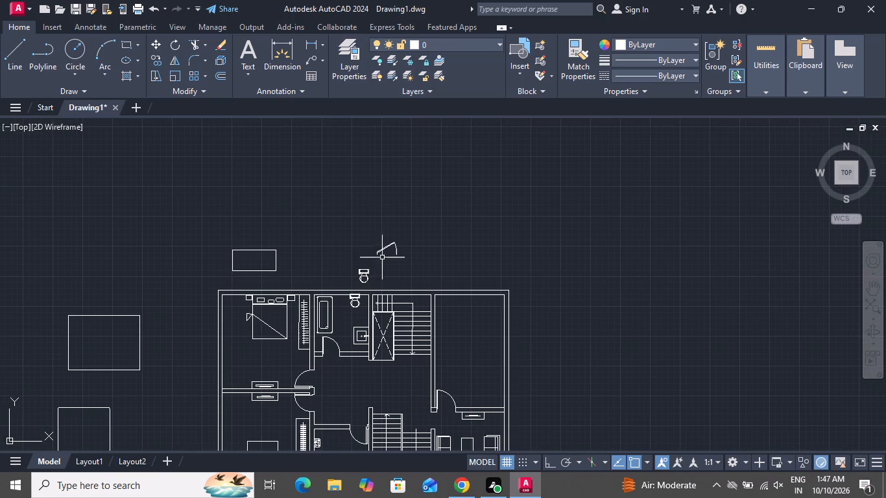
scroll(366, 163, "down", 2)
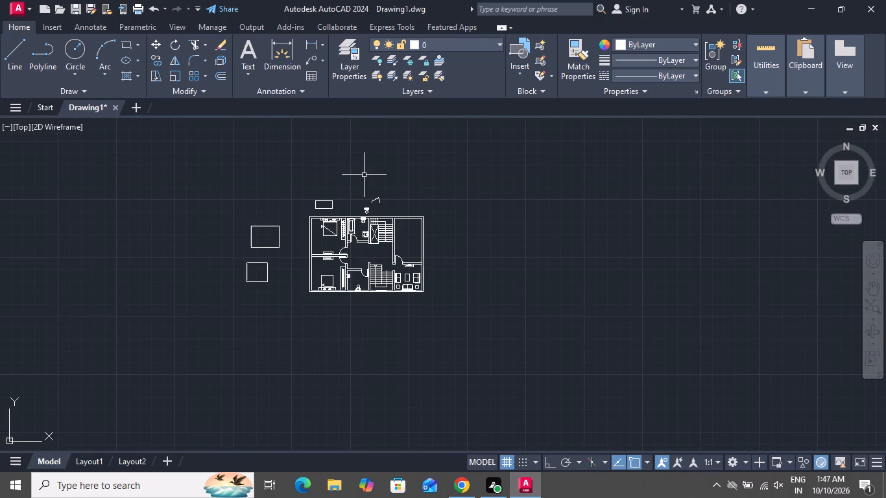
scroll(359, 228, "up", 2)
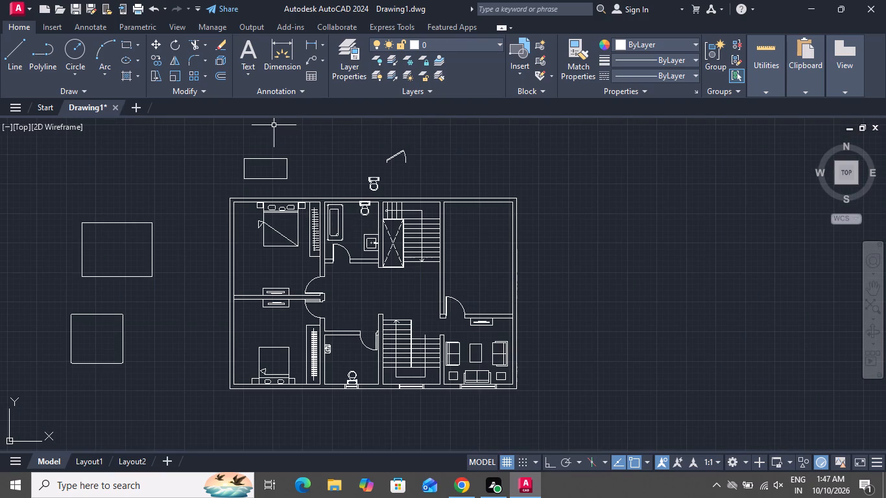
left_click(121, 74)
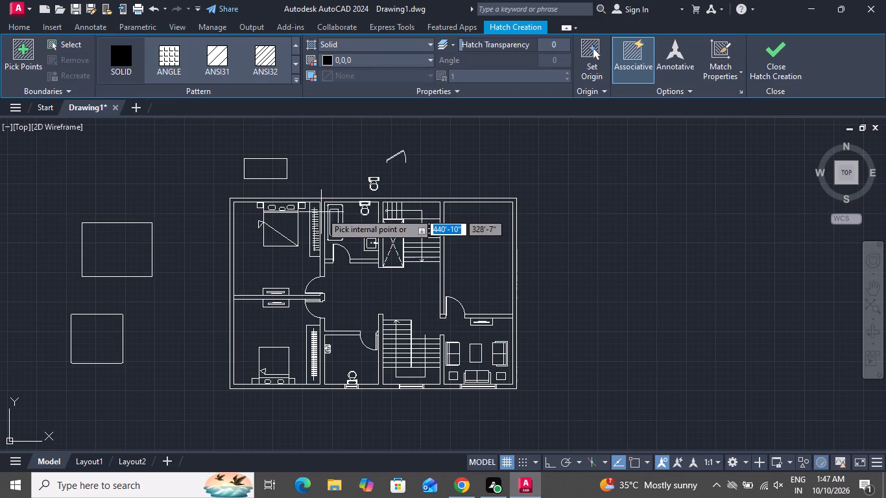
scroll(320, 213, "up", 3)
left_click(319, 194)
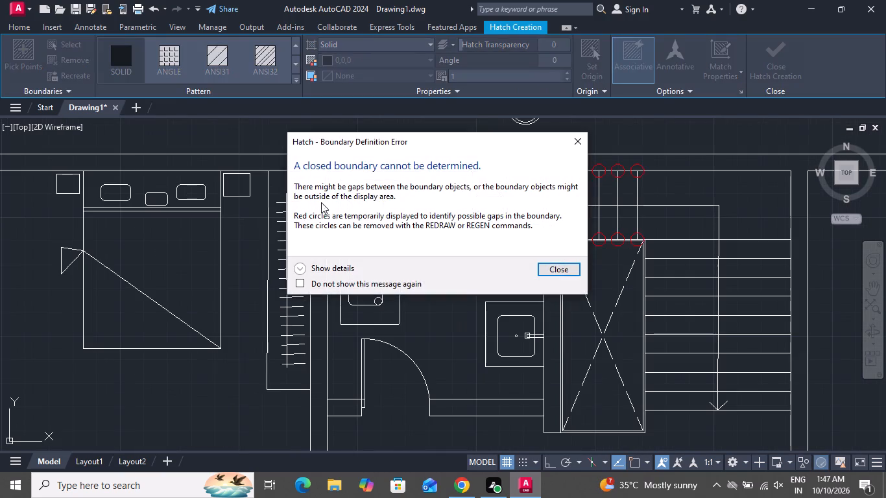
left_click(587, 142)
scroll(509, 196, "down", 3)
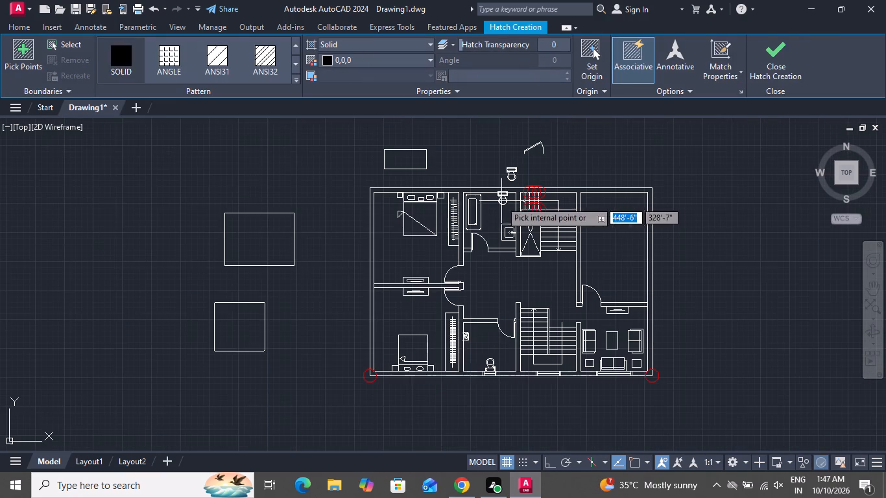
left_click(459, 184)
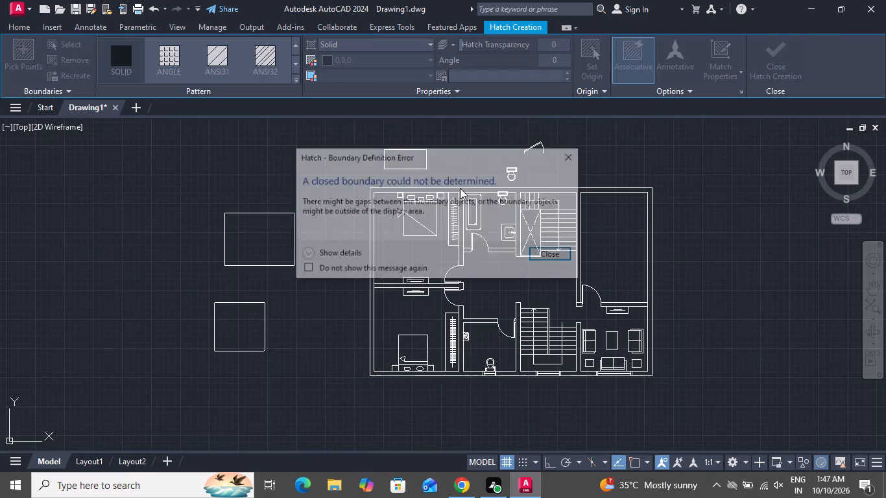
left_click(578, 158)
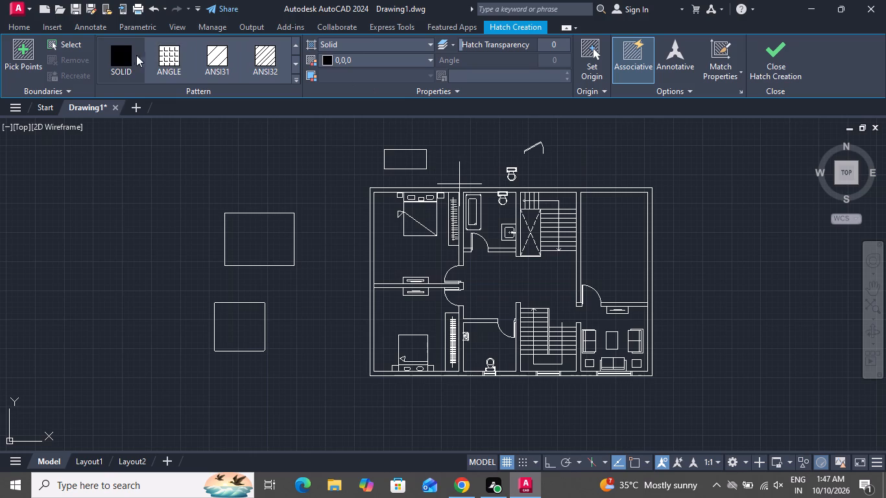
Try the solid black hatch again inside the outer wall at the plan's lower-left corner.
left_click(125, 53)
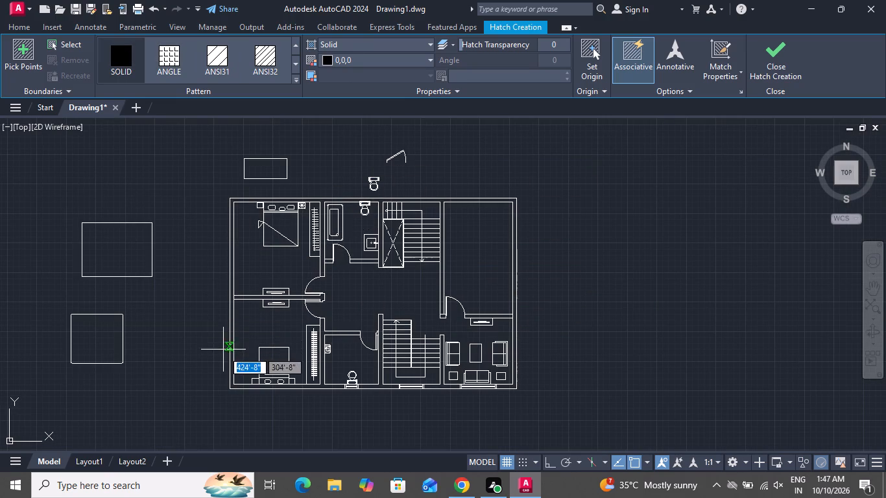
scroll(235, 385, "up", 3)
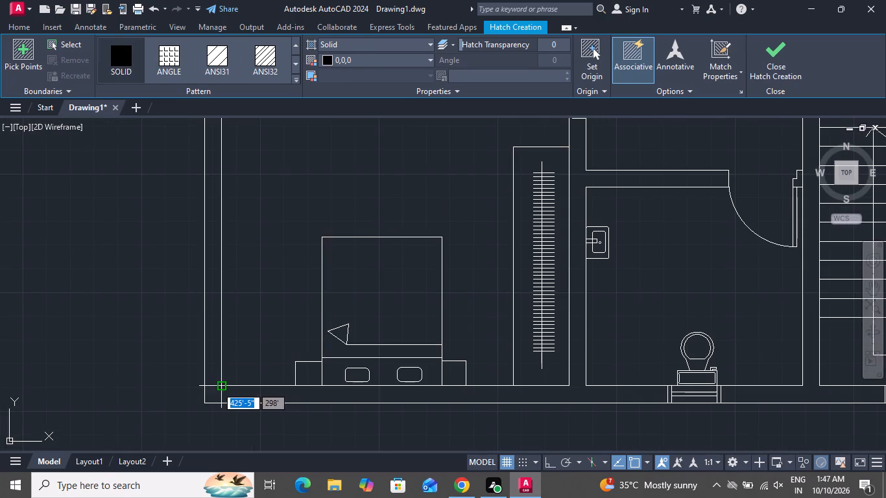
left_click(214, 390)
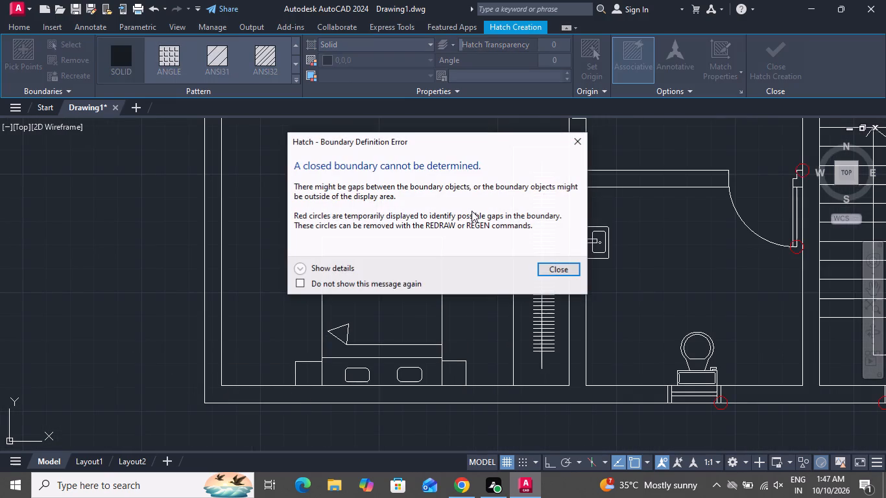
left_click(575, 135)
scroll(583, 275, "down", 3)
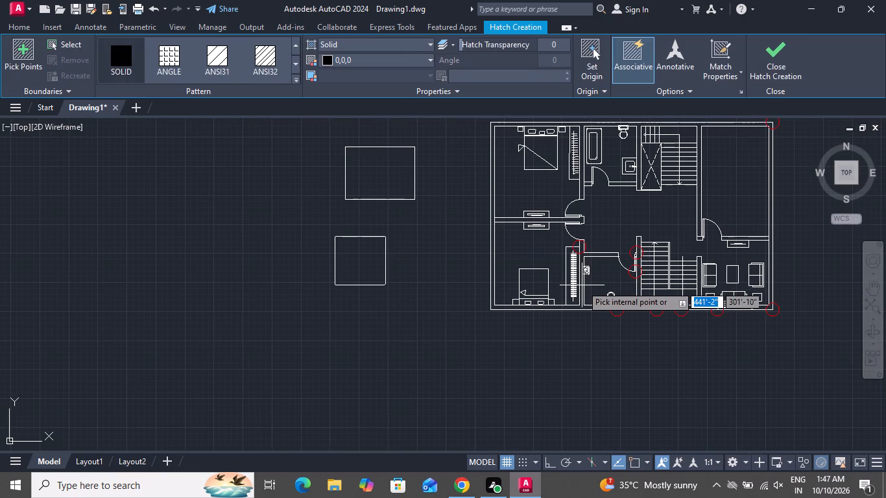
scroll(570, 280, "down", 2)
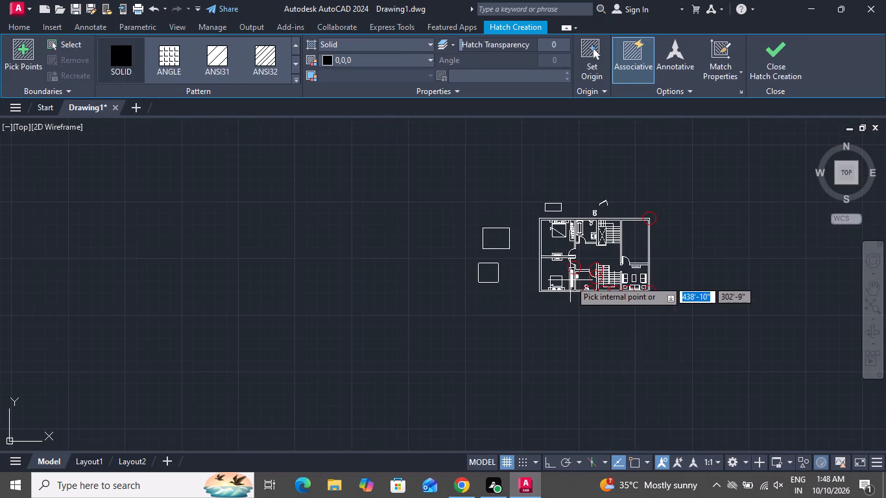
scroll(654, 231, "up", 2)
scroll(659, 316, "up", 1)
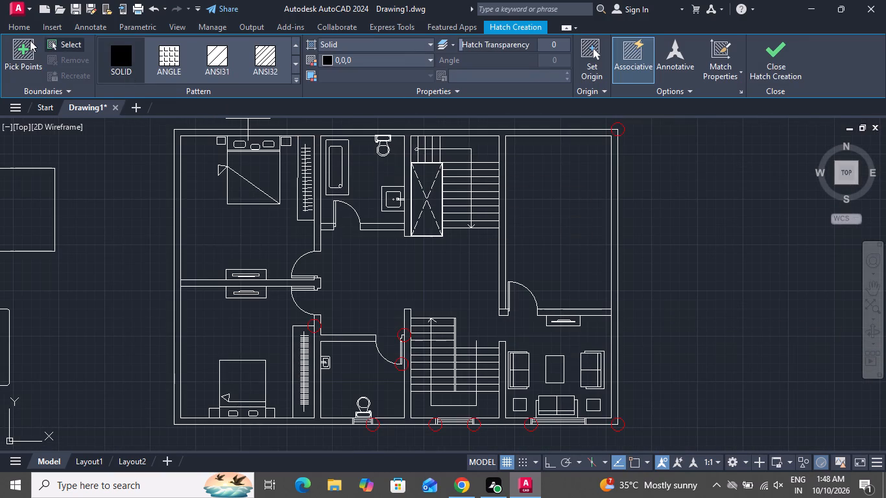
Add a two-line multiline text label below the bed in the upper bedroom, reading "bedroom" and "15'3"x19'9"".
left_click(22, 26)
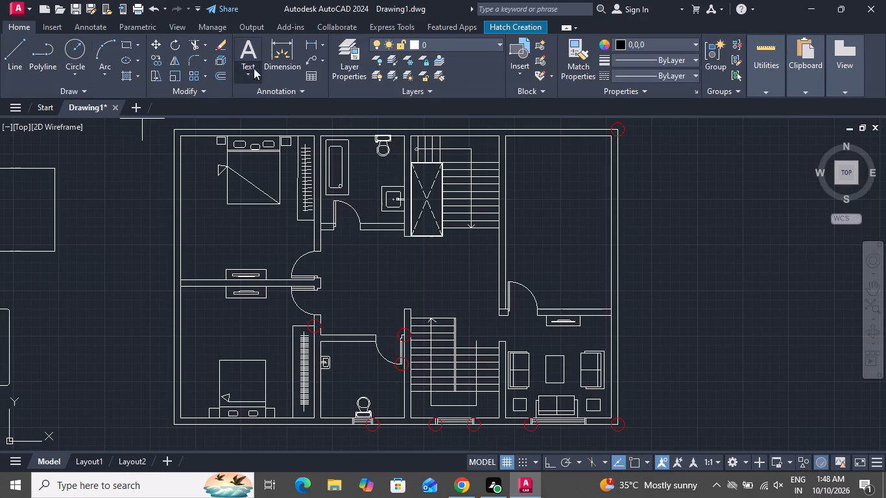
left_click(249, 48)
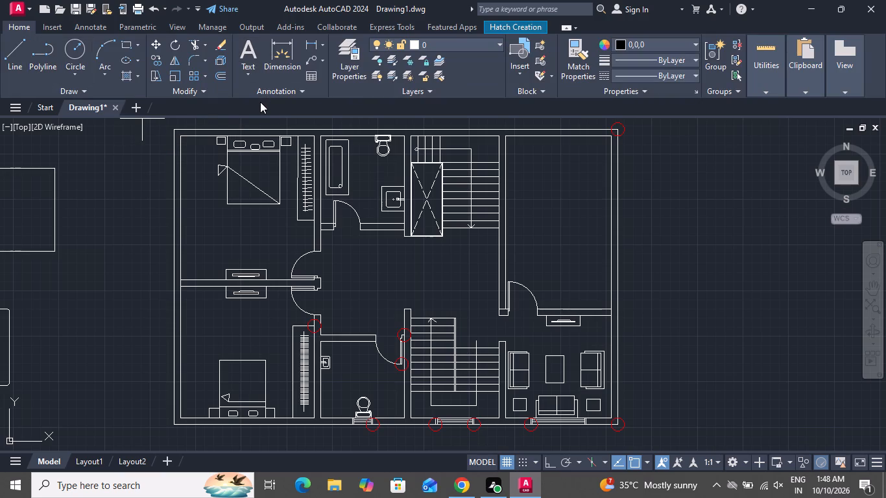
scroll(222, 226, "up", 2)
scroll(222, 226, "down", 1)
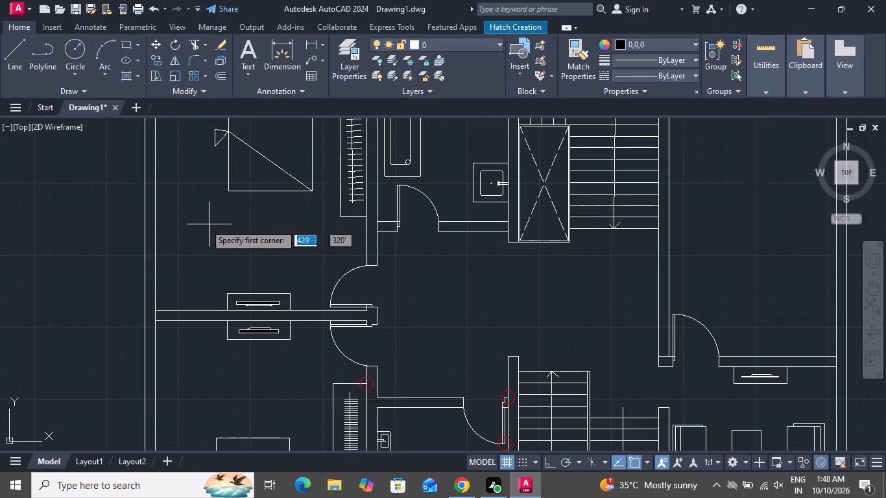
left_click(205, 224)
left_click(342, 248)
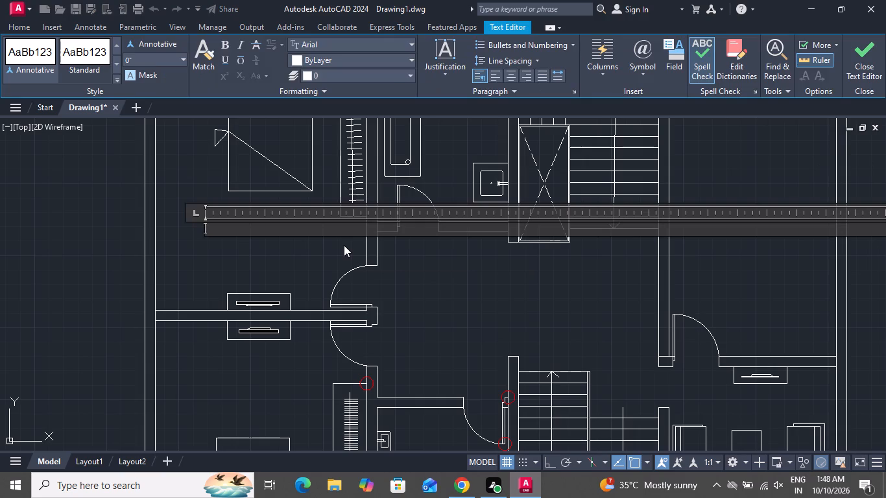
type("bedroom")
key("Return")
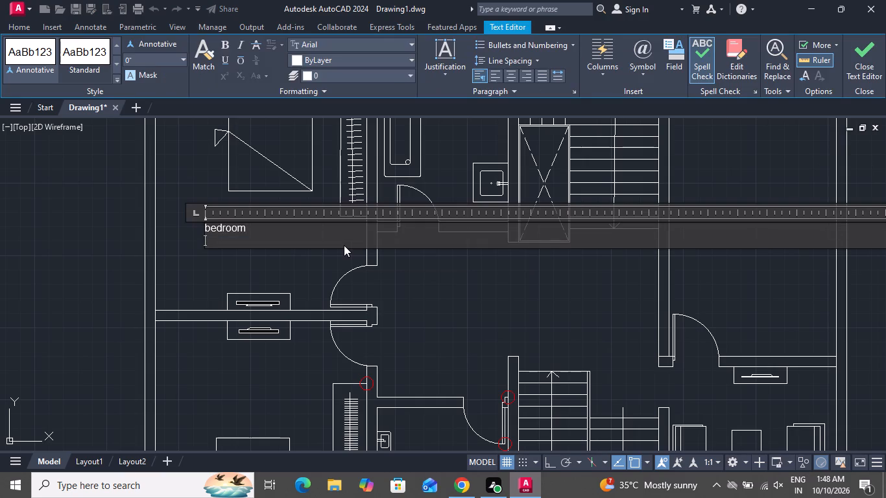
type("15'3\"")
key("x")
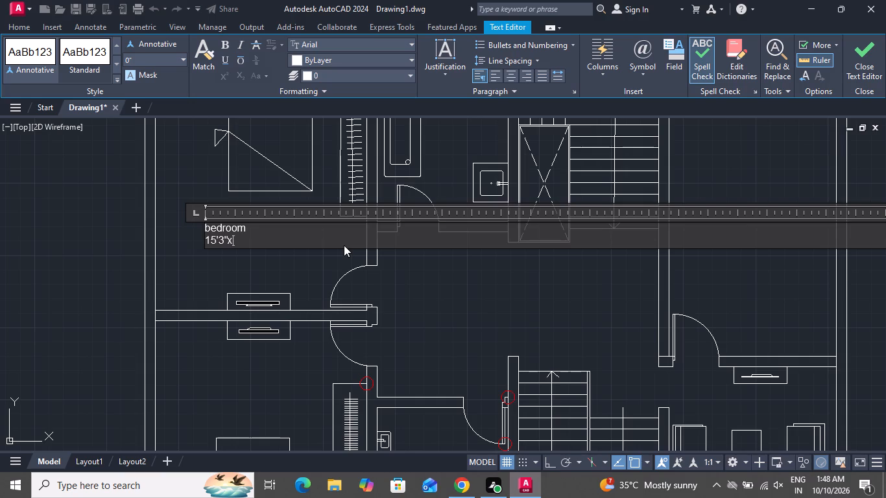
type("19'")
key("9")
key("shift+quotedbl")
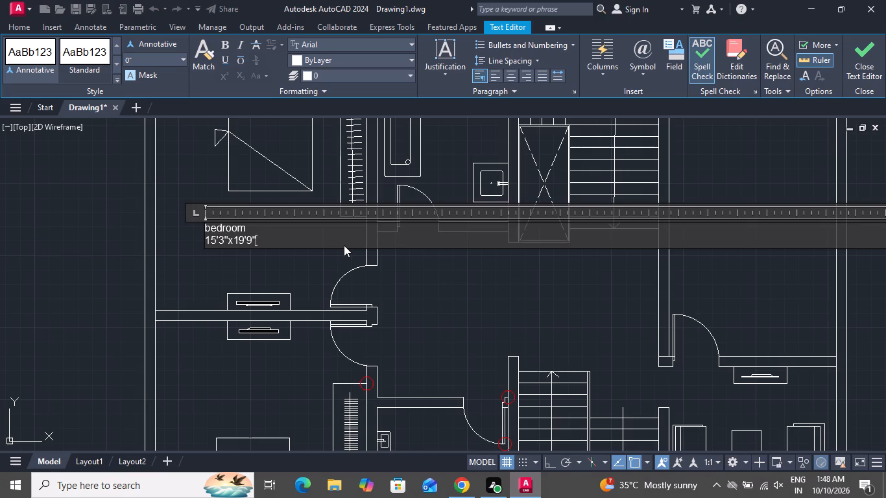
left_click(327, 274)
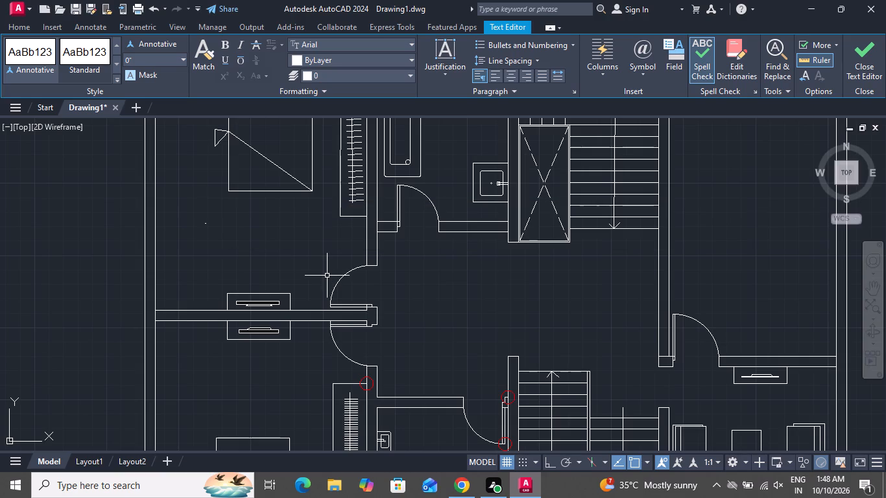
Set the text height of the upper bedroom's label to 7" through its properties.
left_click(208, 203)
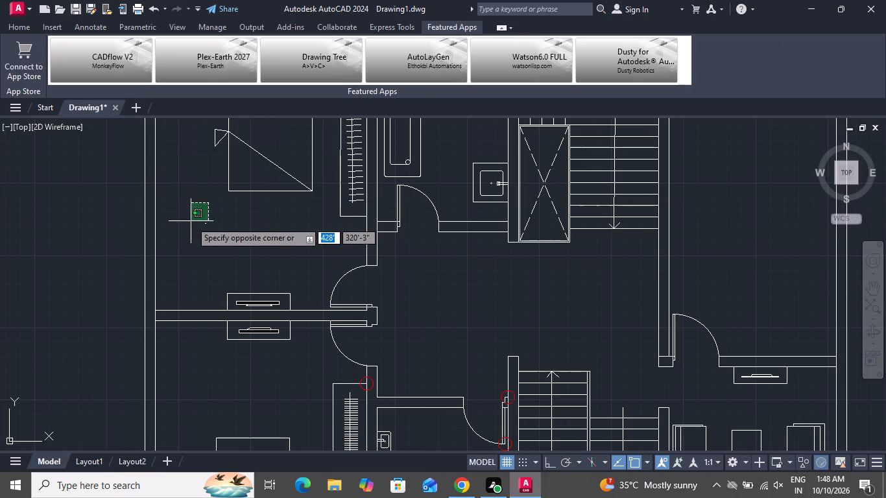
left_click(191, 221)
left_click_drag(213, 215, 203, 234)
left_click(191, 244)
right_click(191, 244)
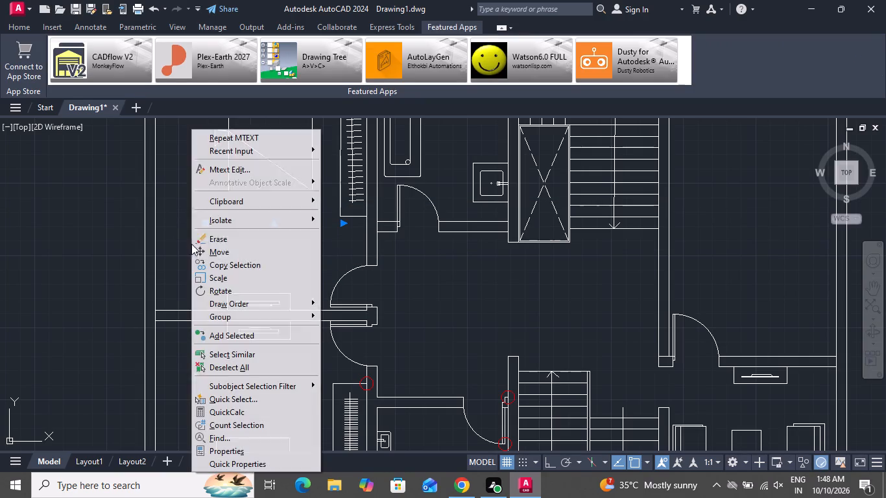
left_click(230, 450)
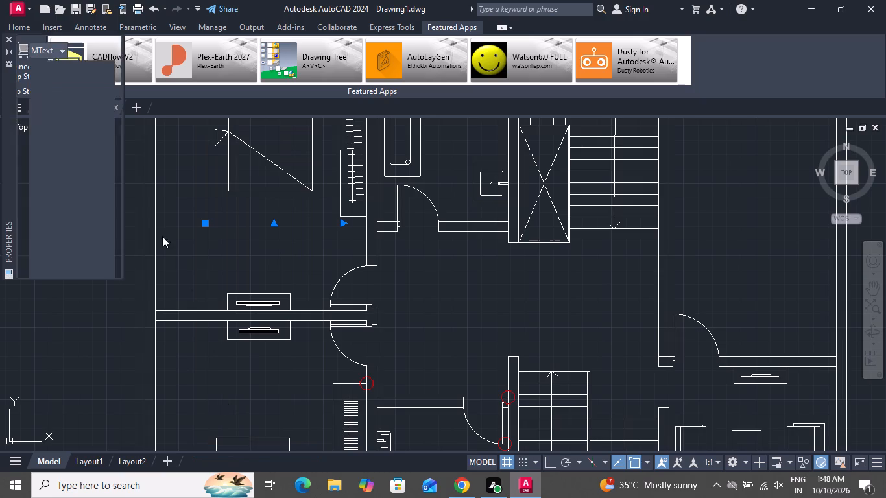
scroll(111, 187, "up", 1)
scroll(105, 189, "down", 2)
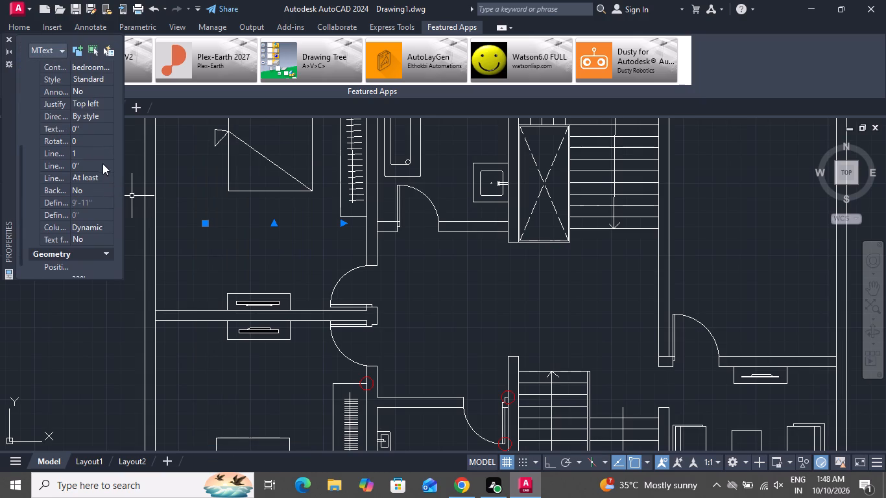
left_click(107, 136)
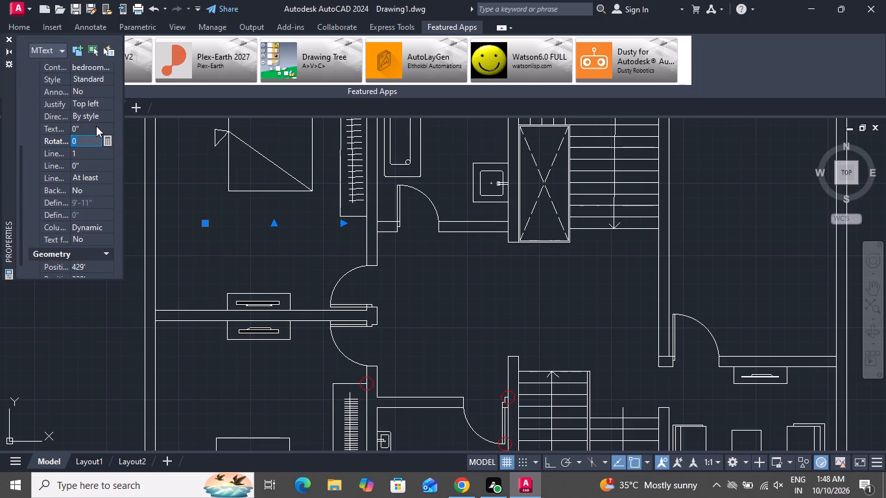
left_click(96, 126)
key("BackSpace")
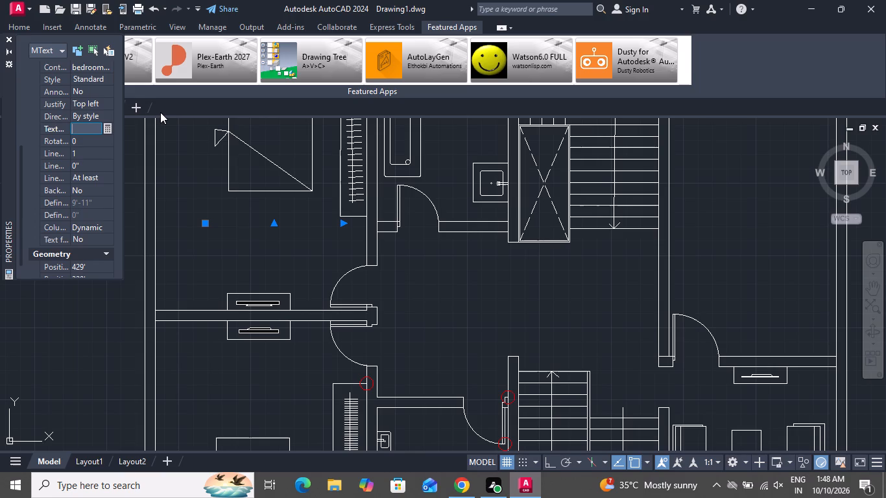
type("7\"")
key("Return")
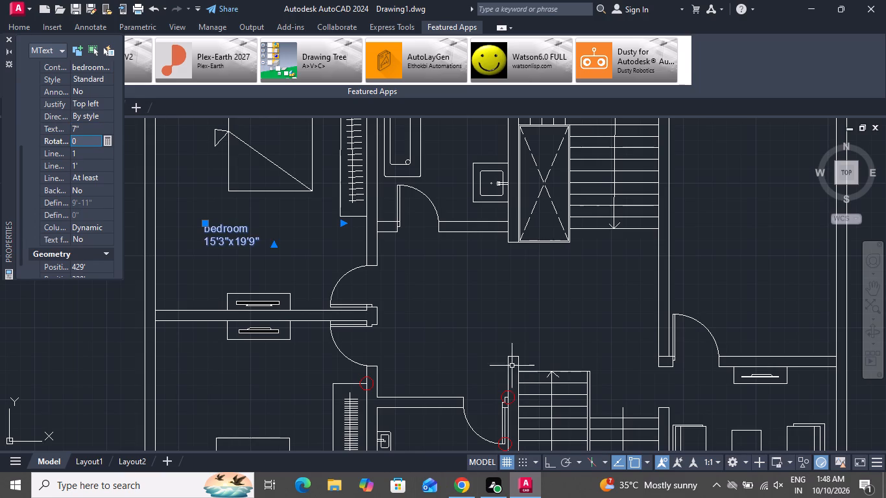
right_click(477, 350)
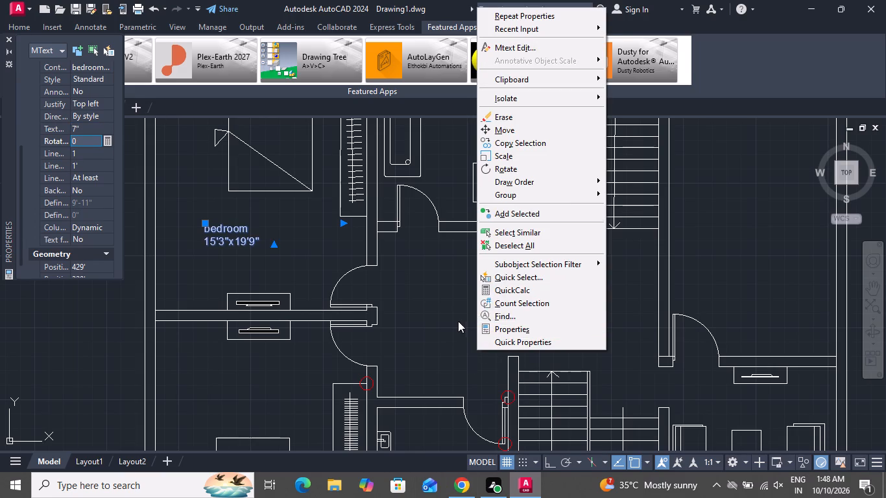
double_click(458, 321)
left_click(403, 296)
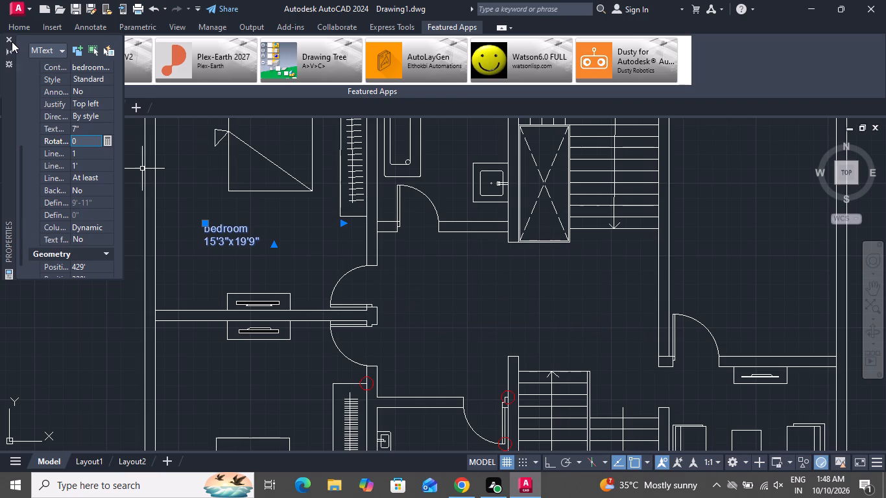
left_click(12, 41)
scroll(281, 258, "down", 3)
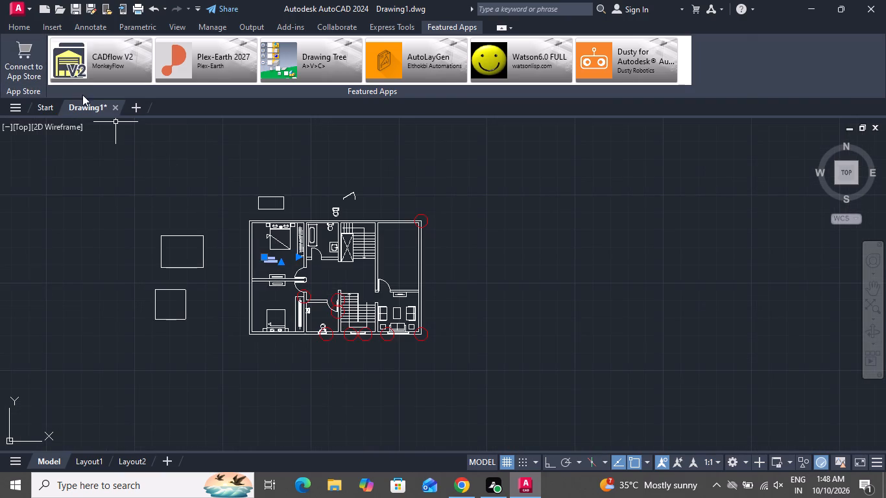
Copy the upper bedroom's two-line label into the bathtub room and the large empty room at the plan's upper right.
left_click(23, 26)
scroll(263, 259, "up", 1)
scroll(264, 257, "down", 1)
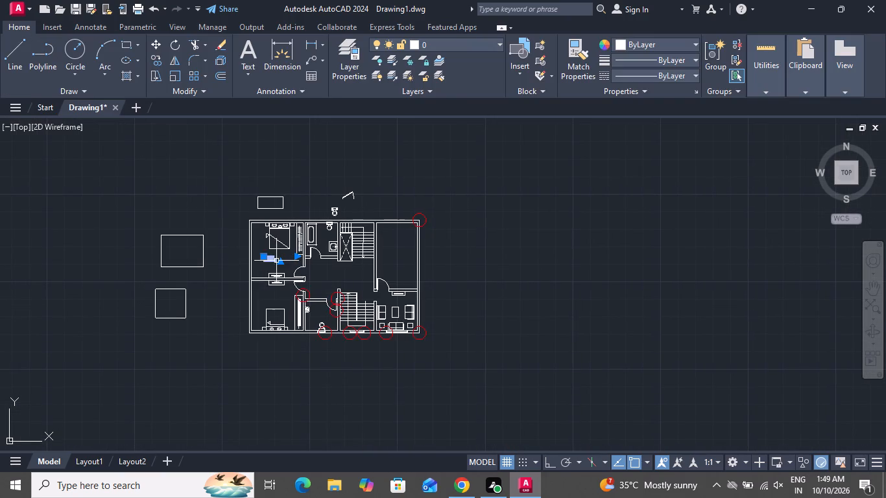
scroll(277, 261, "up", 3)
left_click(152, 59)
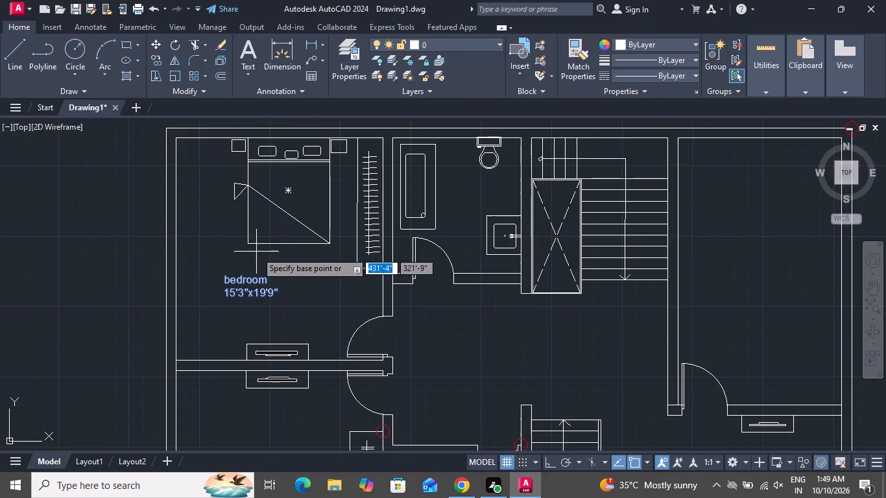
left_click(243, 293)
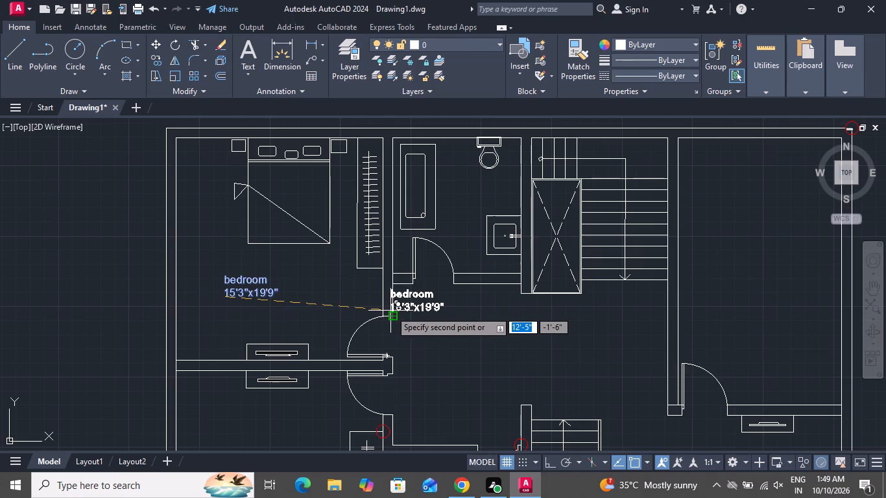
left_click(451, 198)
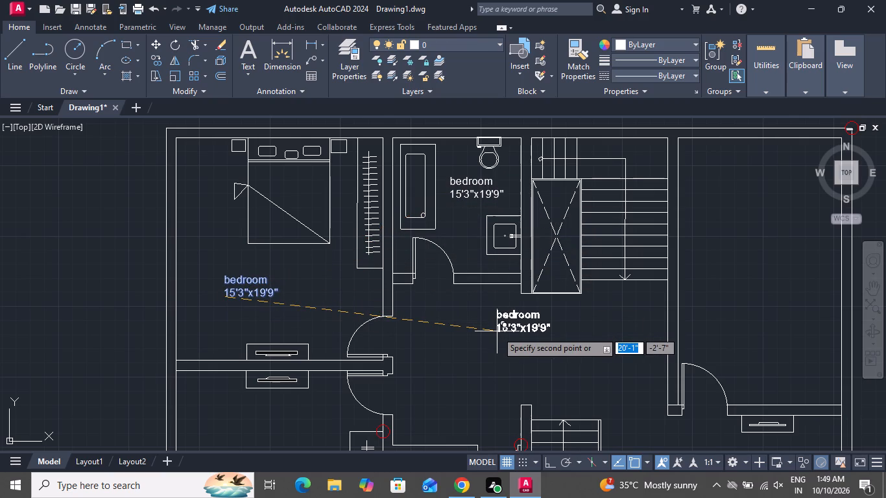
left_click(734, 276)
Place further copies of the bedroom label in the lower bathroom, the lower bedroom and above the sitting area's centre table.
scroll(577, 279, "down", 2)
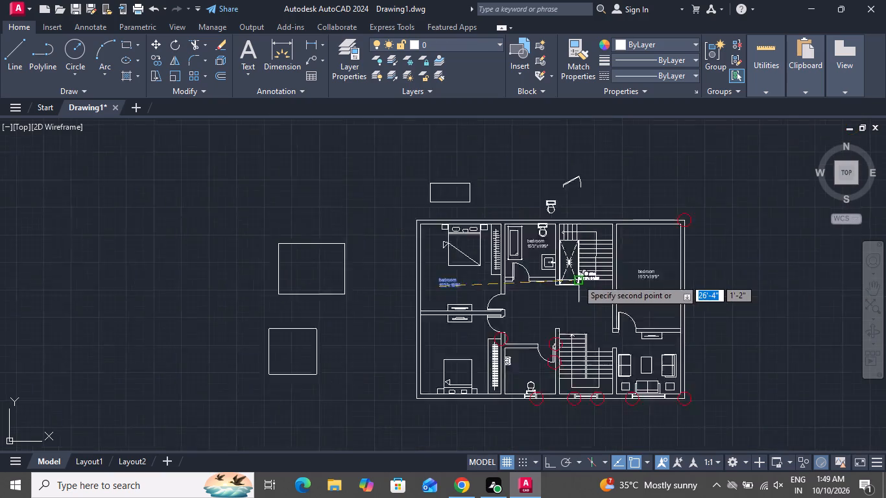
scroll(577, 279, "down", 1)
scroll(593, 344, "up", 3)
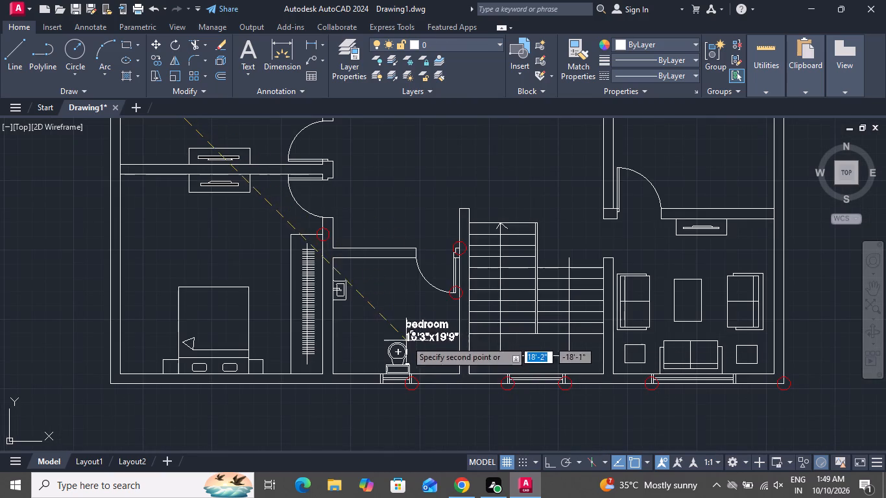
left_click(372, 323)
left_click(193, 251)
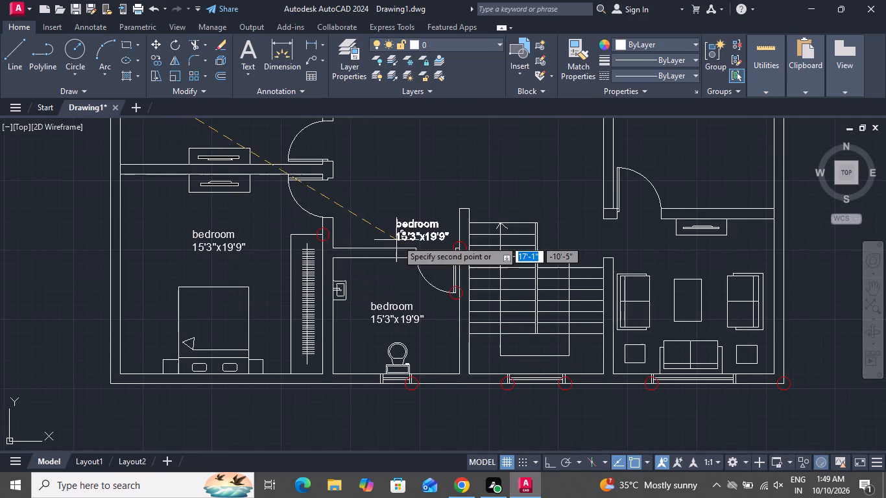
scroll(459, 277, "down", 2)
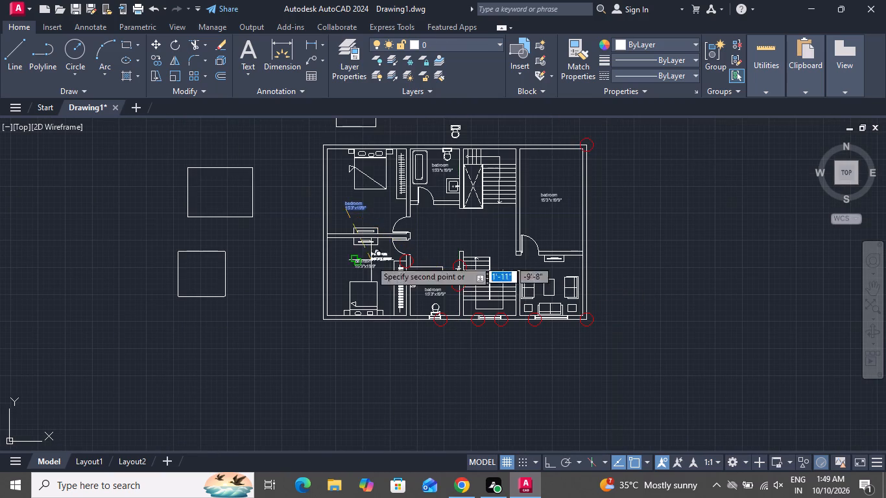
scroll(560, 279, "up", 5)
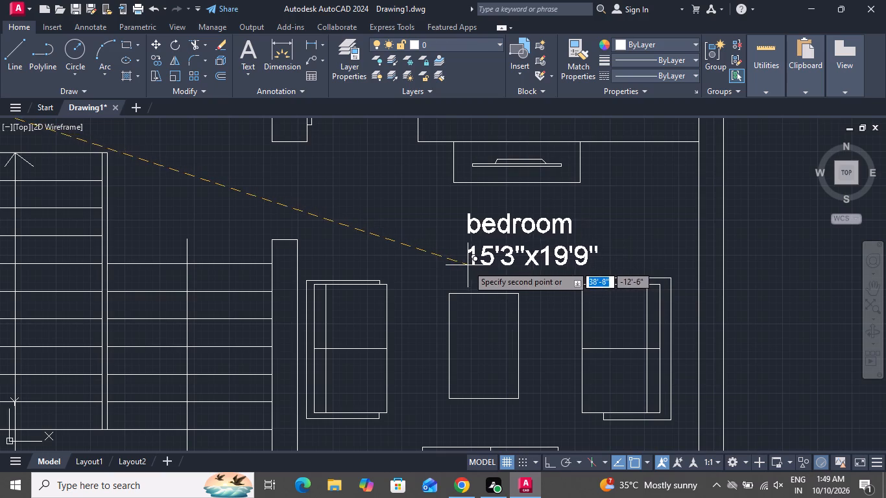
left_click(466, 265)
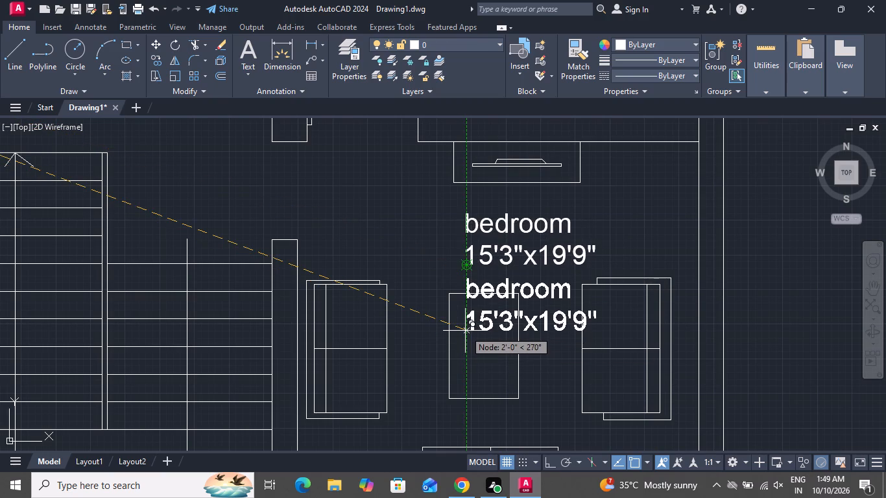
right_click(472, 296)
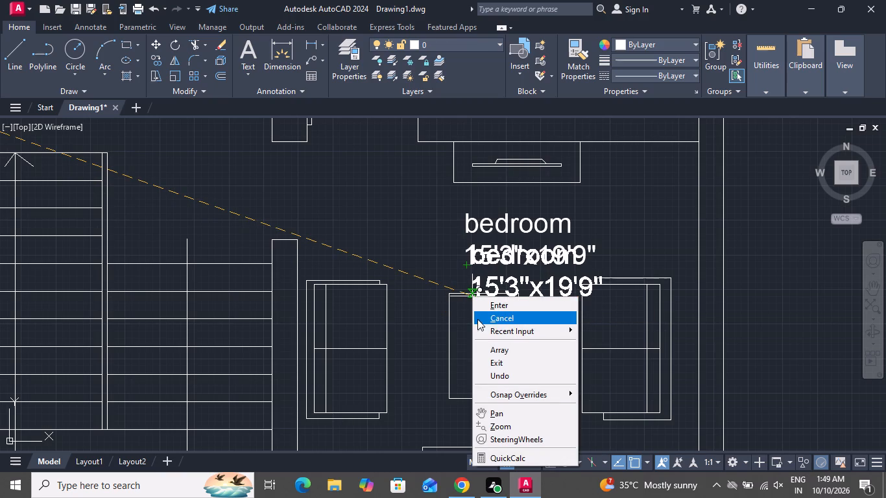
left_click(504, 320)
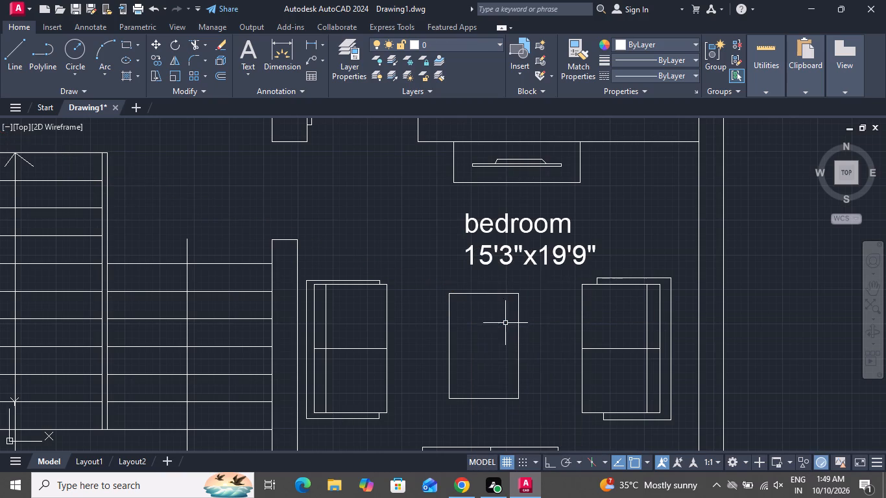
Delete the spare toilet lying outside the plan above the bathtub room.
scroll(529, 346, "down", 2)
scroll(531, 348, "up", 1)
scroll(531, 348, "down", 3)
scroll(447, 199, "up", 2)
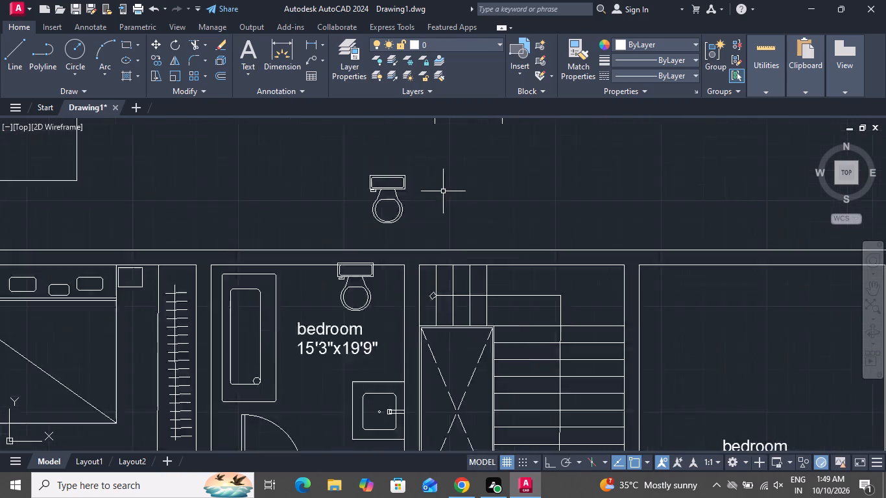
scroll(443, 191, "up", 1)
left_click_drag(403, 165, 399, 204)
left_click(312, 204)
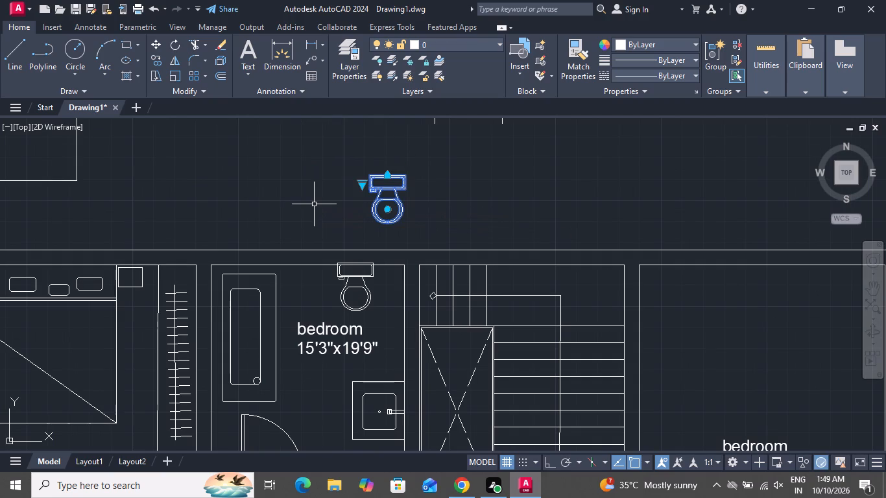
key("Delete")
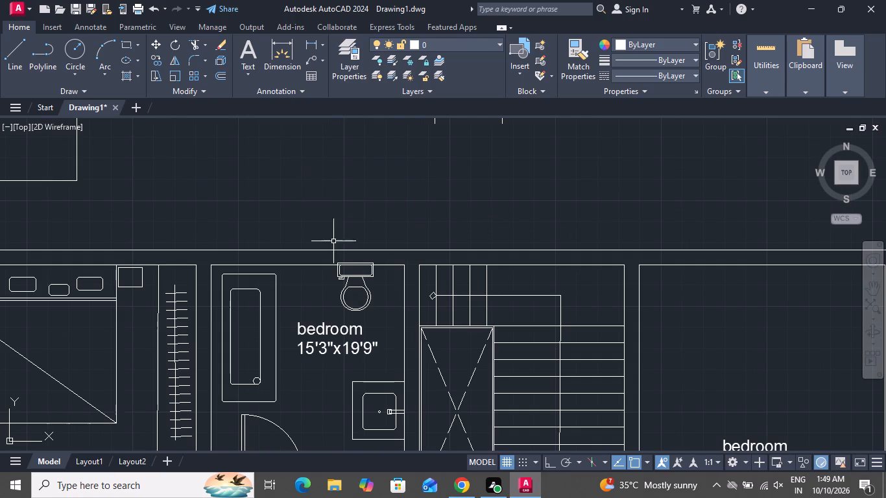
Move the bathtub room's toilet about 1'-4" towards the bathtub, with its tank against the inner face of the outer wall.
scroll(348, 292, "down", 1)
scroll(347, 291, "up", 1)
left_click(348, 279)
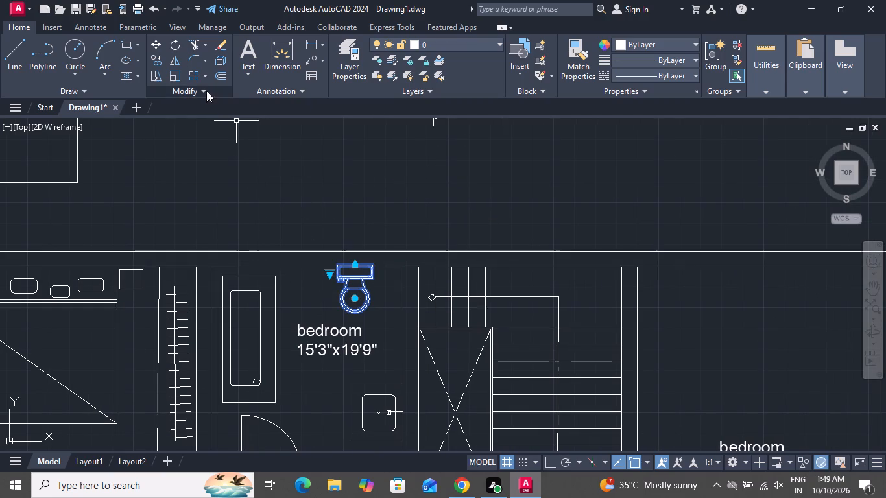
left_click(156, 47)
scroll(354, 263, "up", 2)
scroll(354, 263, "down", 1)
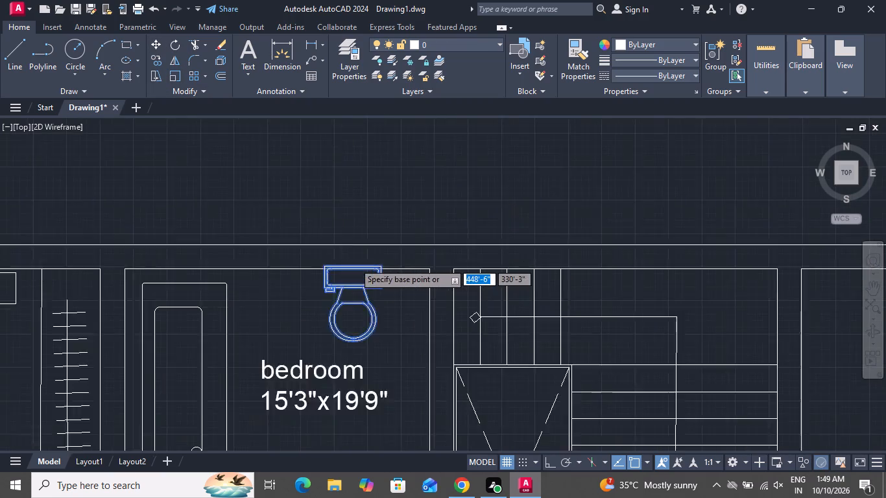
left_click(354, 263)
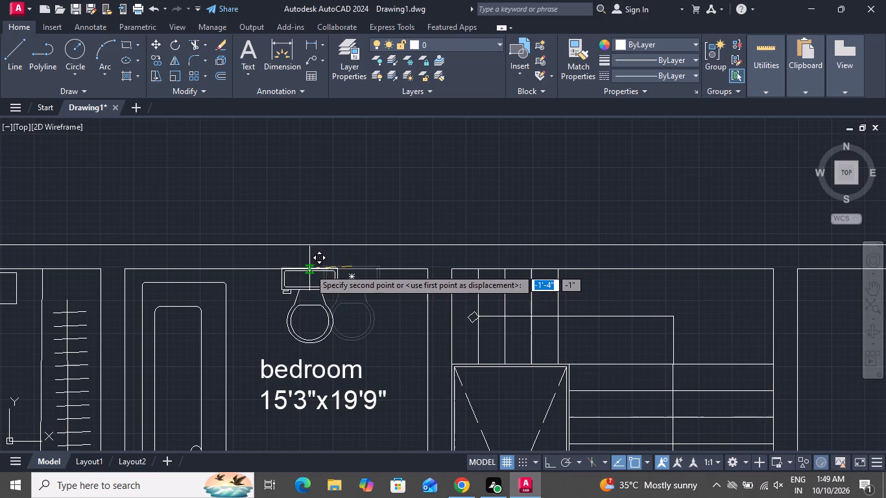
left_click(309, 268)
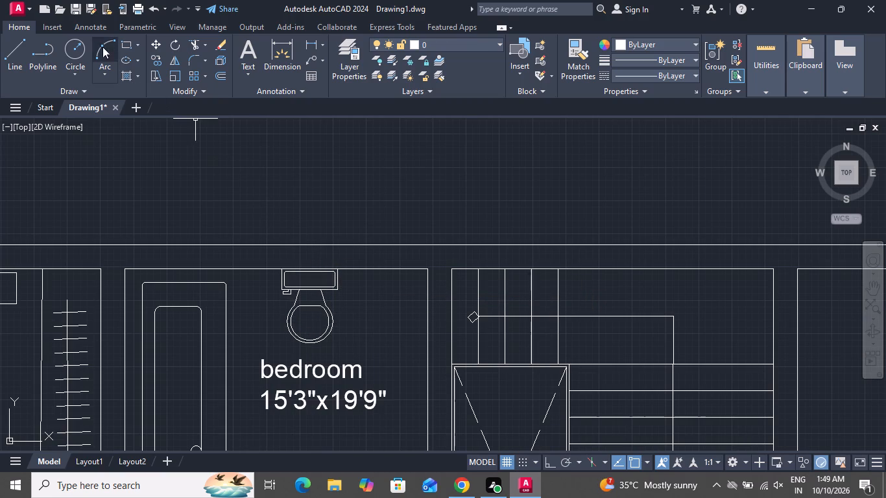
Draw a vertical line about 9" long across the outer wall's thickness, just on the bathtub side of the toilet tank.
left_click(20, 53)
scroll(316, 267, "up", 3)
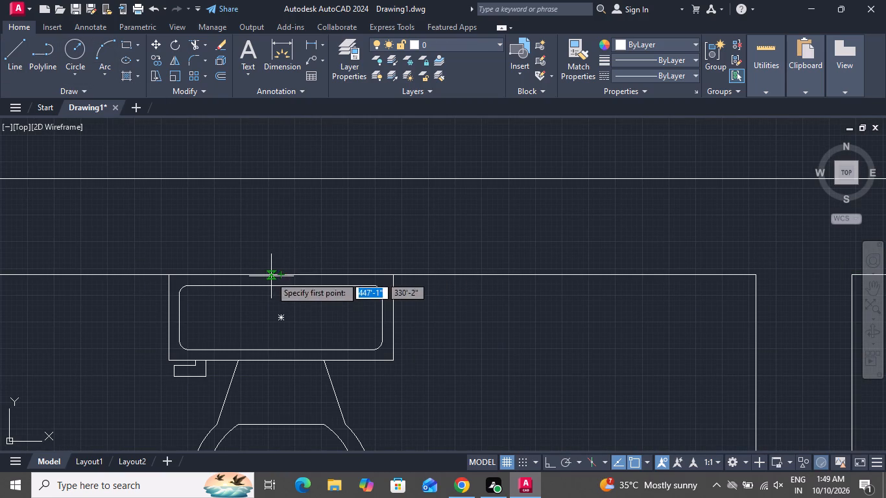
scroll(249, 276, "down", 1)
scroll(256, 276, "up", 1)
scroll(259, 276, "down", 1)
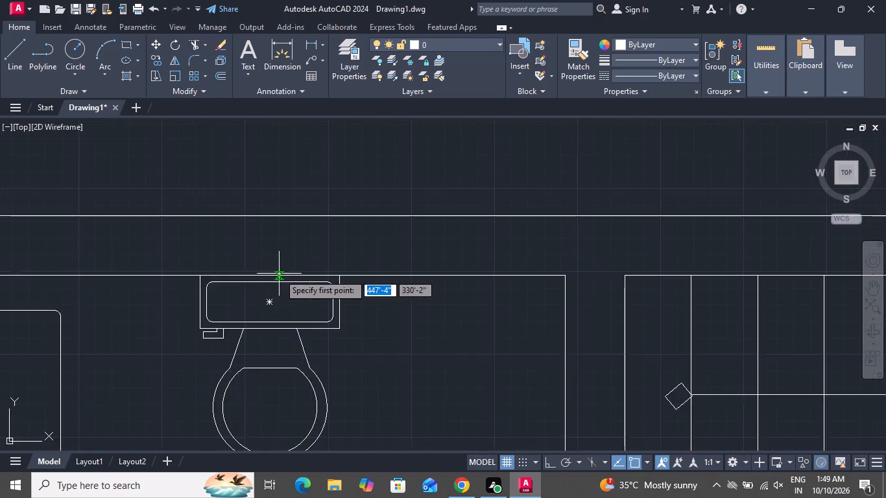
scroll(280, 274, "up", 1)
scroll(283, 275, "down", 3)
scroll(244, 278, "up", 1)
scroll(253, 278, "down", 1)
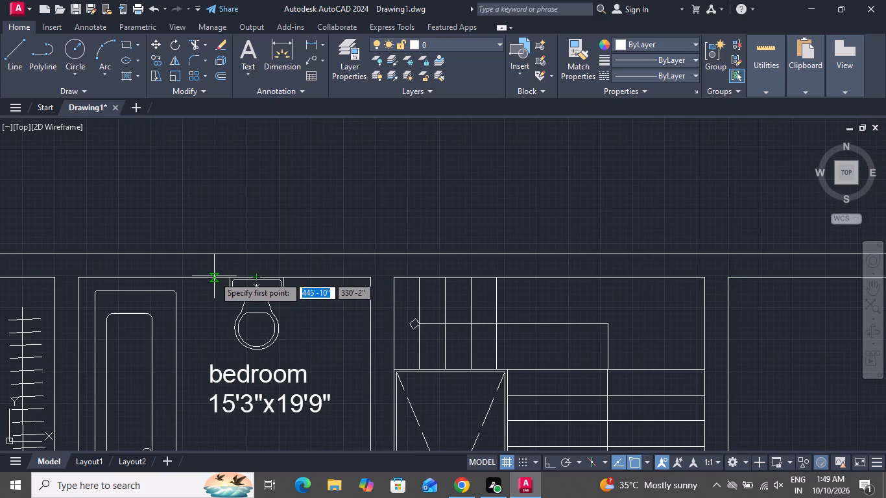
left_click(227, 276)
scroll(218, 254, "up", 3)
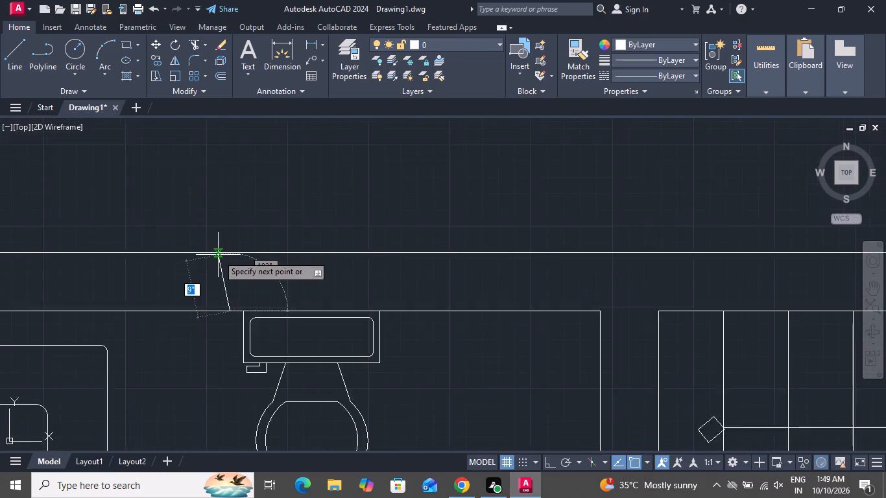
left_click(234, 254)
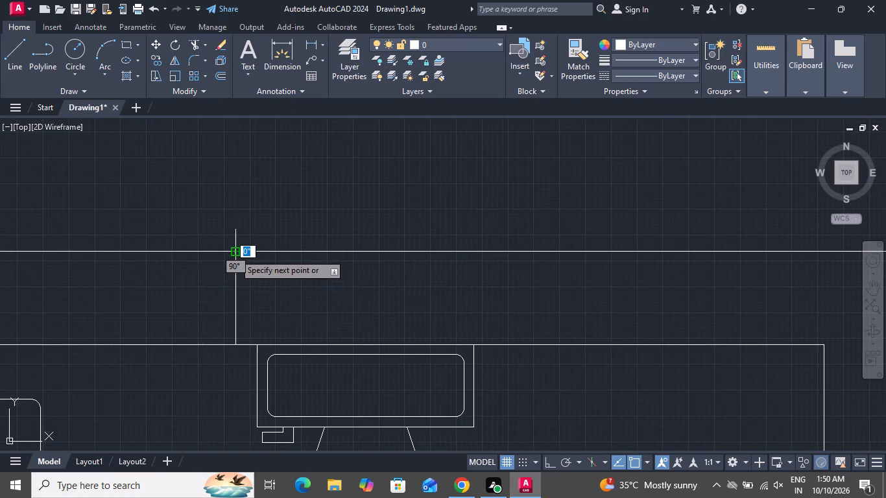
right_click(235, 254)
left_click(267, 275)
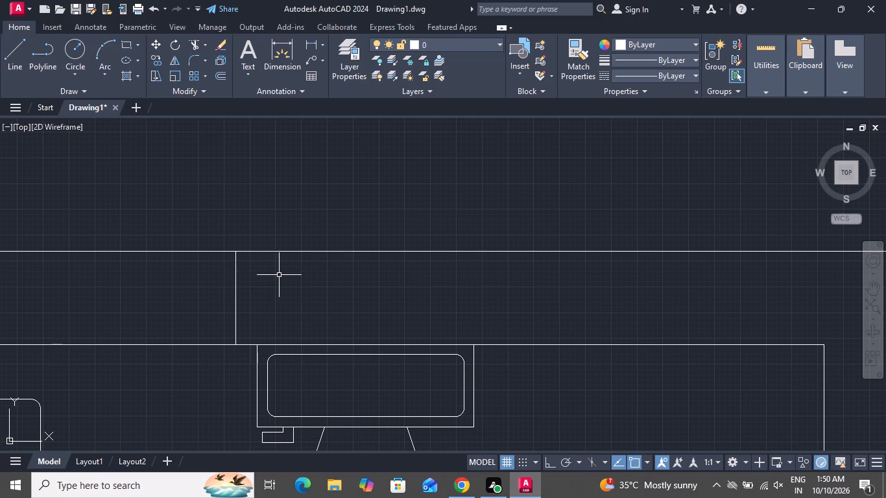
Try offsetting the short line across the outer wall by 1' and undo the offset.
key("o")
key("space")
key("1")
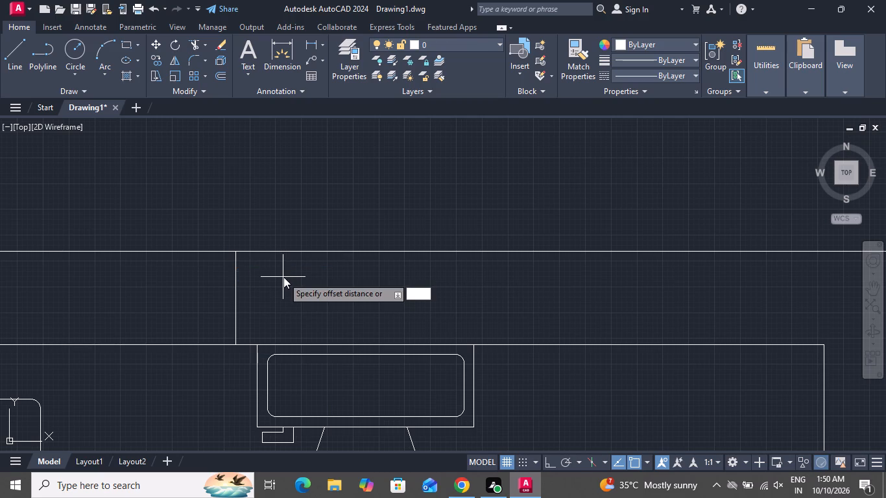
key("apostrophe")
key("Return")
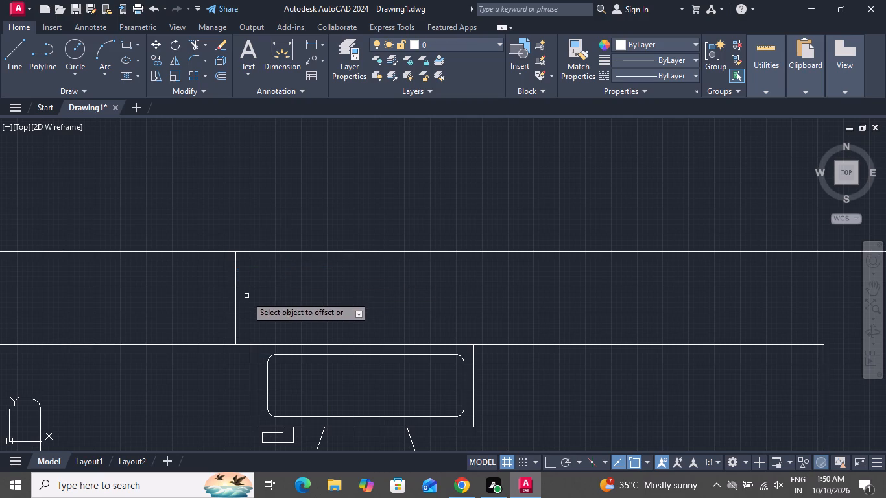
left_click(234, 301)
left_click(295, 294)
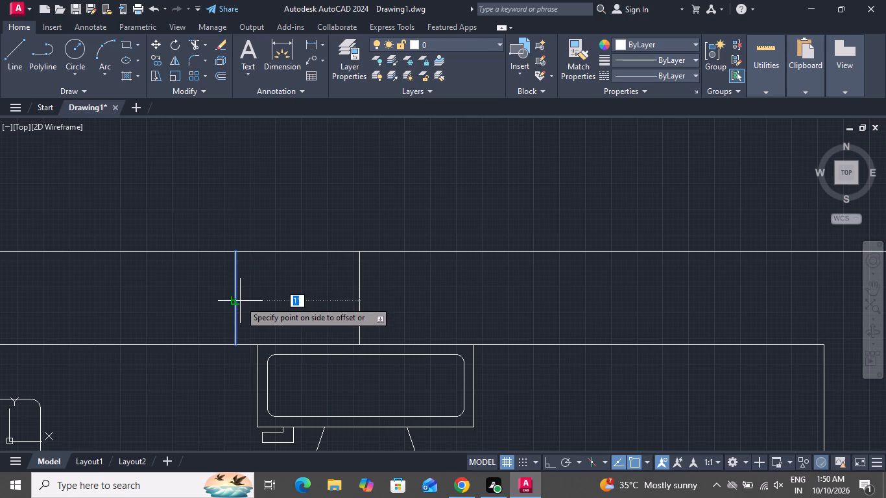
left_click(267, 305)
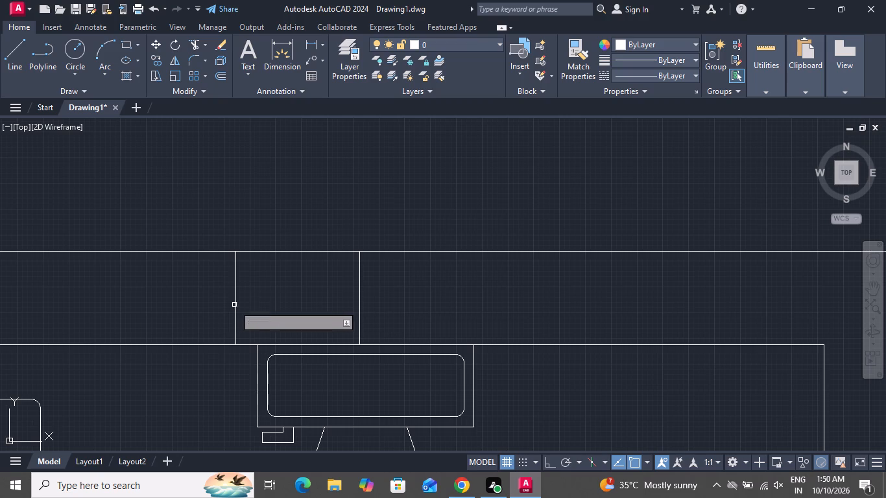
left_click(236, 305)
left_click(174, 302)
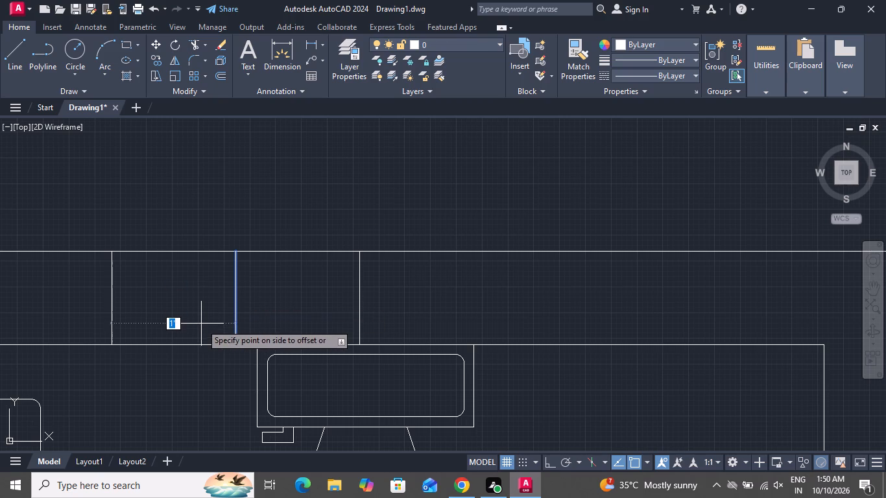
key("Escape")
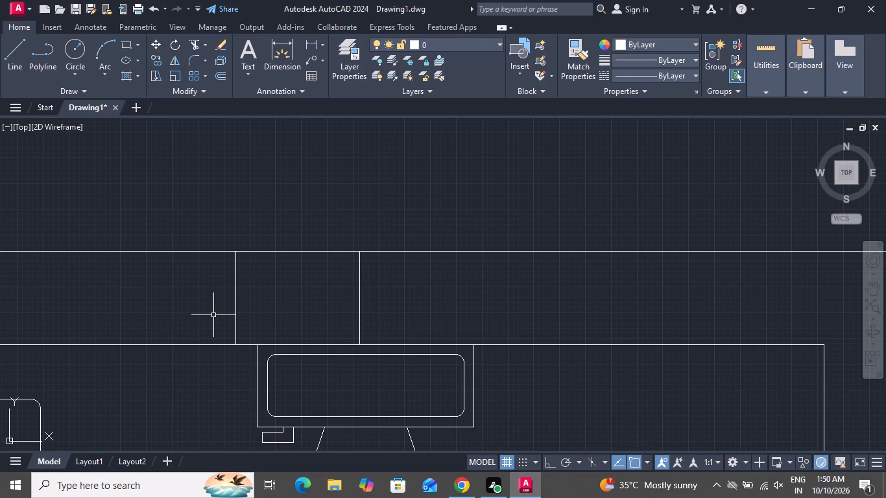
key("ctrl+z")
Offset the short line across the outer wall by 1' towards the stairs, above the toilet.
key("o")
key("space")
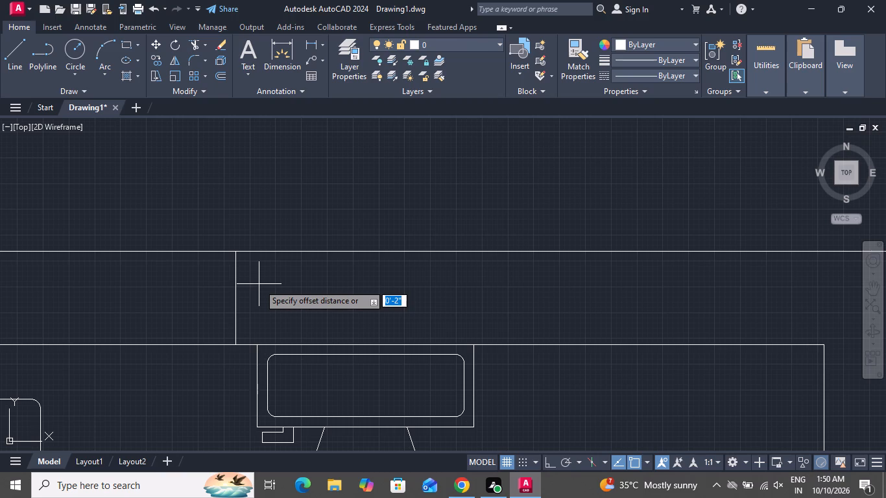
key("1")
key("apostrophe")
key("Return")
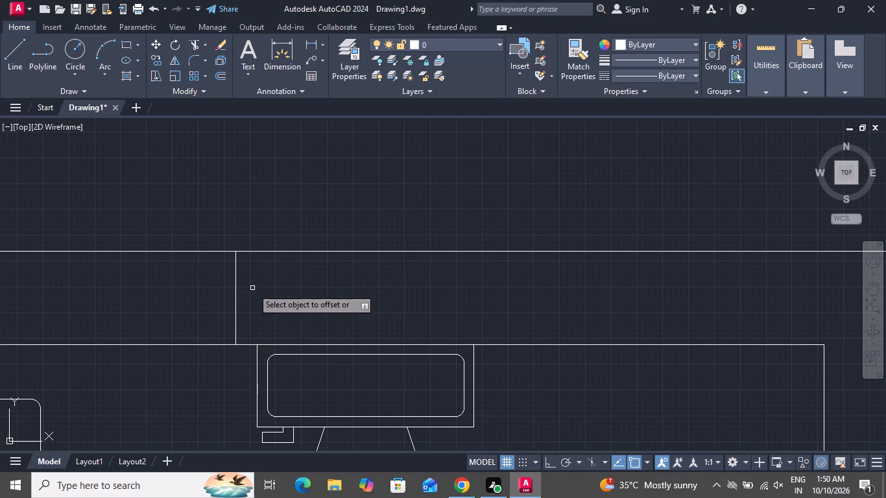
left_click(233, 311)
left_click(262, 307)
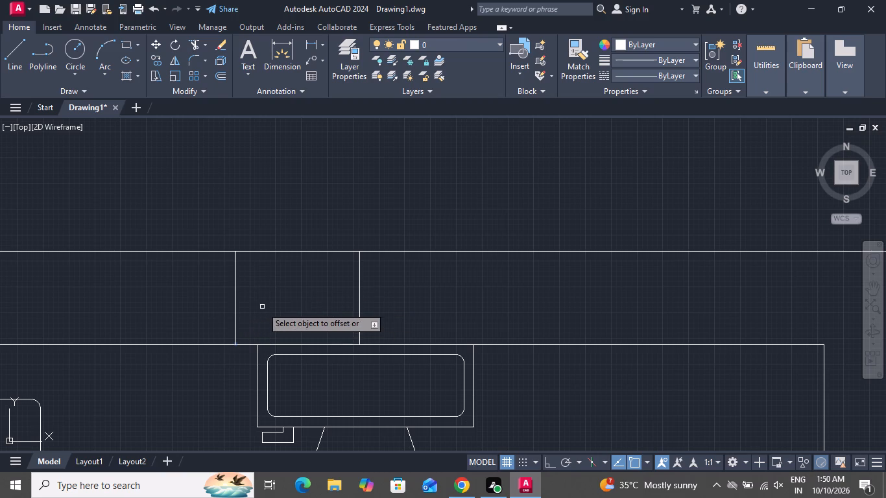
Offset the short line beside the toilet tank by 1' towards the bathtub, across the outer wall.
left_click(235, 303)
left_click(198, 302)
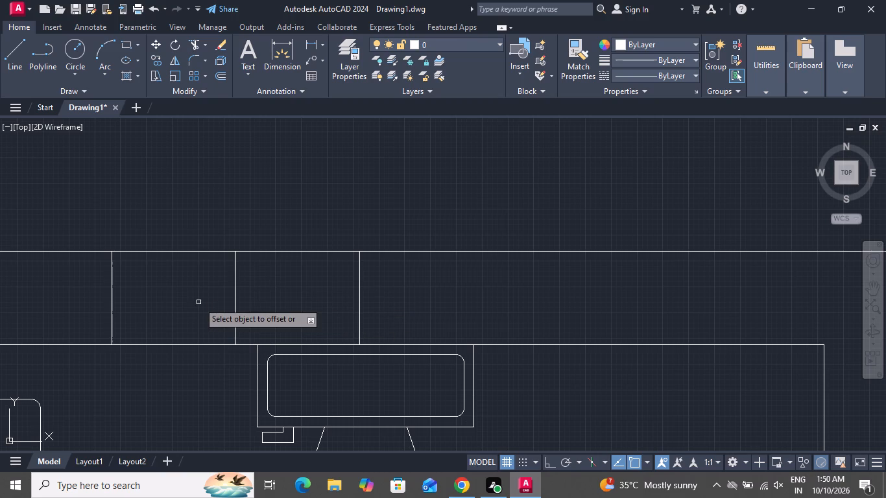
right_click(198, 302)
left_click(208, 316)
Offset the two outermost short lines across the outer wall by 2" outwards, away from the opening above the toilet.
type("o")
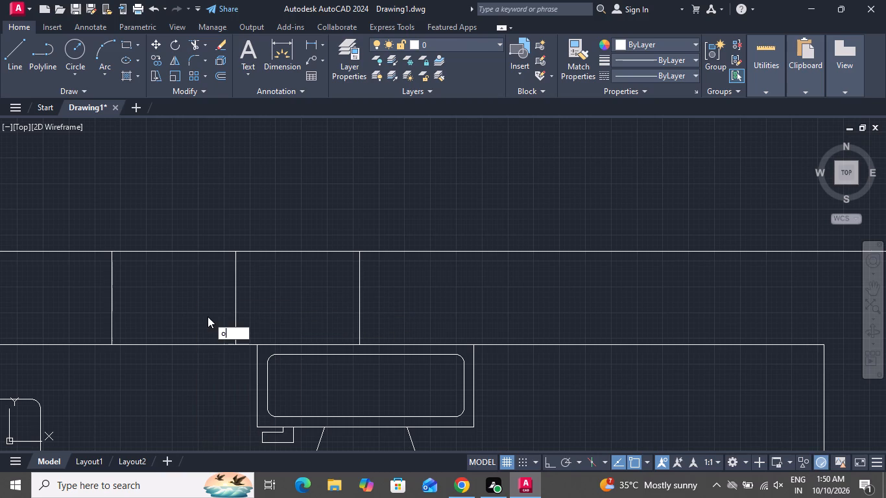
key("space")
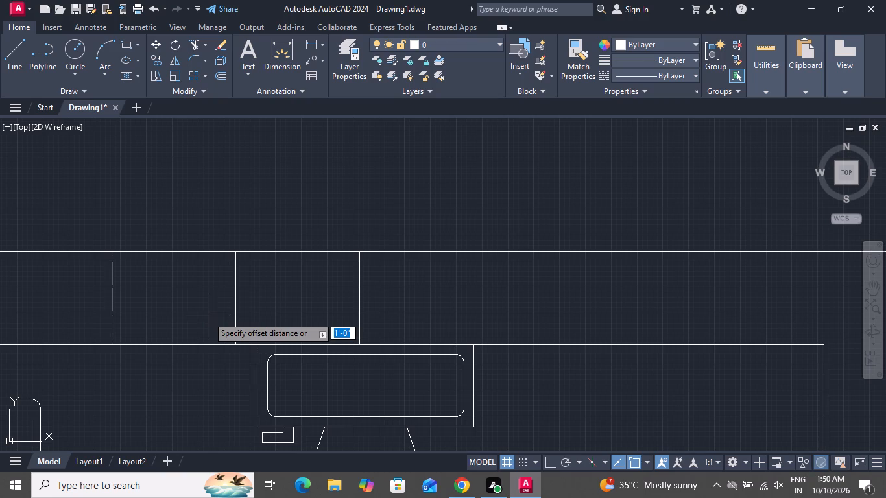
key("2")
key("shift+quotedbl")
key("Return")
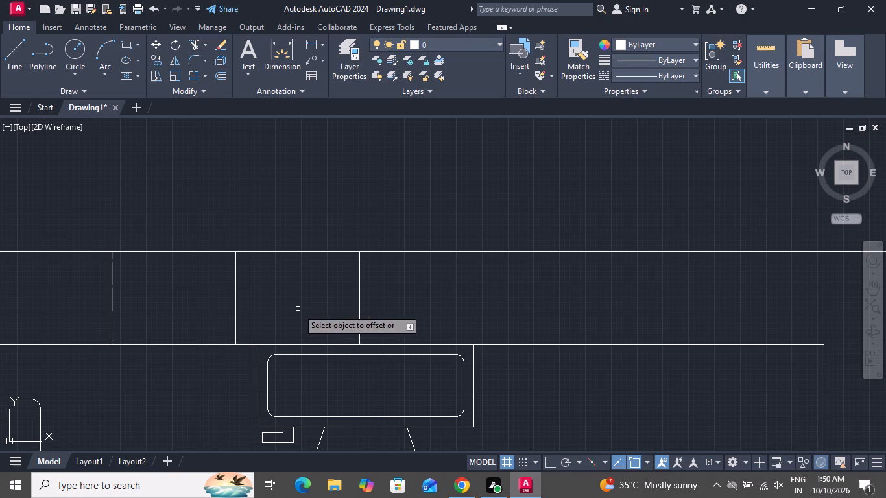
left_click(359, 291)
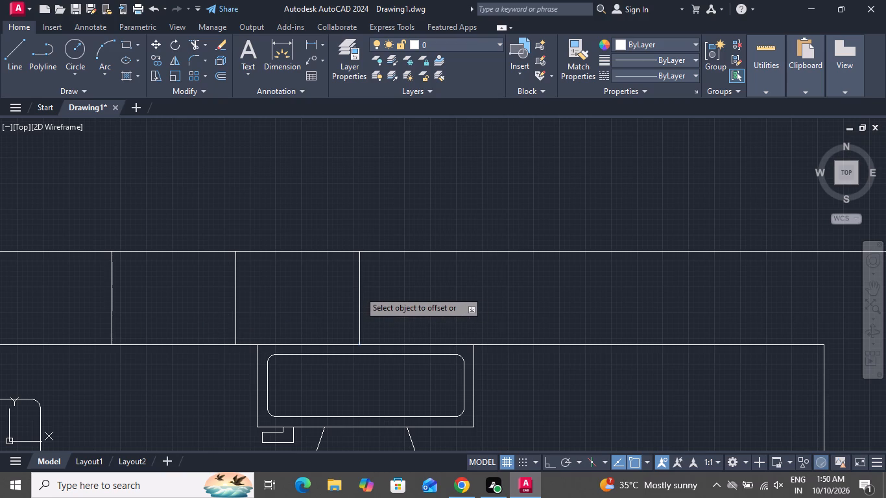
left_click(444, 298)
left_click(113, 303)
left_click(94, 304)
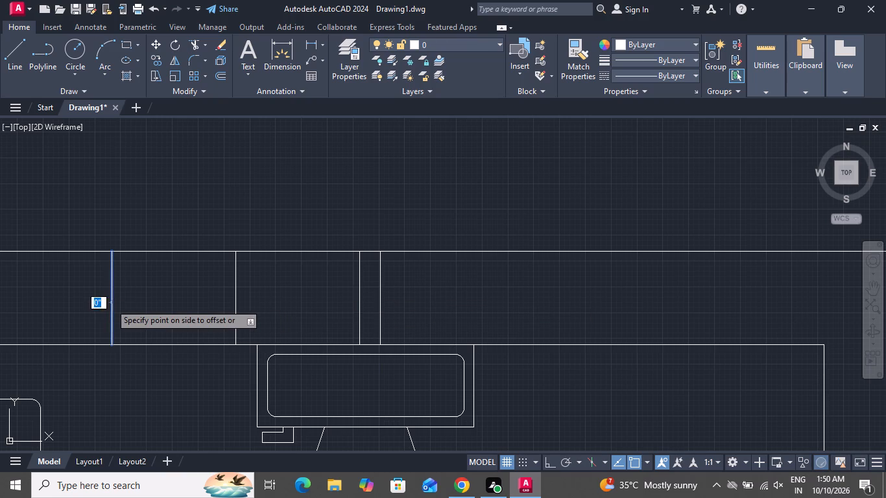
left_click(104, 293)
right_click(167, 307)
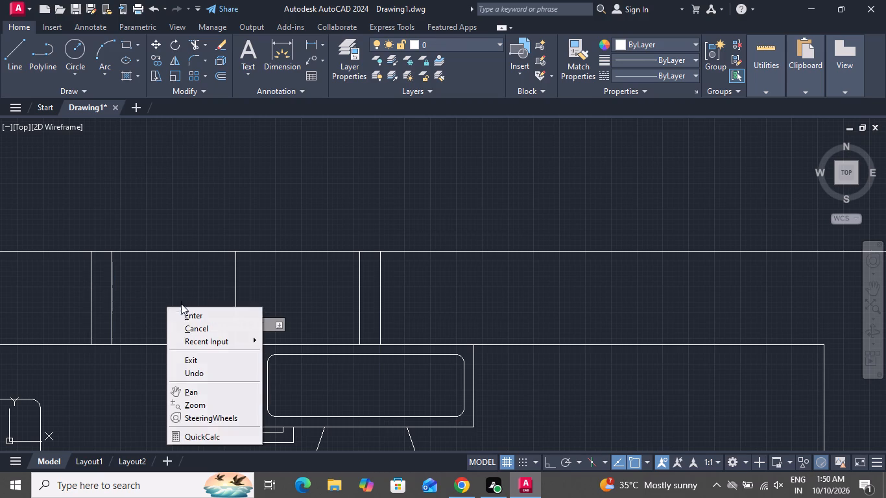
left_click(189, 325)
Draw a horizontal line about 2' long through the middle of the wall's thickness, joining the opening's two inner side lines.
left_click(0, 52)
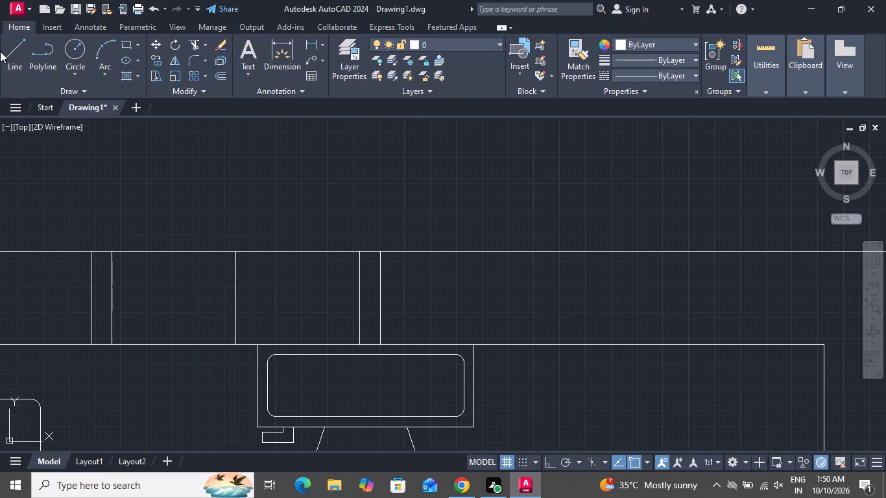
left_click(23, 47)
left_click(107, 297)
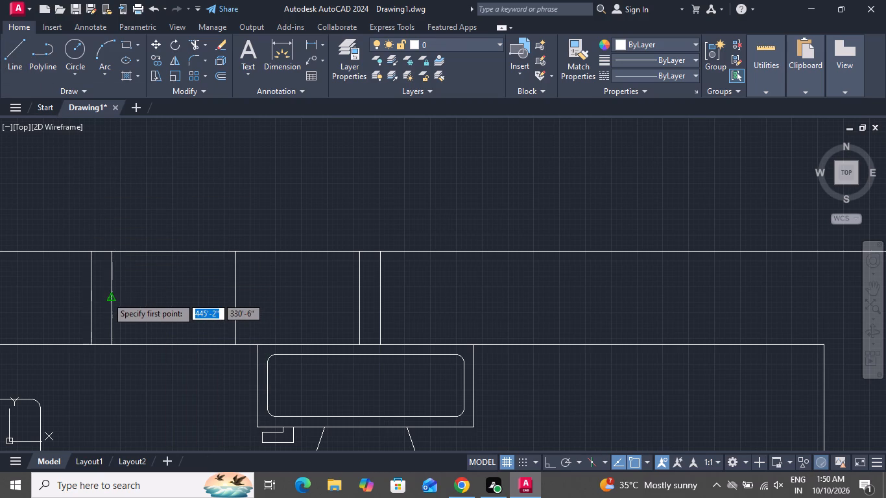
left_click(359, 297)
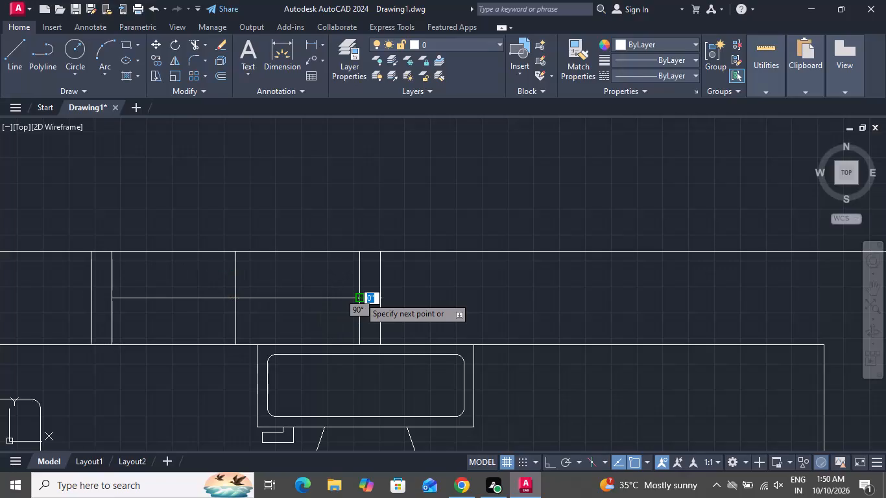
right_click(359, 297)
left_click(366, 315)
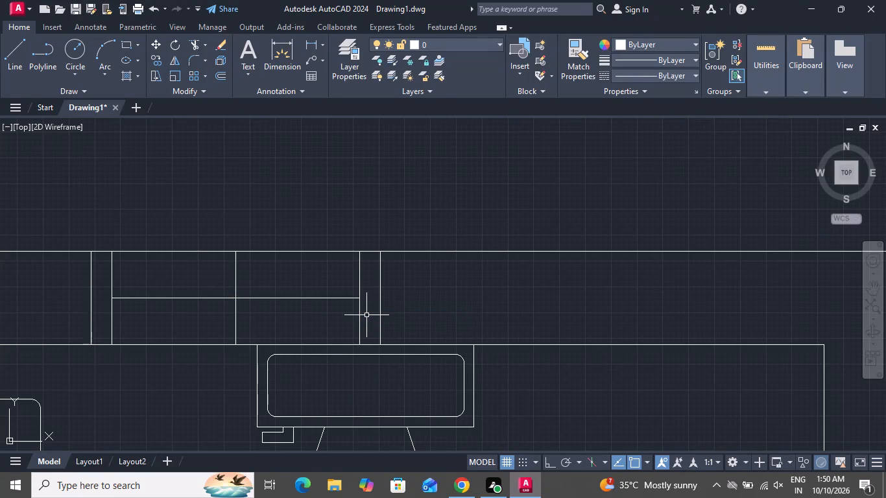
Offset the window opening's horizontal centre line by 1" to both sides.
key("o")
key("space")
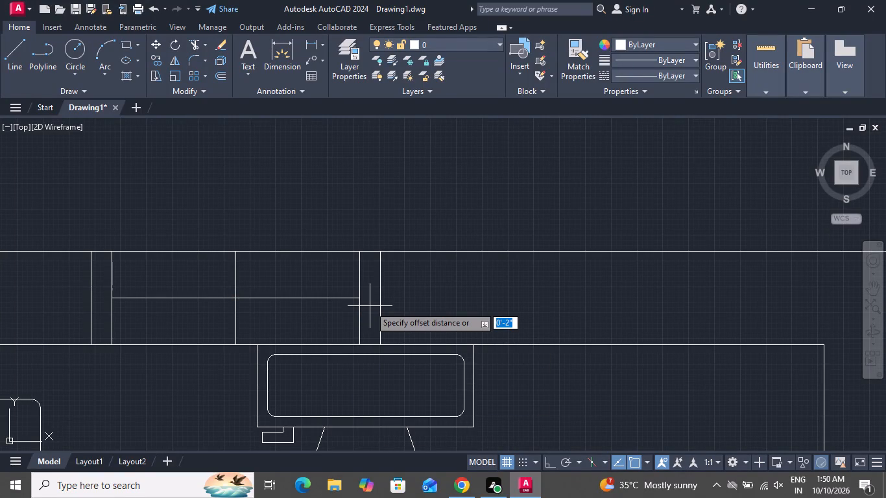
key("1")
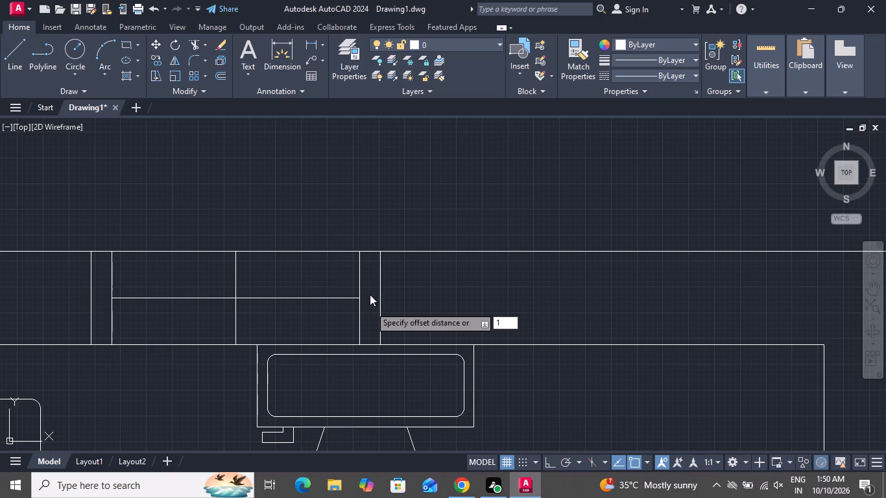
key("shift+quotedbl")
key("Return")
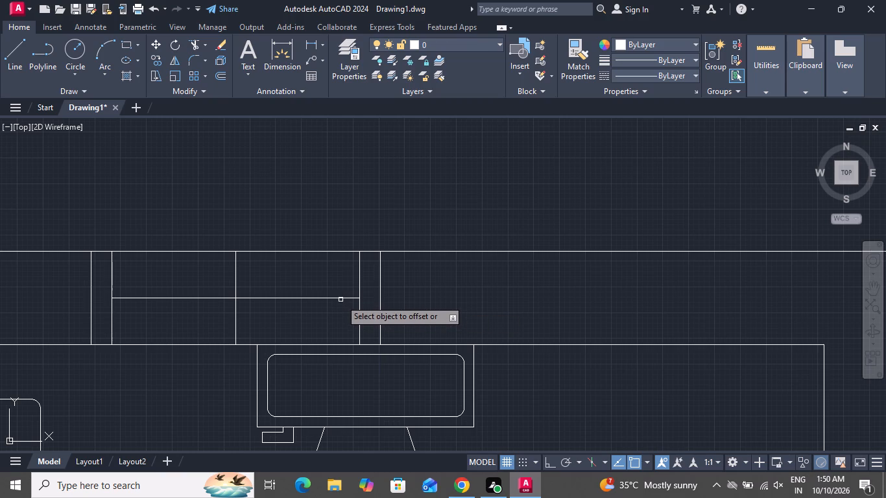
left_click(341, 297)
left_click(338, 321)
left_click(338, 298)
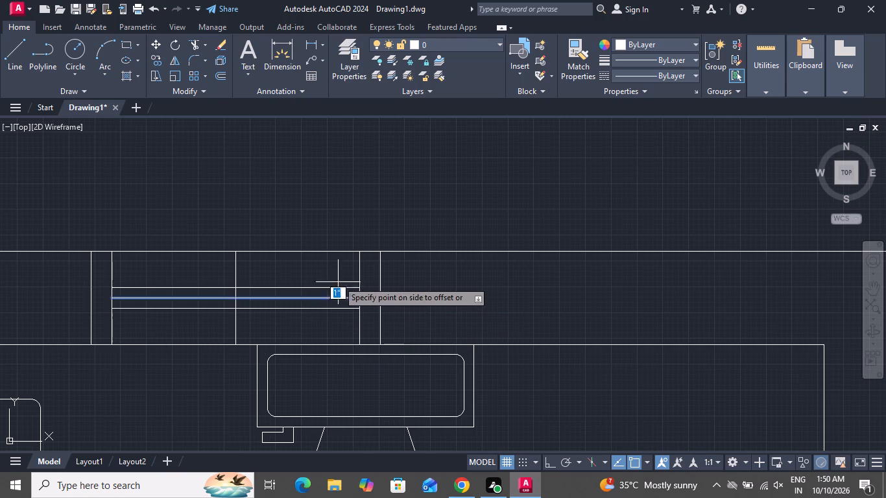
left_click(338, 278)
right_click(342, 278)
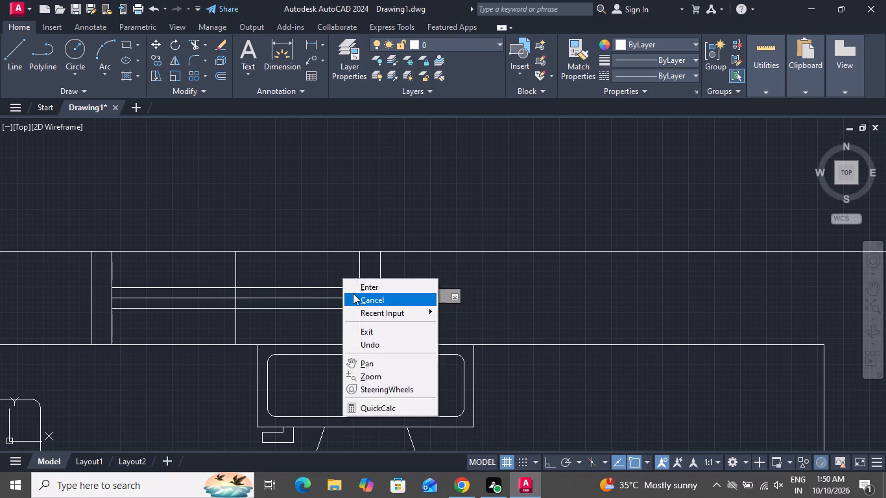
left_click(353, 293)
Delete the horizontal centre line and the vertical middle line from the window above the toilet.
scroll(340, 294, "up", 2)
scroll(339, 294, "down", 1)
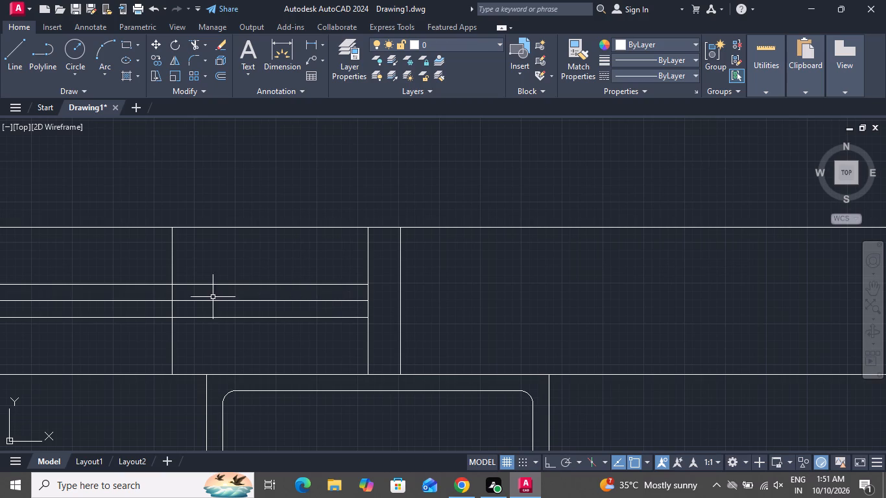
left_click(187, 293)
left_click(151, 307)
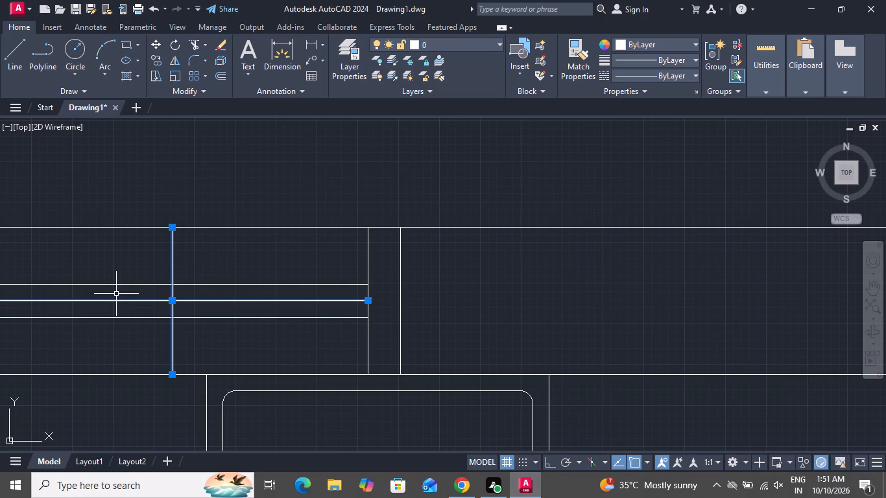
key("Delete")
scroll(198, 261, "up", 1)
scroll(198, 261, "down", 2)
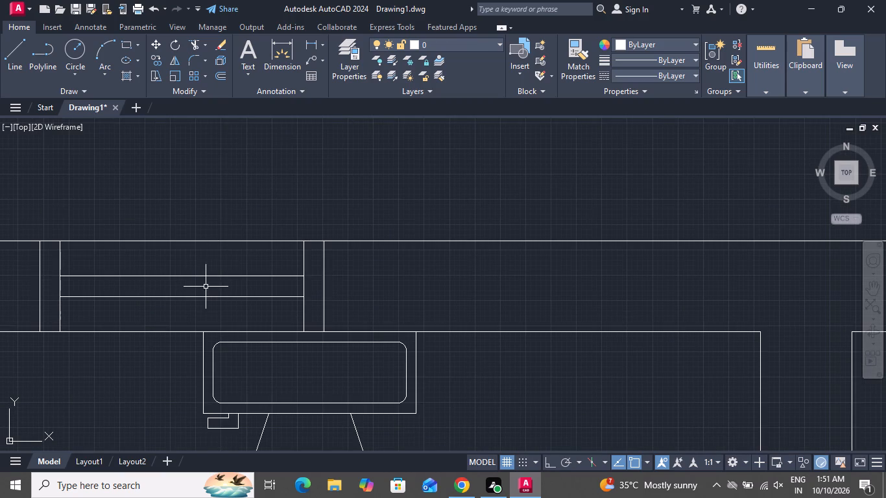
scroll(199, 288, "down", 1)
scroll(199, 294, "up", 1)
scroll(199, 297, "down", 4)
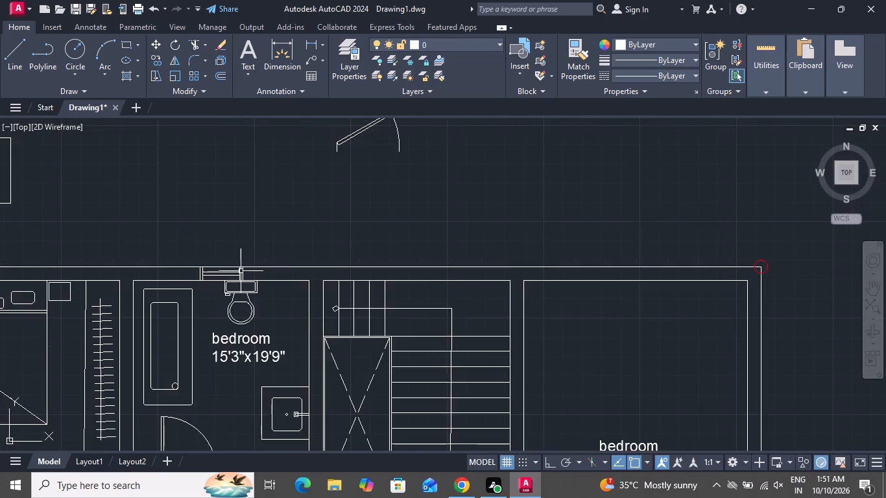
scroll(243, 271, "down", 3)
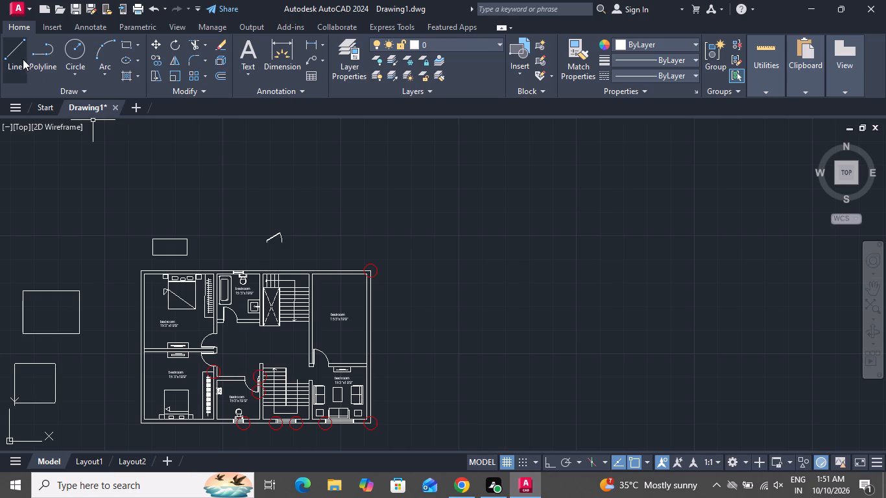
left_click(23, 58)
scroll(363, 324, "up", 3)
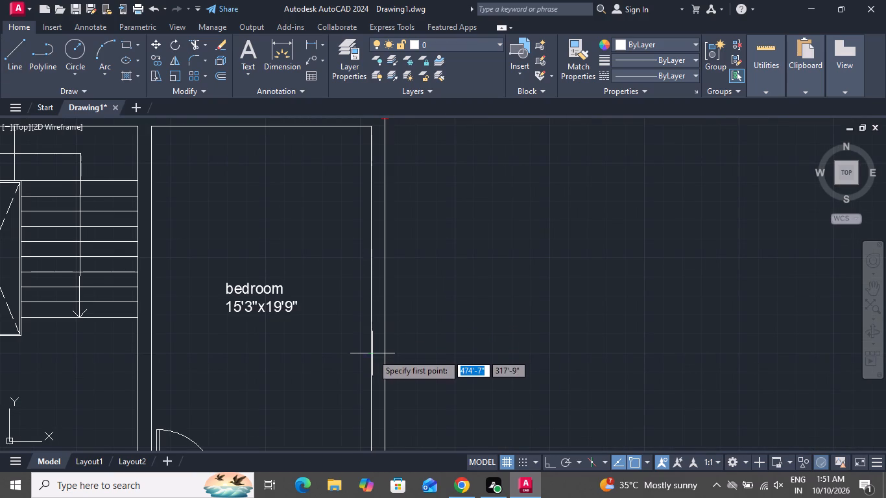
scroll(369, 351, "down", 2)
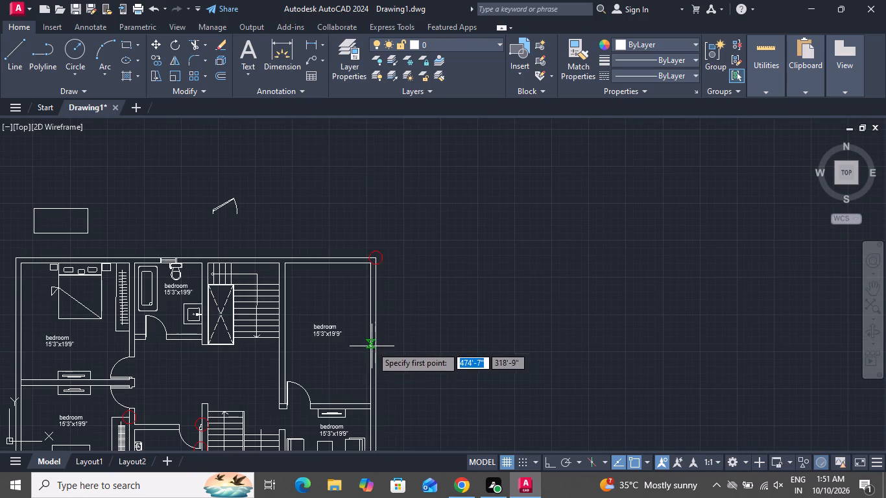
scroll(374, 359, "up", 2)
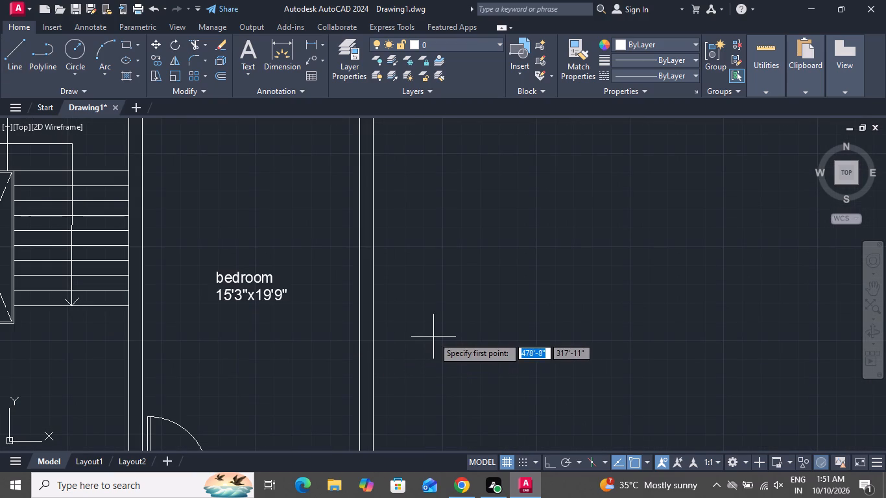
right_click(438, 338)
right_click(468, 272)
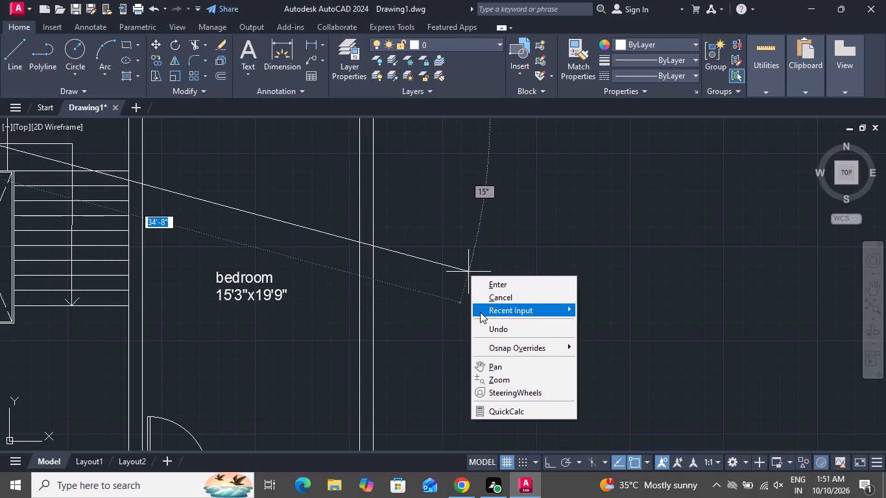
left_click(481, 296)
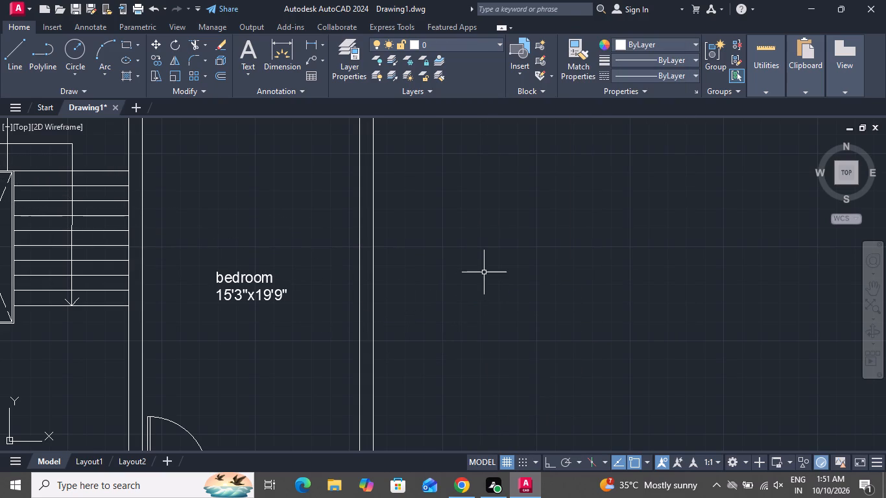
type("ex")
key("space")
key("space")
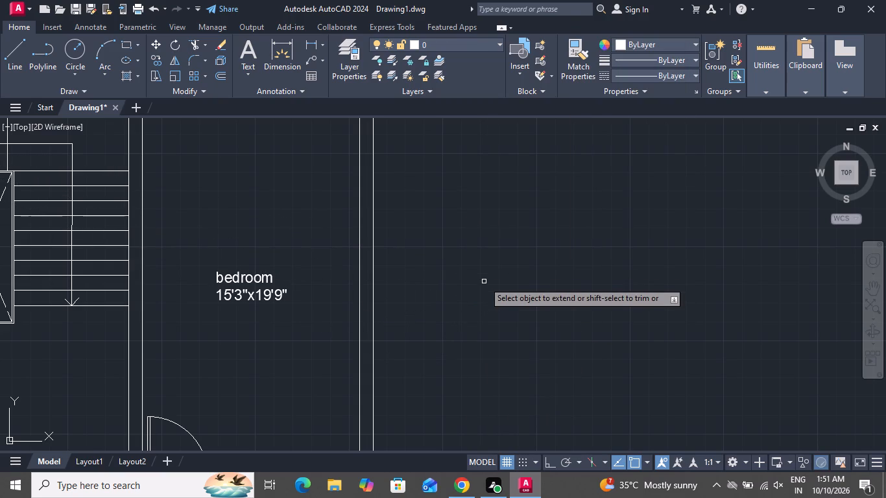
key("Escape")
Trim the outer wall's inner face line where the partition between the unfurnished bedroom and the sofa room meets it.
key("t")
key("r")
key("space")
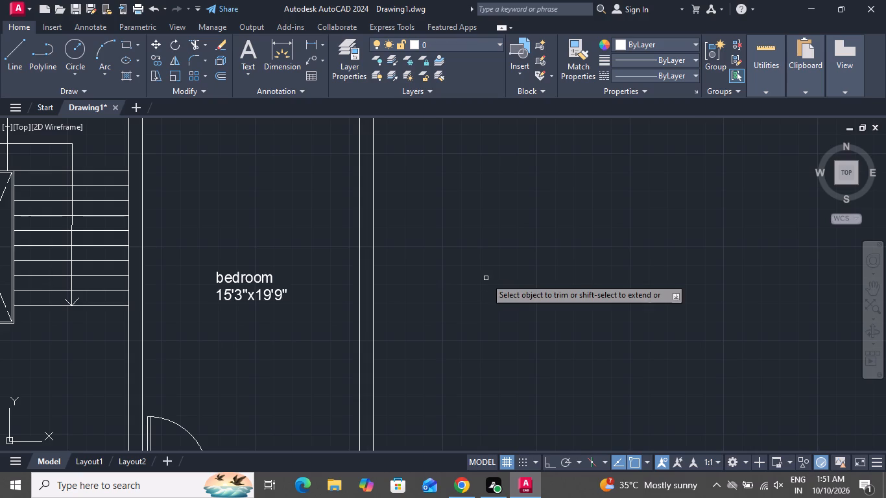
key("space")
scroll(355, 318, "down", 3)
scroll(344, 357, "up", 1)
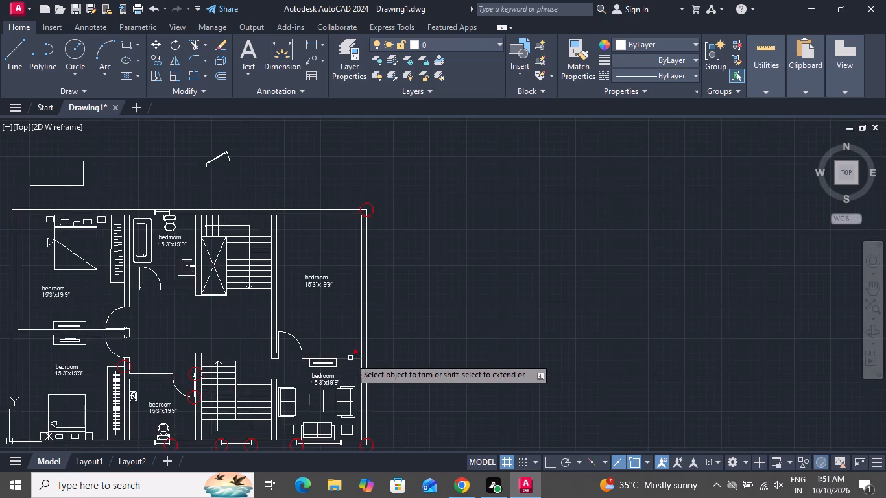
scroll(351, 357, "up", 4)
left_click(381, 358)
left_click(416, 354)
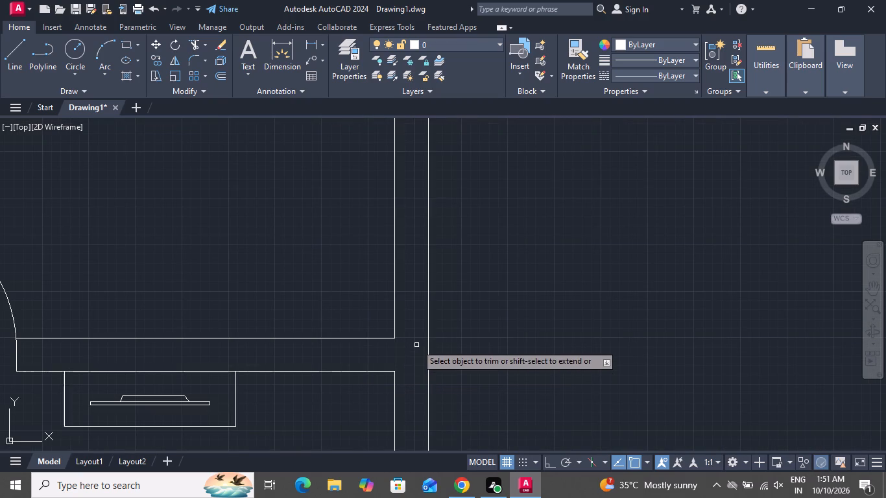
right_click(416, 344)
left_click(434, 188)
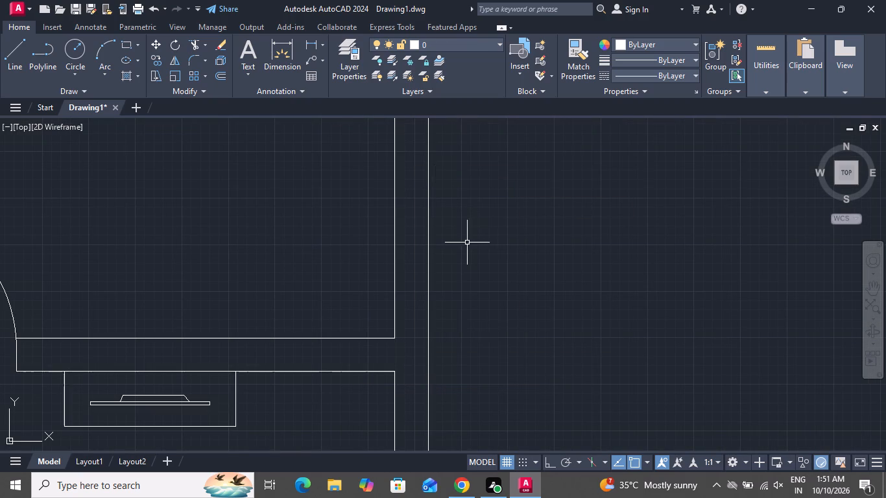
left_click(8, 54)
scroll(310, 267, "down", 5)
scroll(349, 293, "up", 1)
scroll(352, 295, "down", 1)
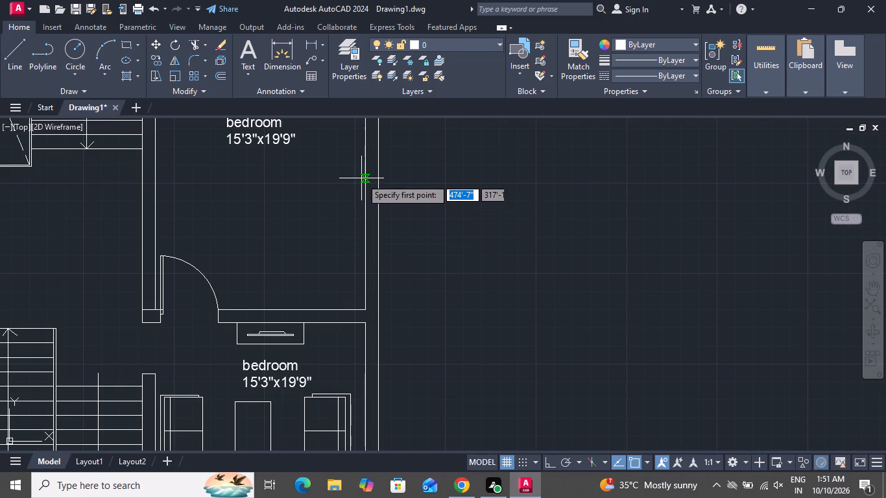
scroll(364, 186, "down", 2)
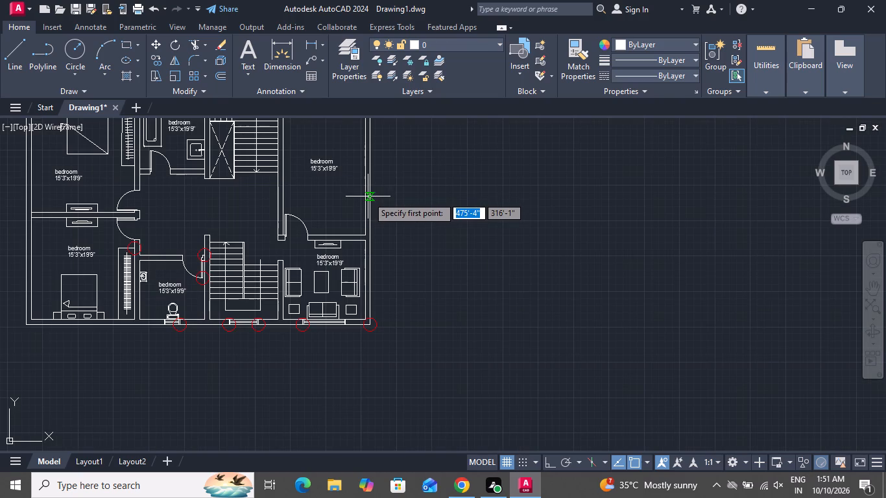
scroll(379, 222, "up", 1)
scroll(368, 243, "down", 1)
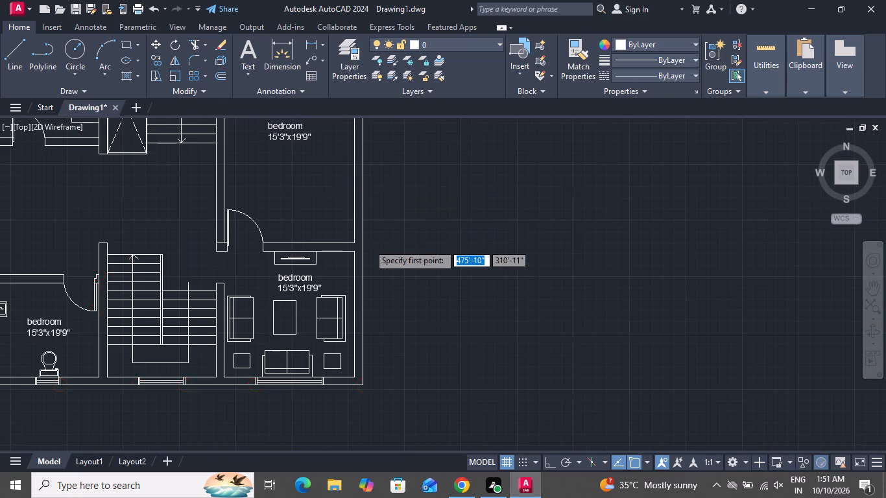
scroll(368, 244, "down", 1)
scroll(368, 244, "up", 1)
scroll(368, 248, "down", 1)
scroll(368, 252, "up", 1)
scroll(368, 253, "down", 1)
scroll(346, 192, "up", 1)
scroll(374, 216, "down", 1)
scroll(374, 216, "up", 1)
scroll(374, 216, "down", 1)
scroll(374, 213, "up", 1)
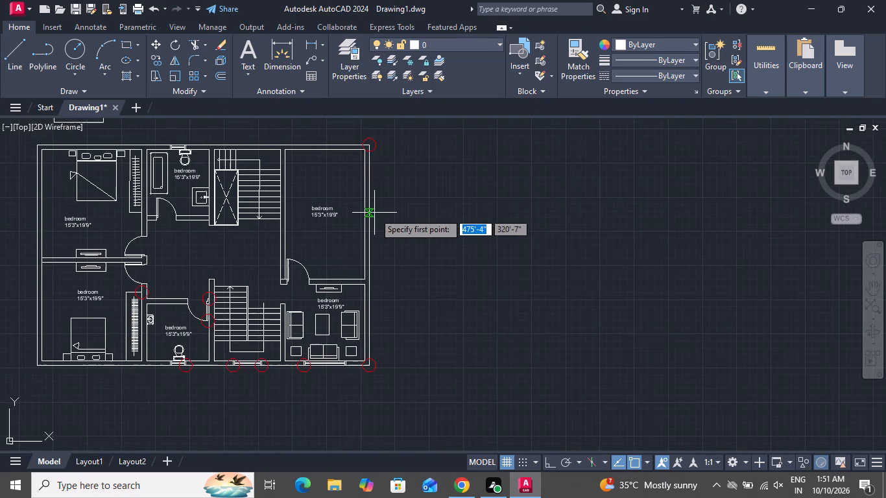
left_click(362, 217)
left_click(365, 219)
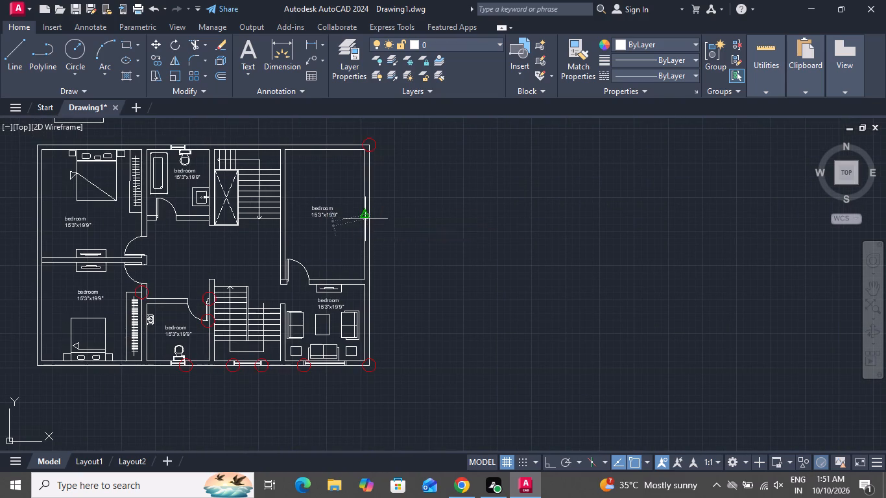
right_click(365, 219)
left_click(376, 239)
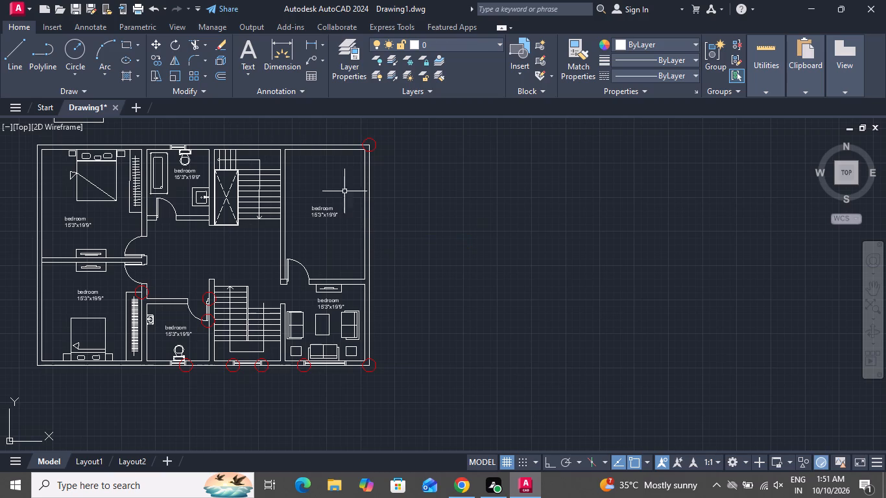
Draw a 9" horizontal line across the outer wall beside the unfurnished bedroom, starting at the inner face line's midpoint.
left_click(9, 55)
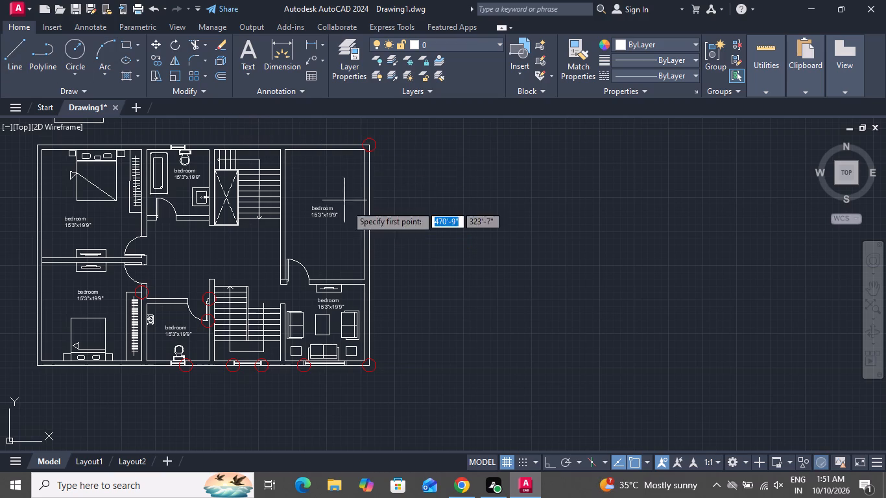
scroll(365, 230, "down", 1)
scroll(365, 230, "up", 1)
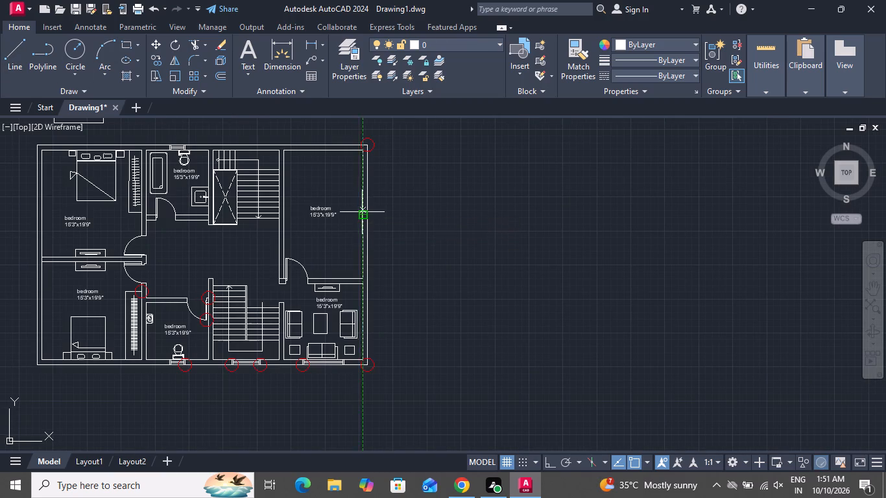
scroll(363, 213, "down", 1)
scroll(363, 213, "up", 1)
scroll(365, 213, "down", 1)
scroll(365, 213, "up", 1)
scroll(365, 213, "down", 1)
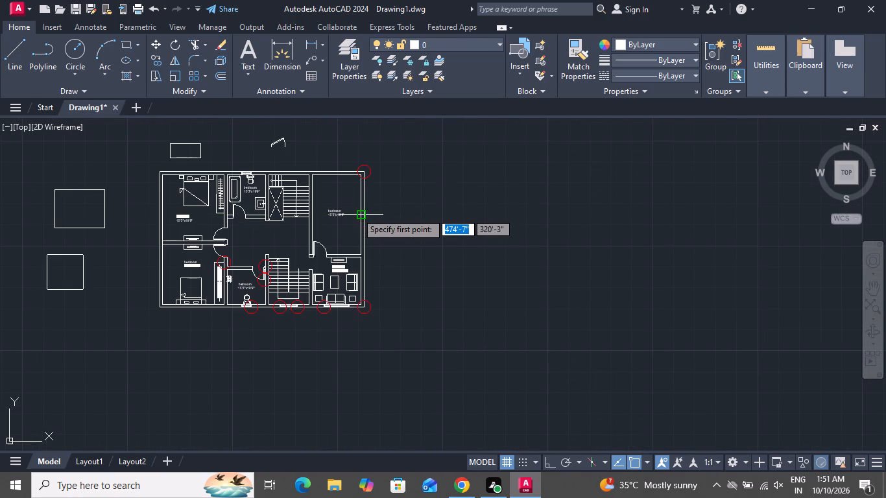
scroll(357, 213, "up", 3)
scroll(357, 213, "down", 1)
scroll(357, 213, "up", 2)
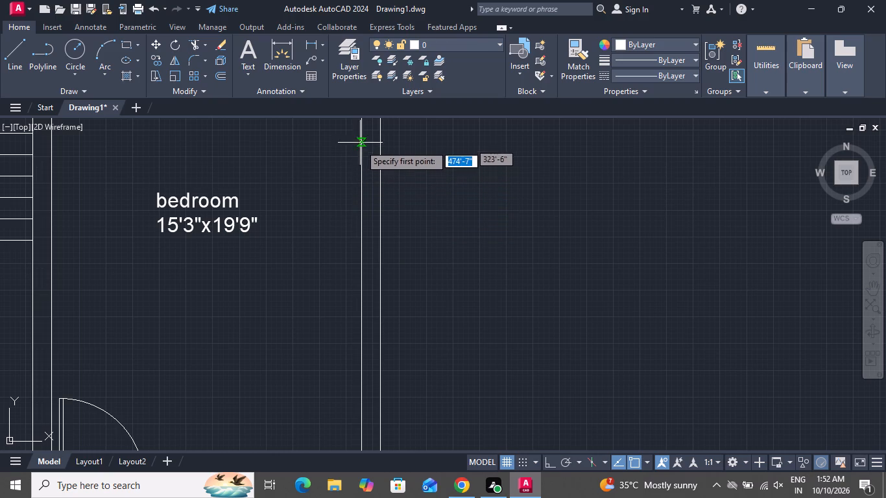
scroll(363, 169, "down", 2)
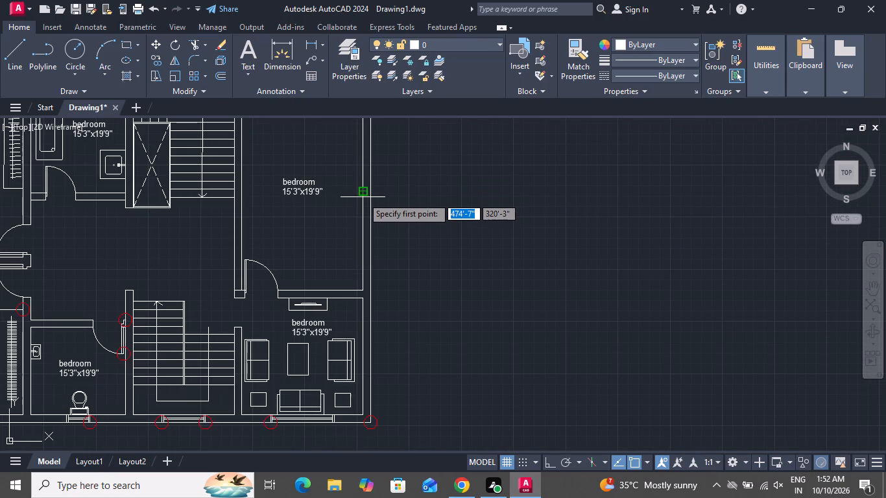
left_click(362, 195)
scroll(363, 194, "up", 3)
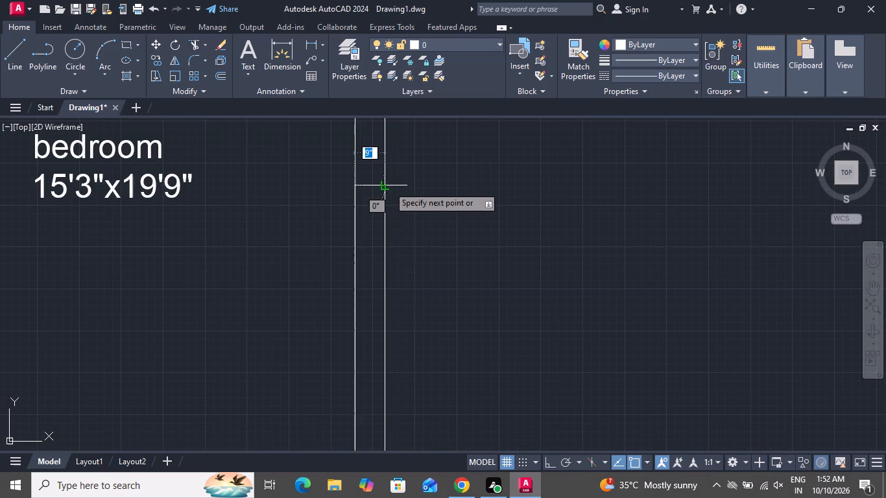
left_click(389, 186)
right_click(389, 186)
left_click(398, 211)
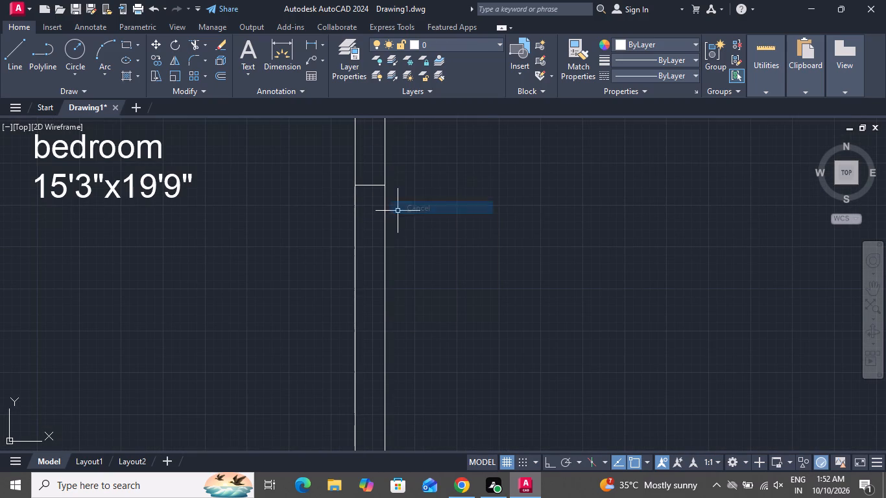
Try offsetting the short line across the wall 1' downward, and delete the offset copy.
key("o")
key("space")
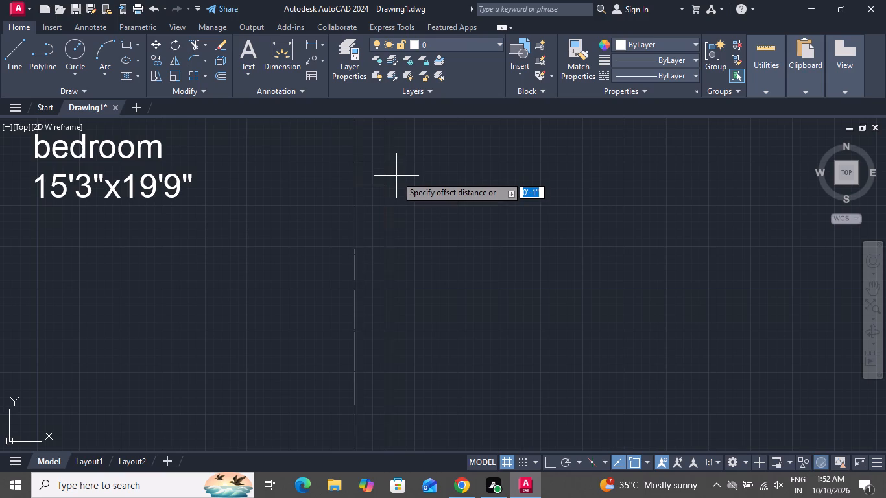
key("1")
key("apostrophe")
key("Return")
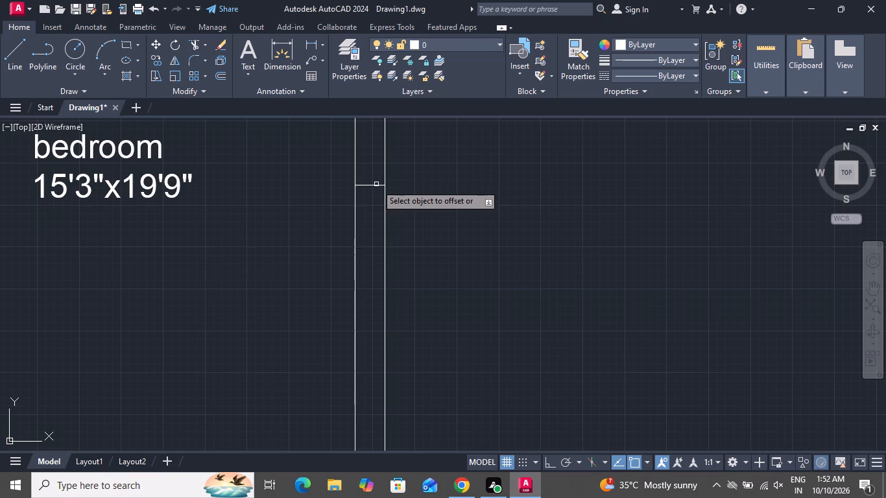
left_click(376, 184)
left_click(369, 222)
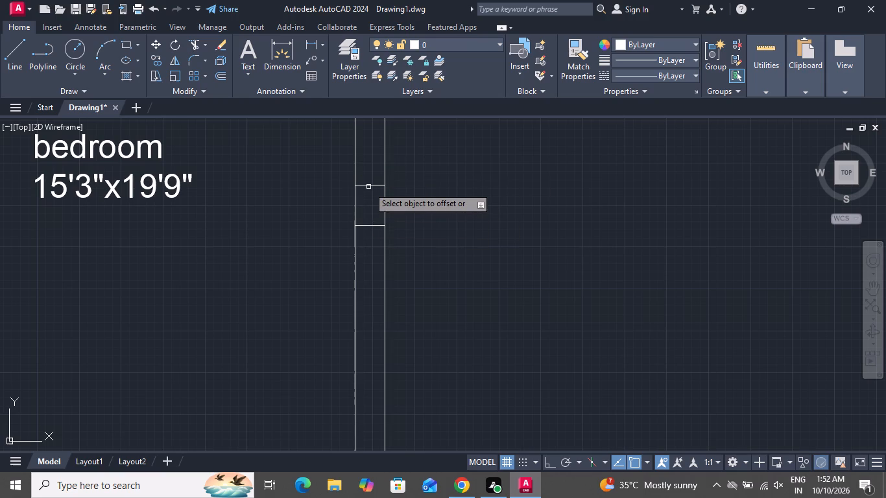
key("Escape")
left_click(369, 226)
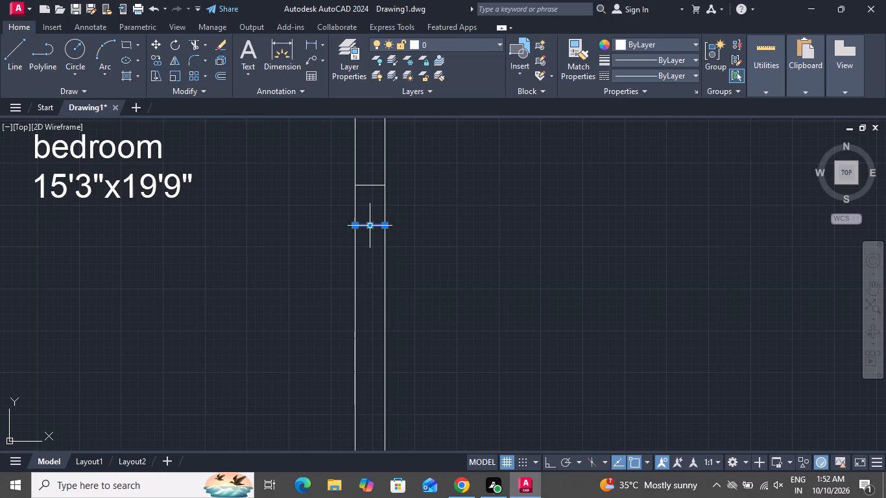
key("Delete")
Offset the short line across the unfurnished bedroom's outer wall by 3' to both sides.
key("o")
key("space")
key("3")
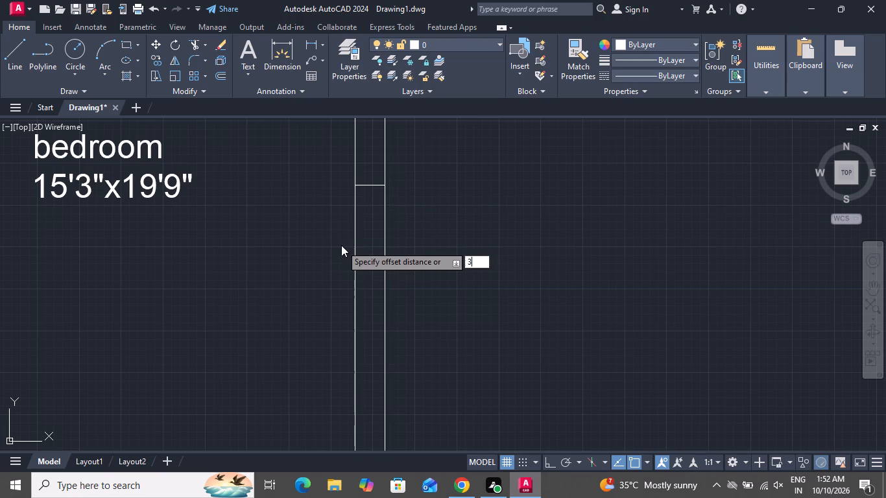
key("apostrophe")
key("Return")
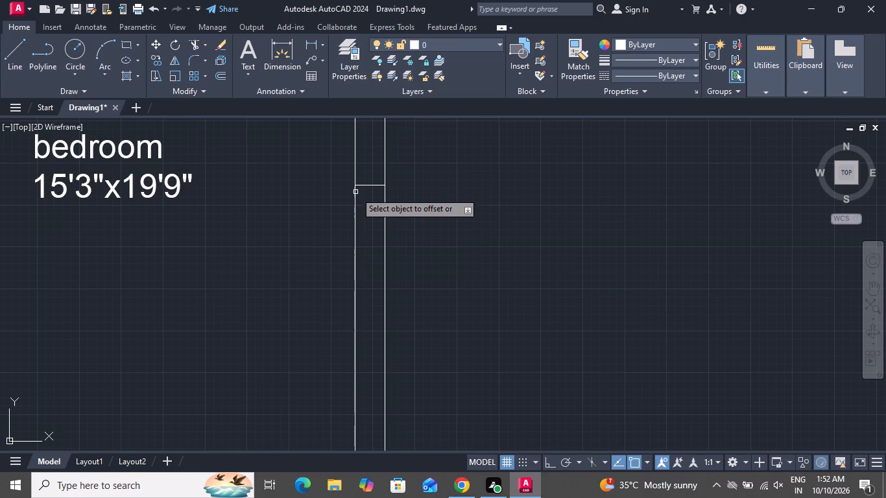
left_click(360, 184)
left_click(387, 245)
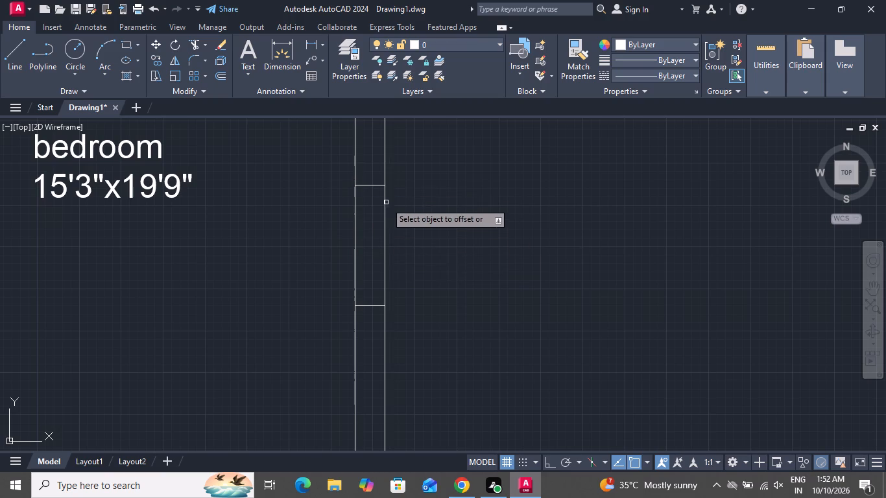
left_click(377, 186)
left_click(376, 152)
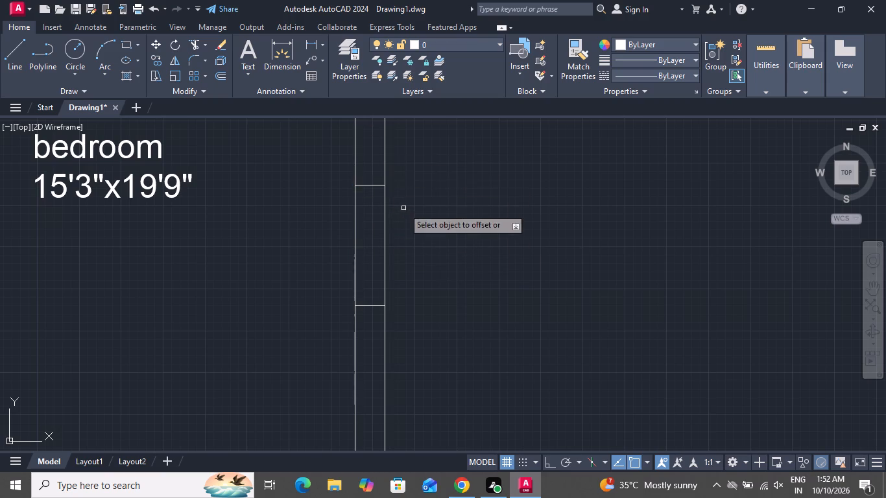
scroll(414, 235, "down", 3)
right_click(422, 254)
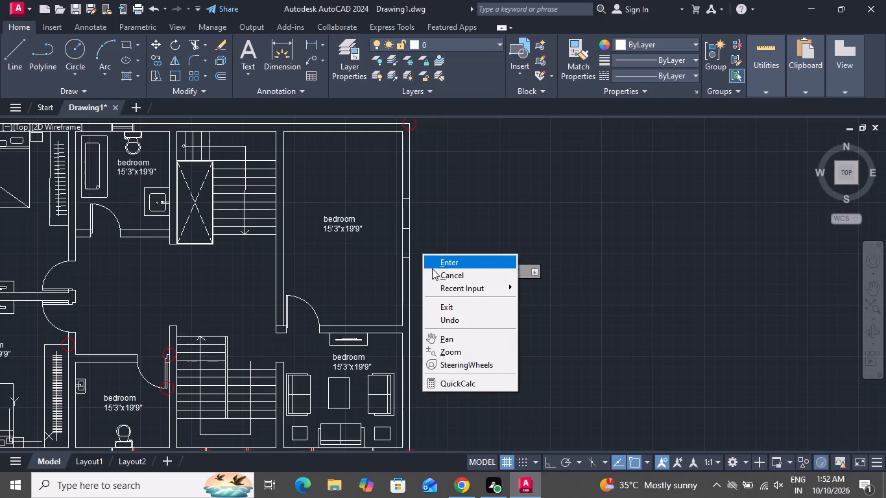
left_click(432, 268)
Offset the window opening's lower and upper side lines by 2" outward, away from the opening's middle.
key("o")
key("space")
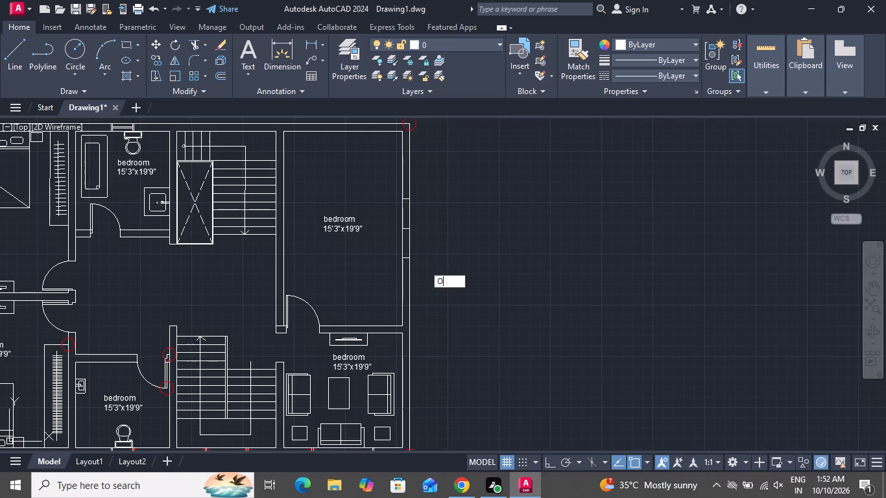
key("2")
key("shift+quotedbl")
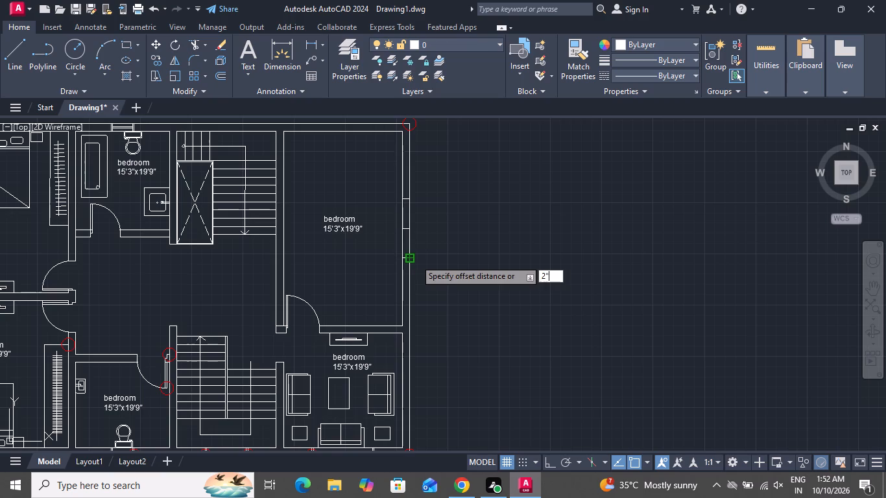
key("Return")
scroll(400, 253, "up", 4)
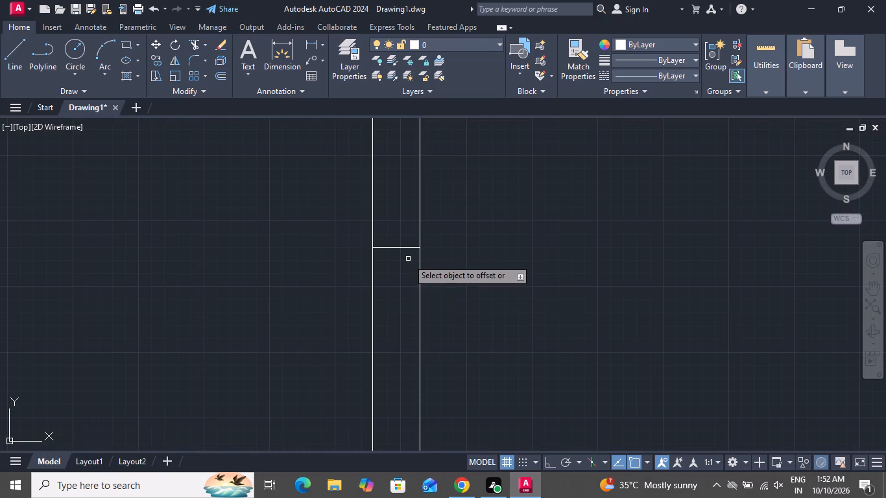
left_click(404, 248)
left_click(405, 273)
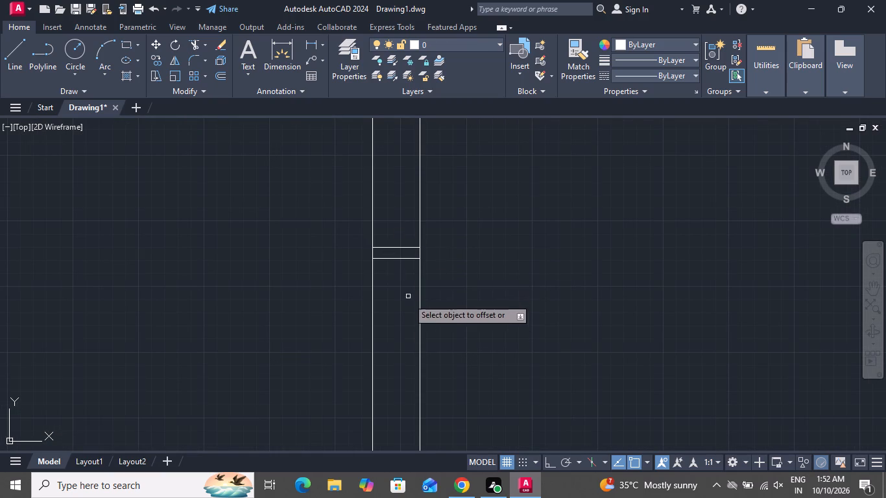
scroll(414, 330, "up", 1)
scroll(414, 330, "down", 4)
scroll(422, 220, "up", 4)
scroll(401, 219, "down", 1)
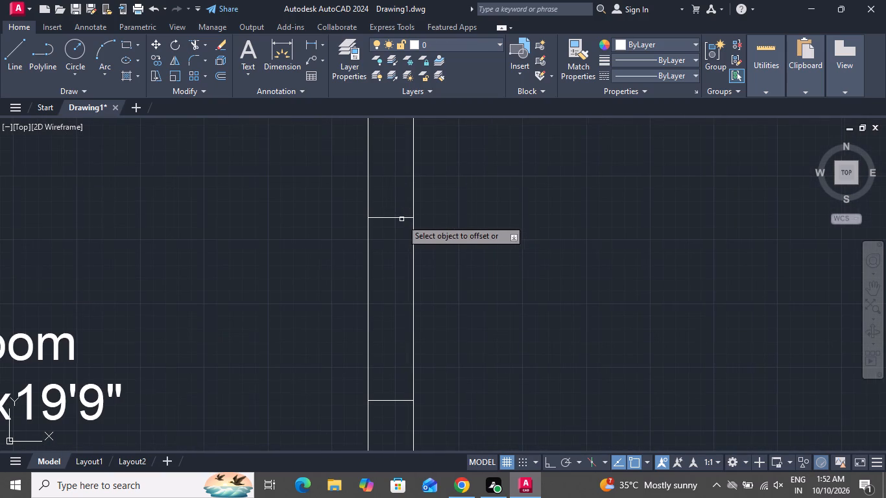
left_click(400, 218)
left_click(392, 191)
right_click_drag(433, 222, 444, 255)
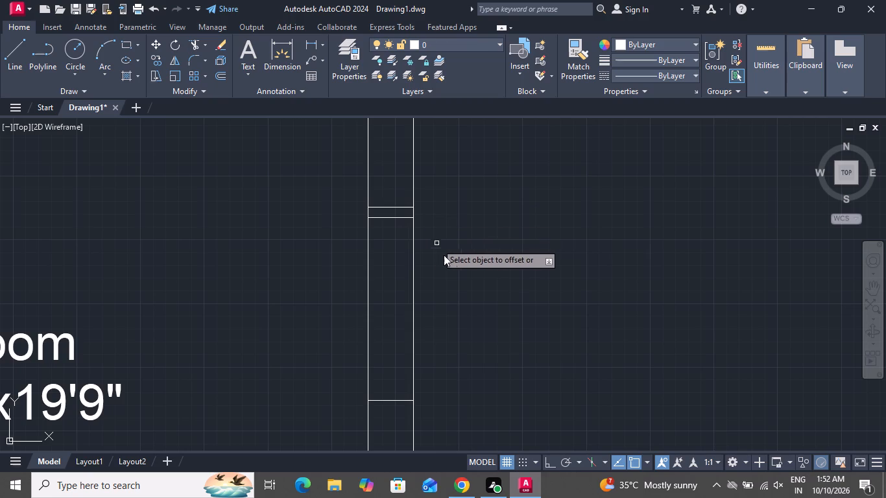
right_click_drag(444, 255, 438, 245)
left_click(452, 265)
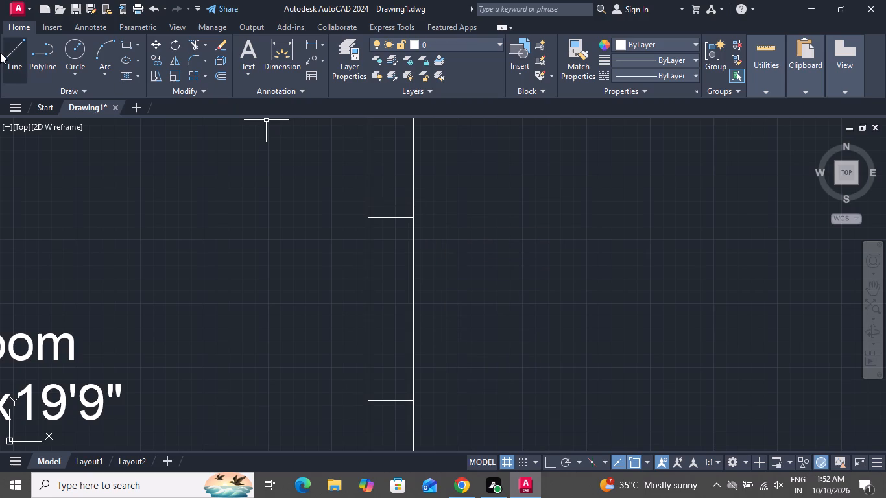
Draw a vertical line down the window opening's centre, from the midpoint of the inner upper side line to that of the lower.
left_click(0, 53)
scroll(382, 213, "up", 3)
scroll(384, 219, "down", 1)
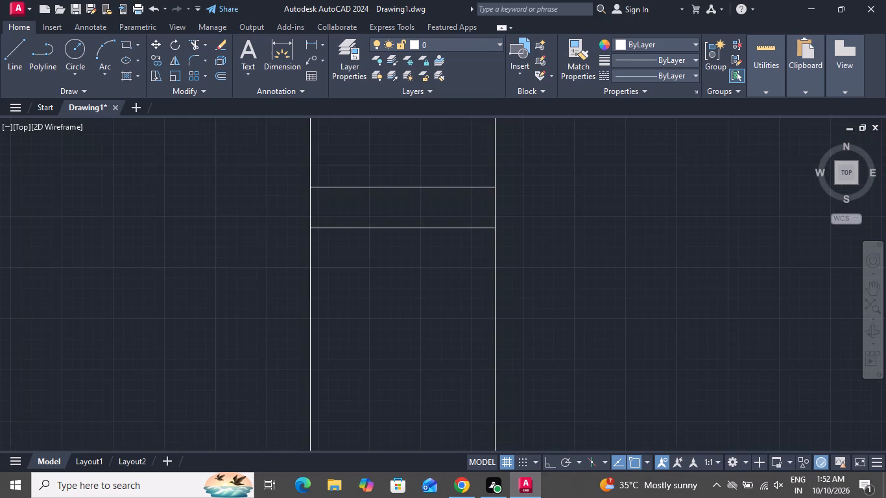
left_click(15, 63)
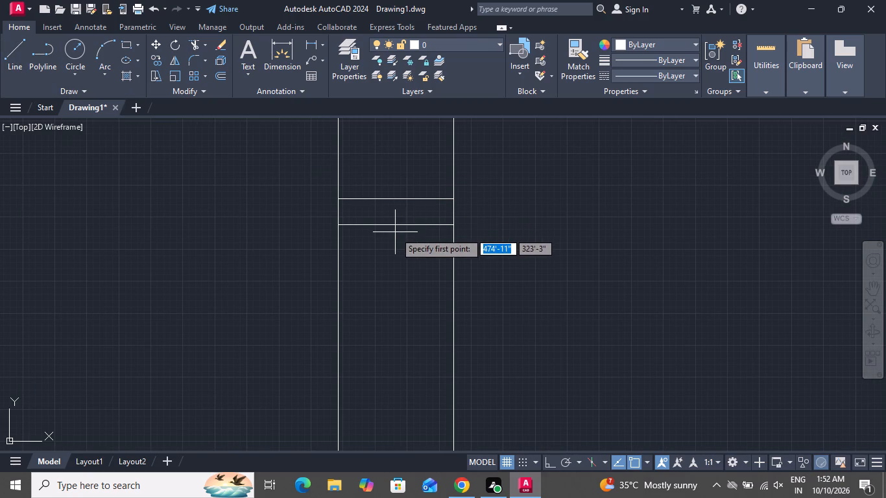
left_click(394, 224)
scroll(405, 337, "up", 1)
scroll(405, 337, "down", 3)
scroll(405, 316, "up", 1)
scroll(405, 316, "down", 2)
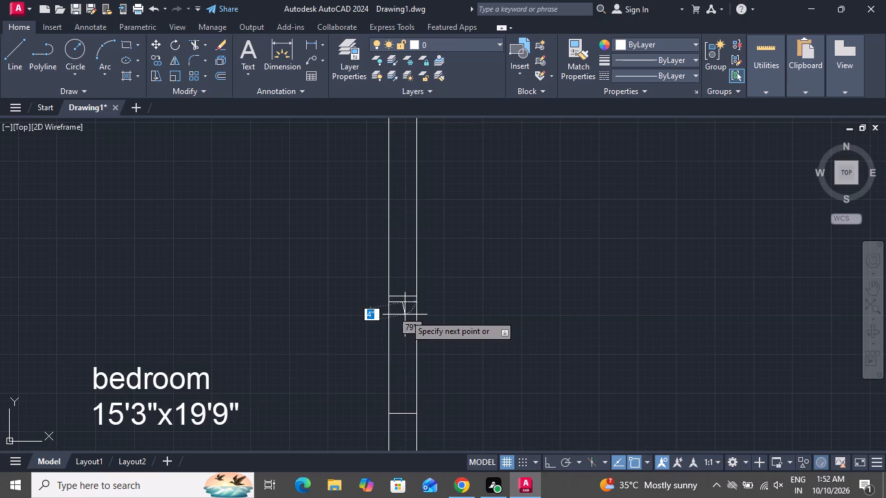
scroll(405, 314, "down", 1)
scroll(405, 317, "up", 1)
scroll(405, 318, "down", 2)
scroll(400, 388, "up", 3)
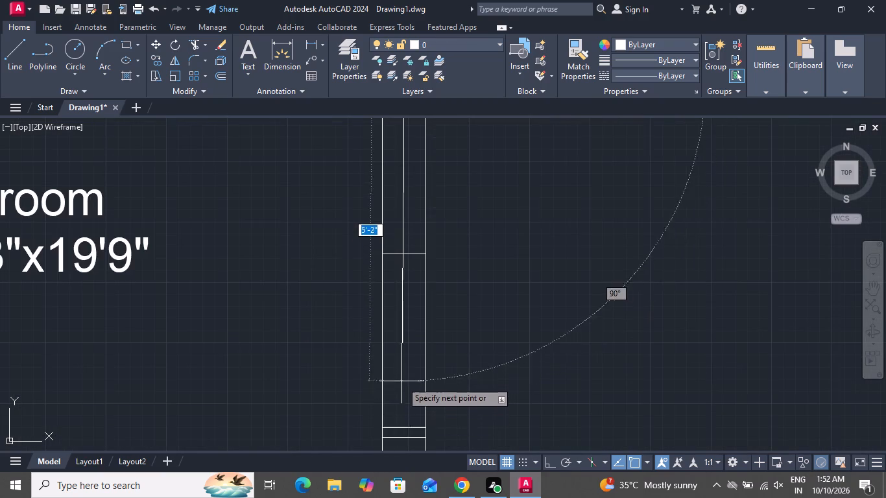
scroll(401, 381, "down", 2)
scroll(404, 425, "up", 6)
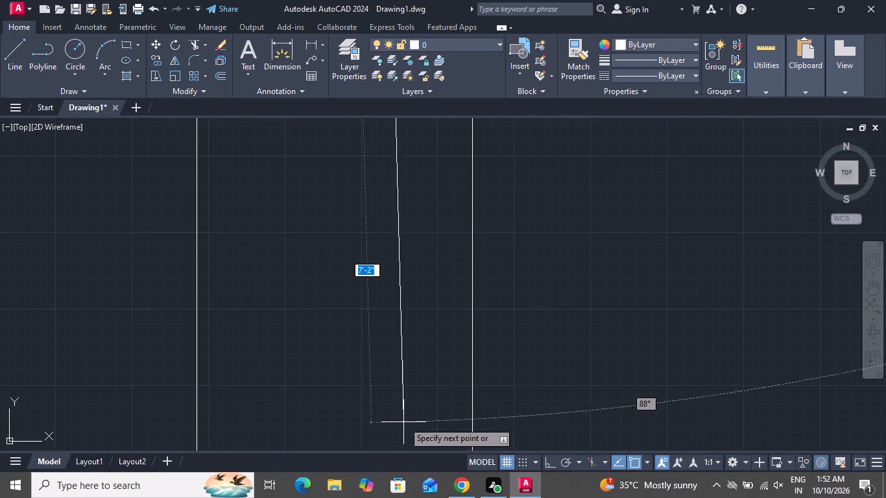
scroll(403, 420, "up", 1)
scroll(403, 420, "down", 6)
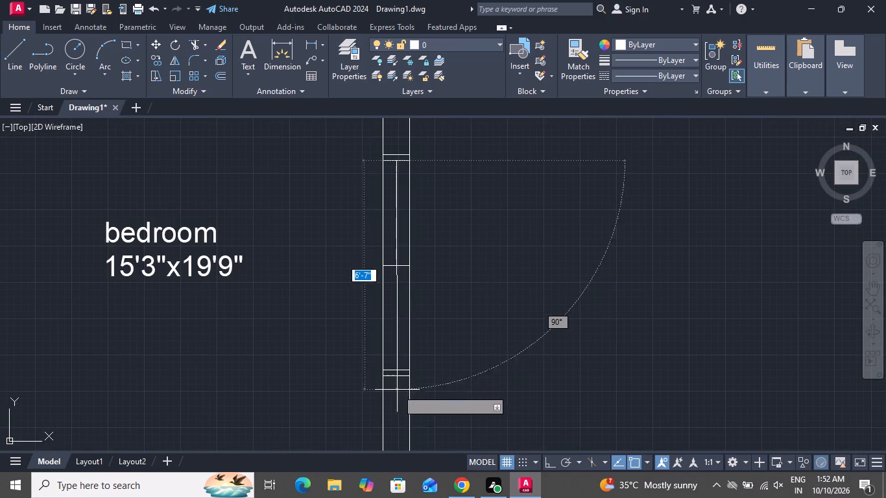
scroll(392, 365, "up", 2)
left_click(392, 376)
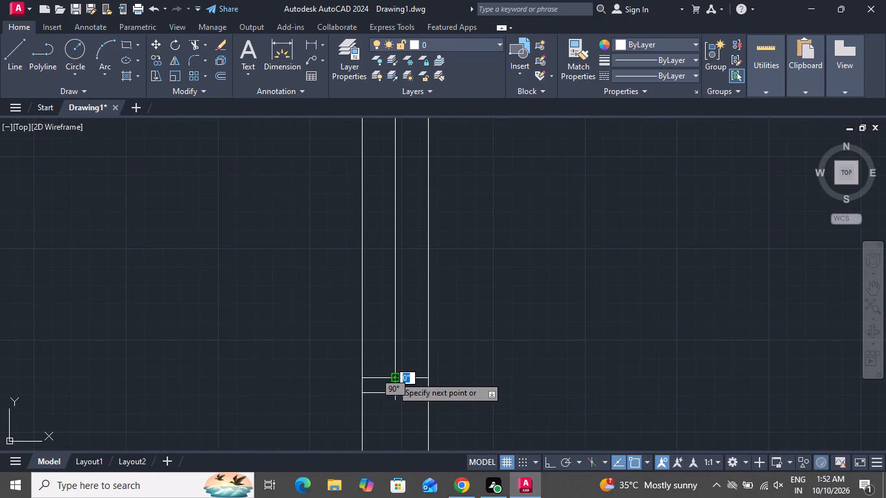
right_click(392, 376)
left_click(398, 254)
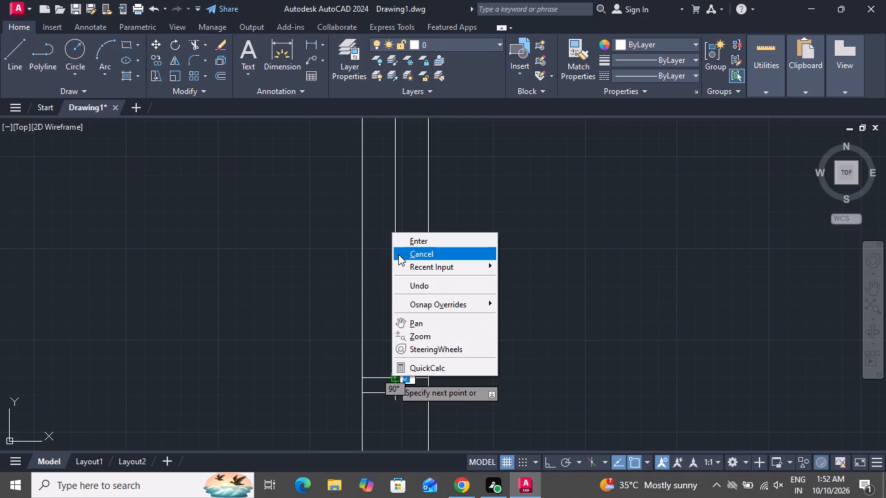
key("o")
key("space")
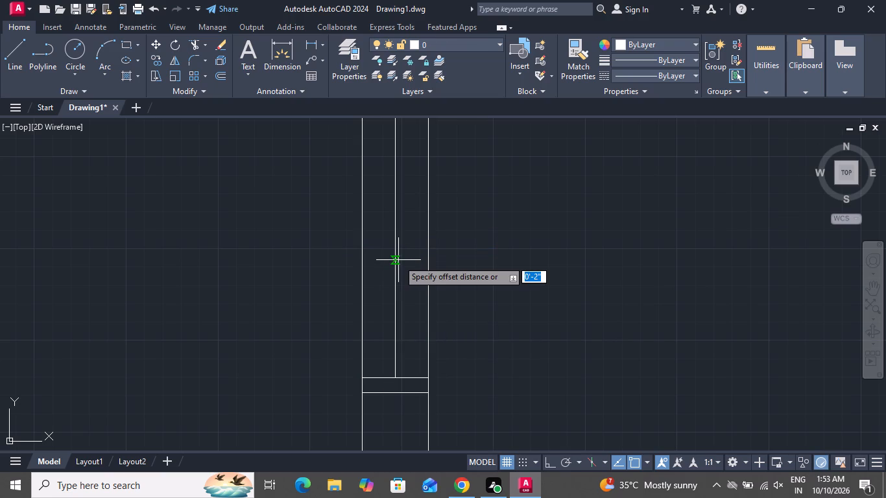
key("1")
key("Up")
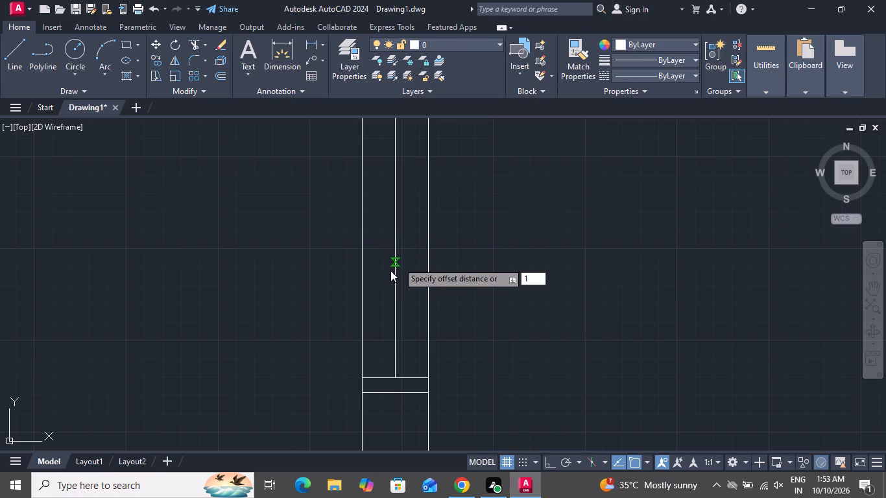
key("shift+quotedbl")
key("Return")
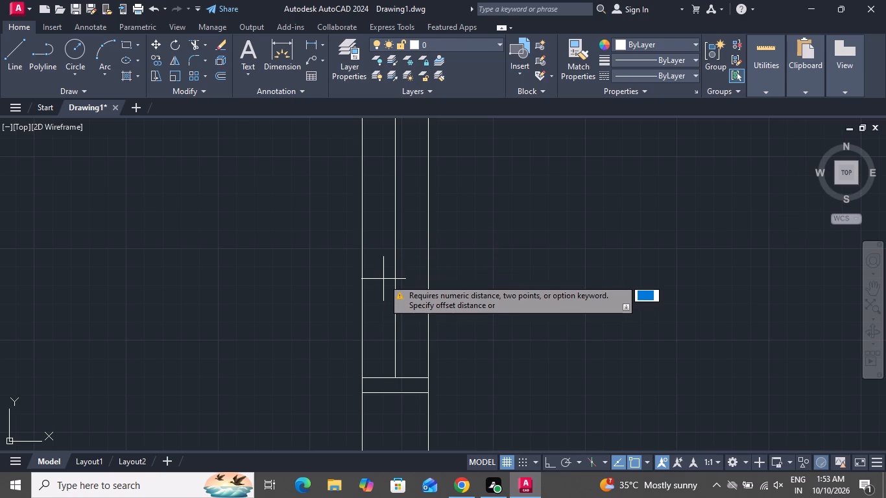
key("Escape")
Offset the window's vertical centre line by 1" to both sides.
type("o")
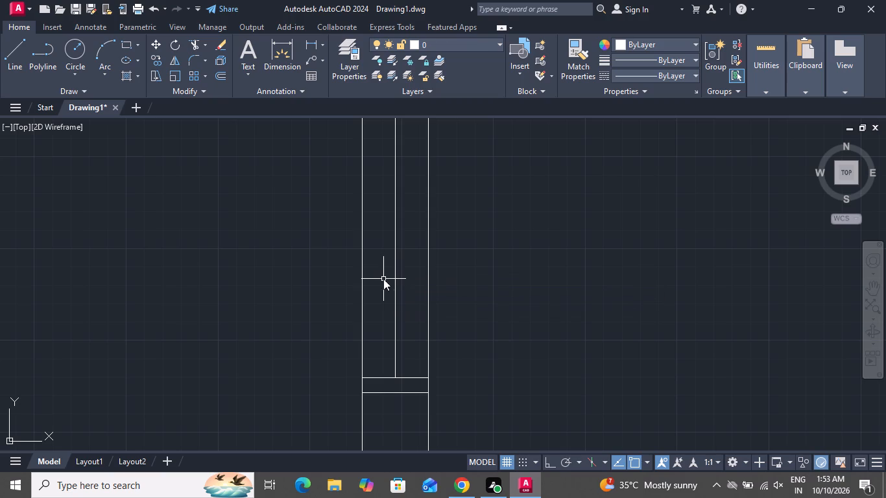
key("space")
key("1")
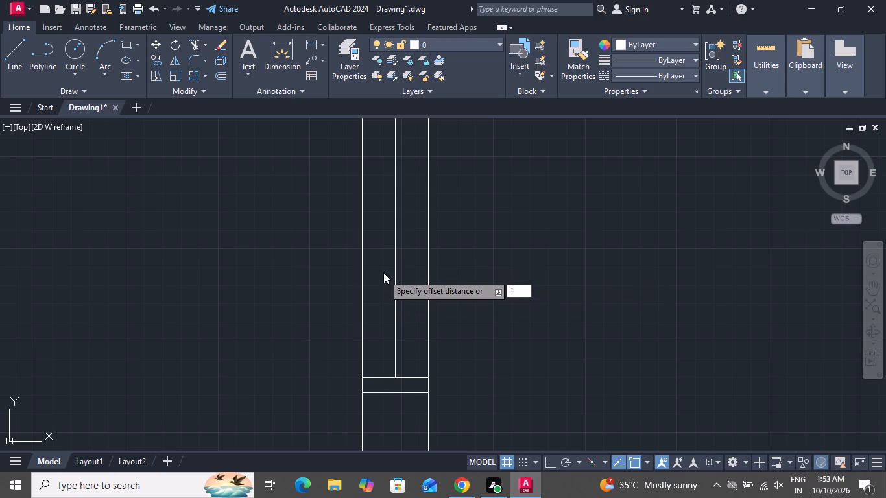
key("shift+quotedbl")
key("Return")
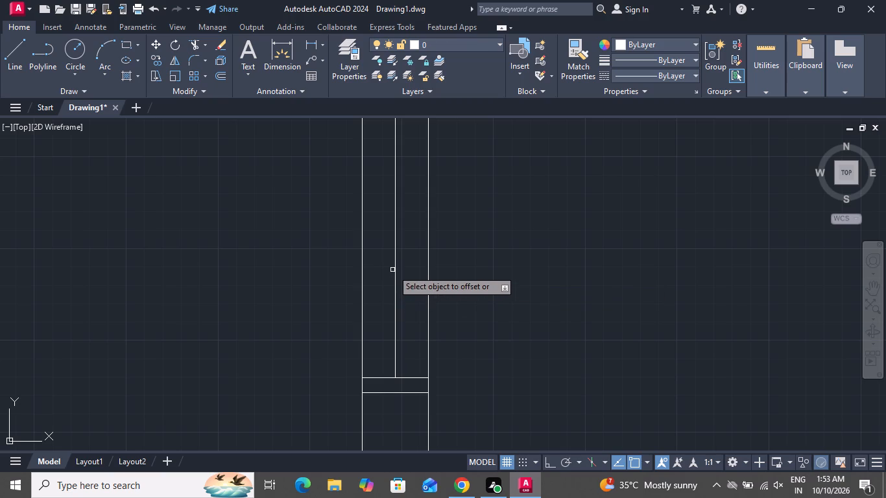
left_click(396, 255)
left_click(406, 255)
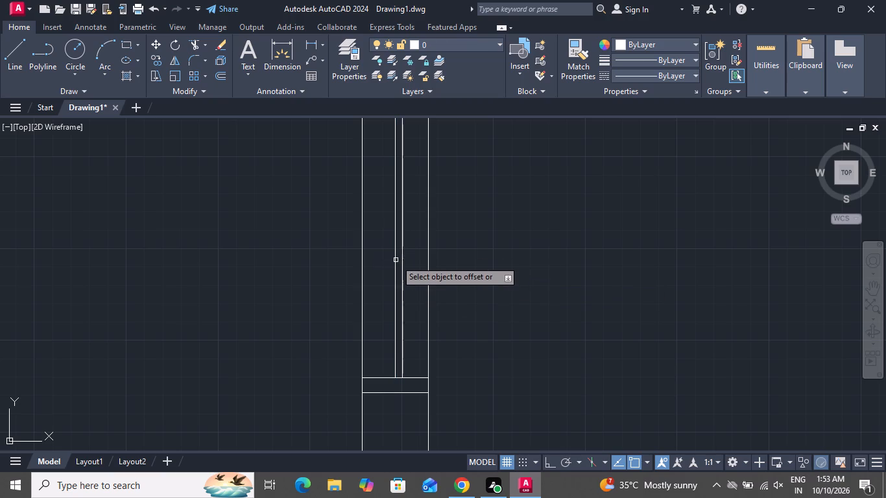
left_click(394, 262)
left_click(385, 262)
right_click(381, 263)
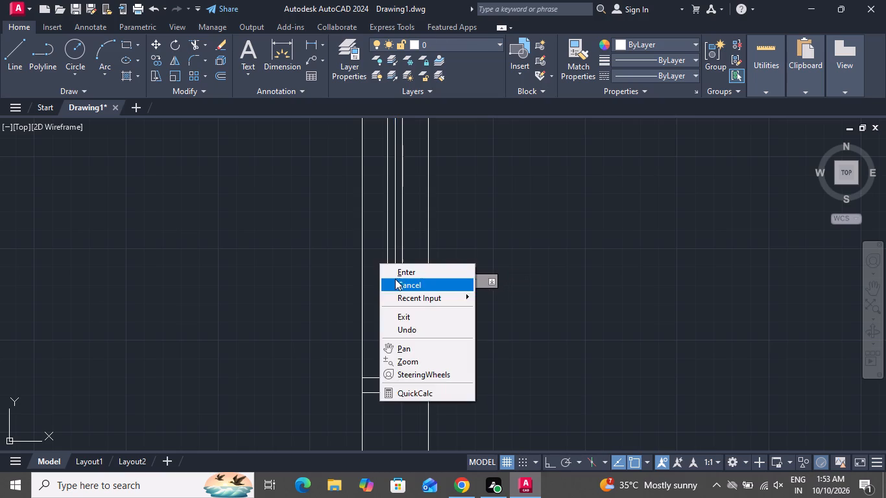
left_click(398, 283)
Delete the window's original vertical centre line and the short horizontal line crossing the middle of the opening.
left_click(396, 276)
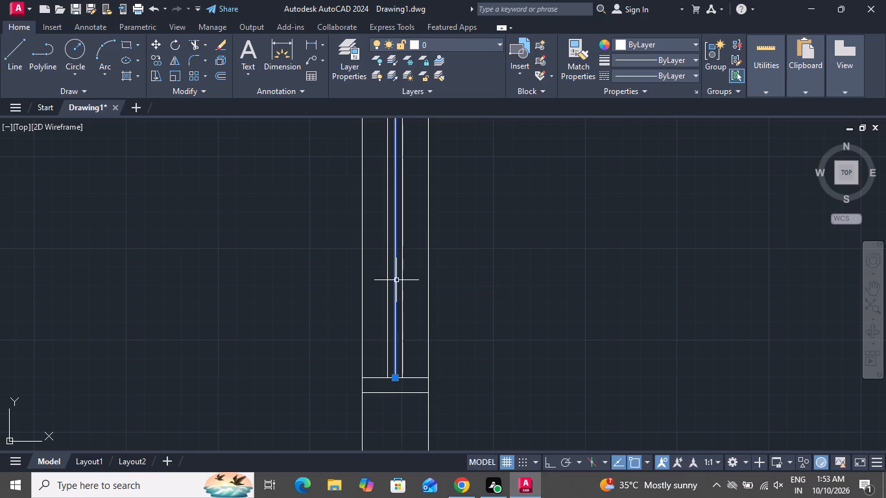
key("Delete")
scroll(410, 309, "down", 3)
scroll(403, 259, "up", 6)
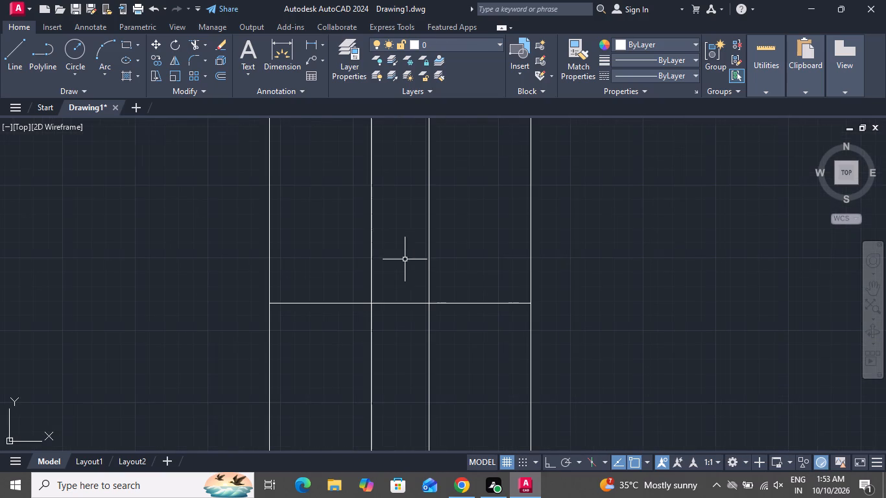
left_click(407, 267)
left_click(377, 355)
key("Delete")
Draw a three-sided outline about 4'-10" wide outside the sofa-furnished bedroom's outer wall, from above its upper partition down to the outer corner.
scroll(385, 346, "down", 5)
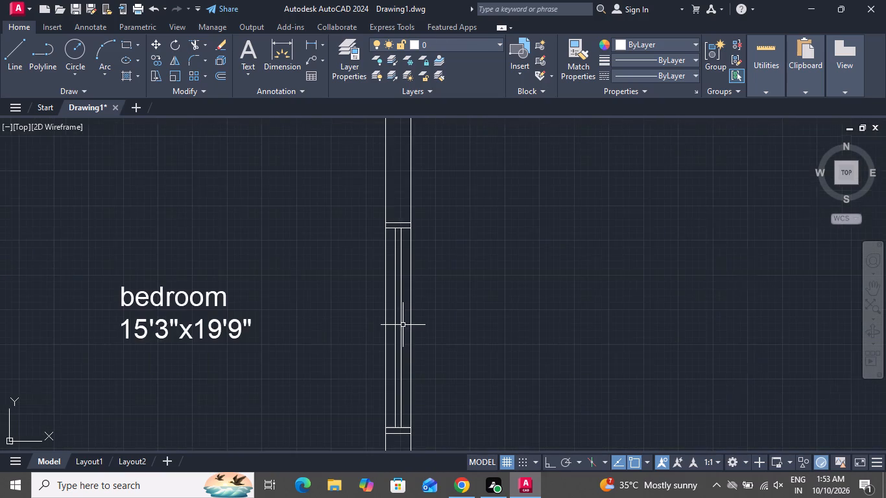
scroll(406, 330, "down", 5)
scroll(416, 418, "up", 3)
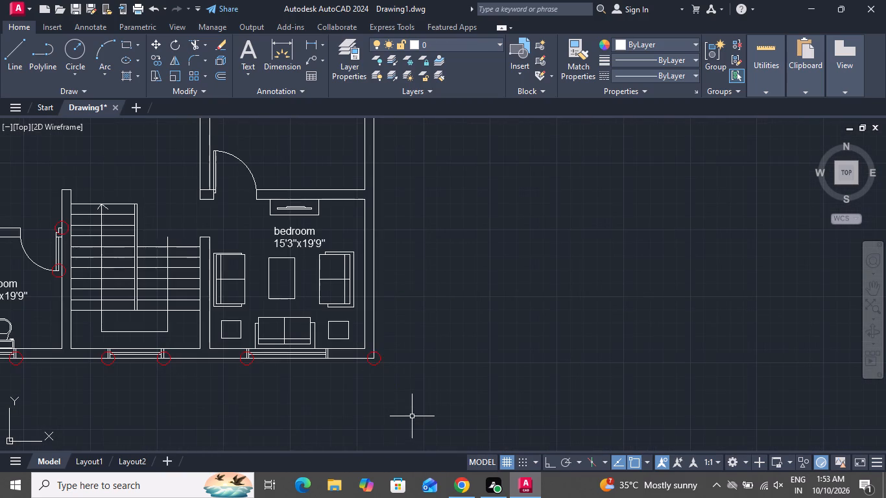
left_click(12, 59)
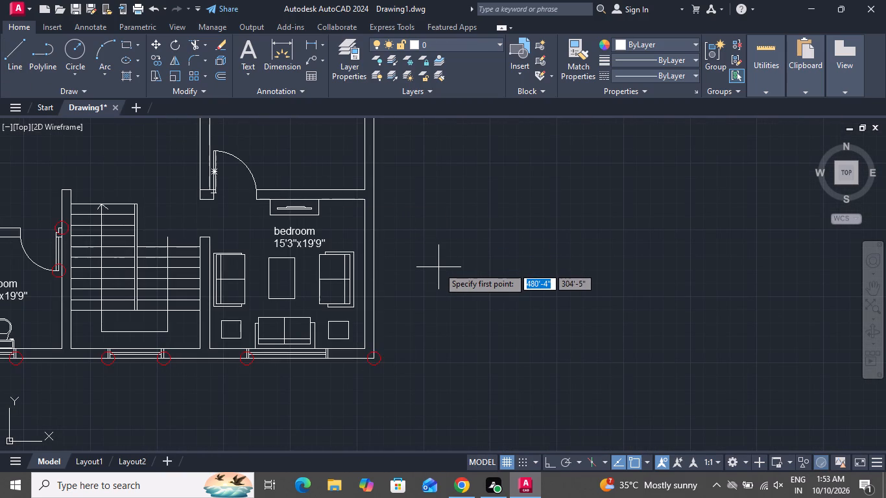
left_click(374, 179)
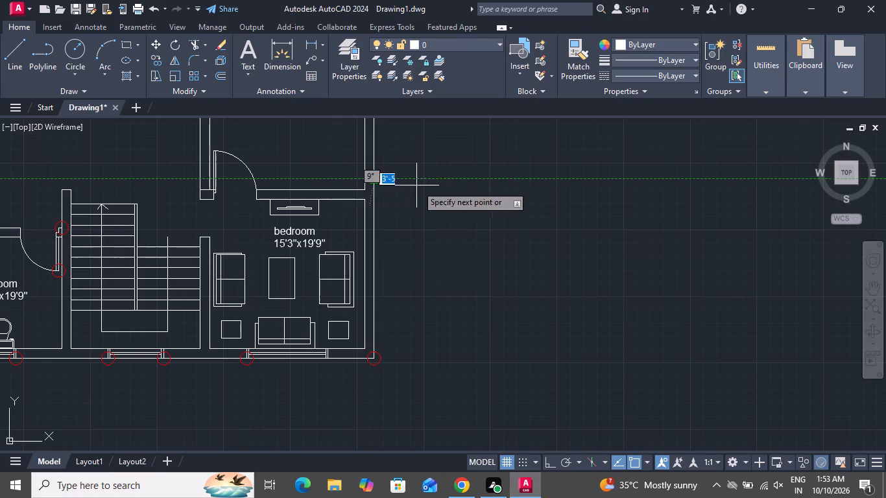
left_click(426, 180)
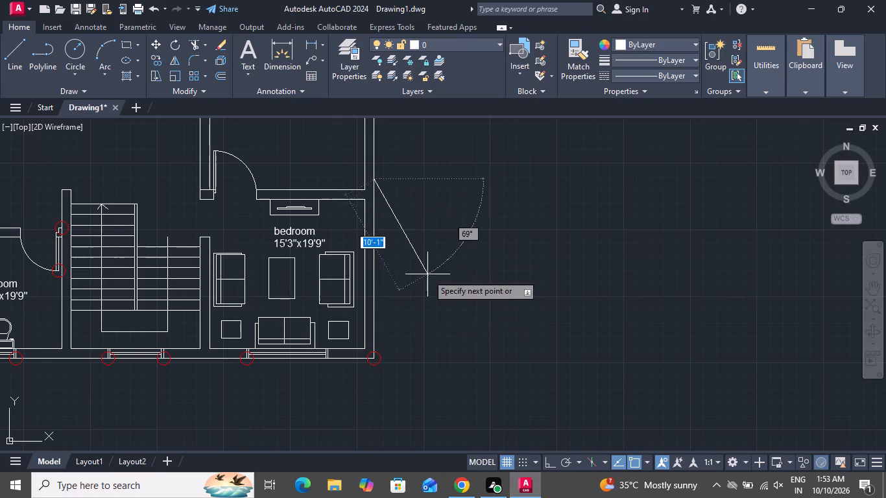
left_click(435, 180)
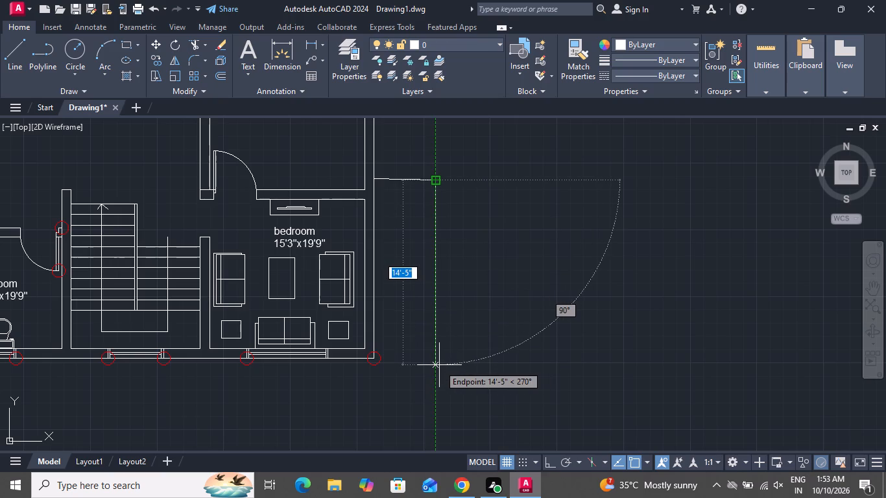
left_click(440, 357)
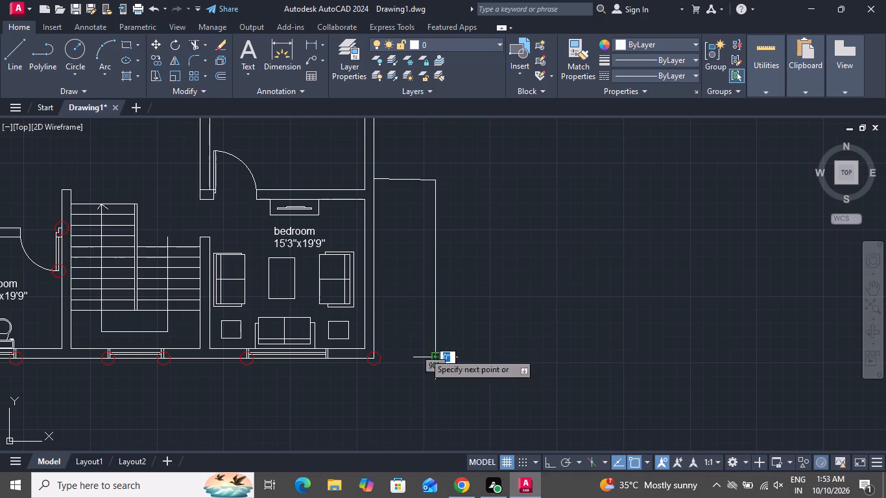
scroll(366, 351, "down", 1)
scroll(366, 351, "up", 3)
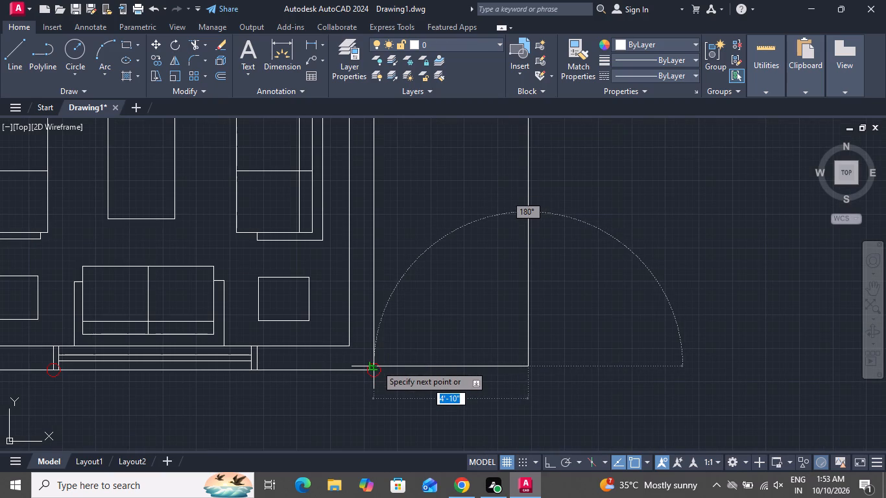
left_click(376, 365)
right_click(374, 393)
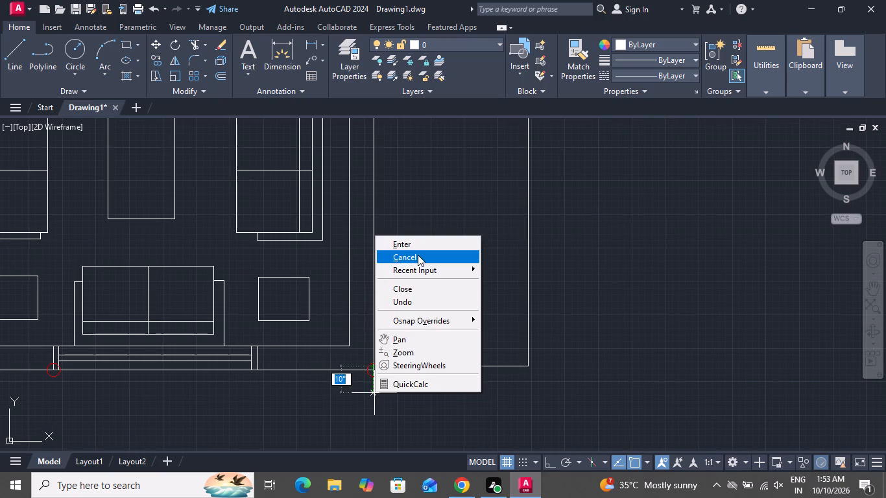
left_click(418, 252)
Draw an inner outline inside the projection, about 4'-4" along its upper edge, down beside its outer edge, and back to the bedroom wall.
scroll(445, 335, "down", 2)
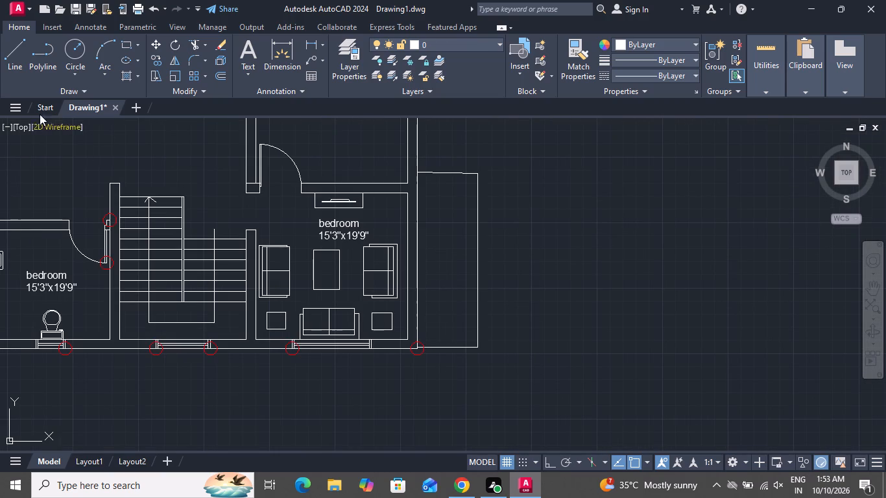
left_click(21, 47)
scroll(431, 174, "up", 1)
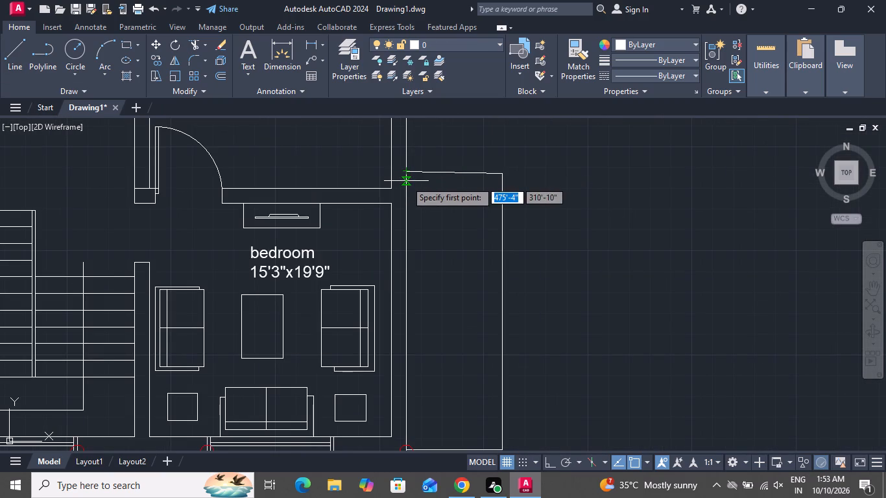
left_click(406, 181)
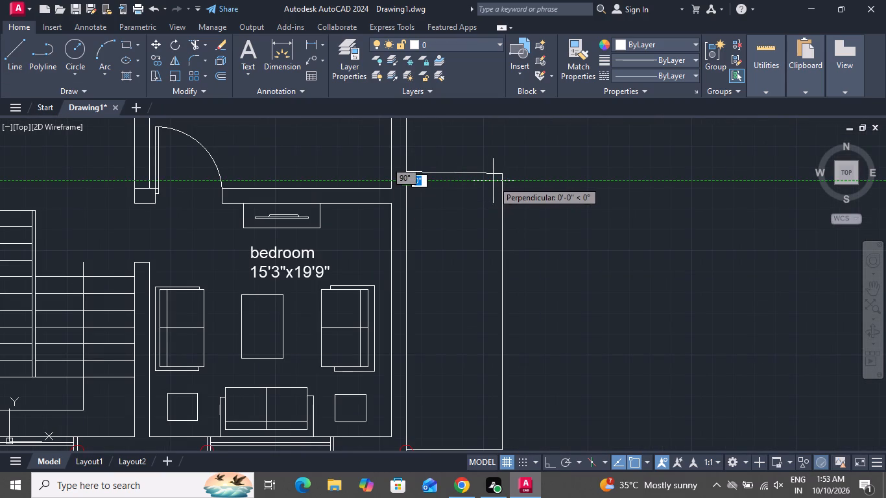
left_click(493, 181)
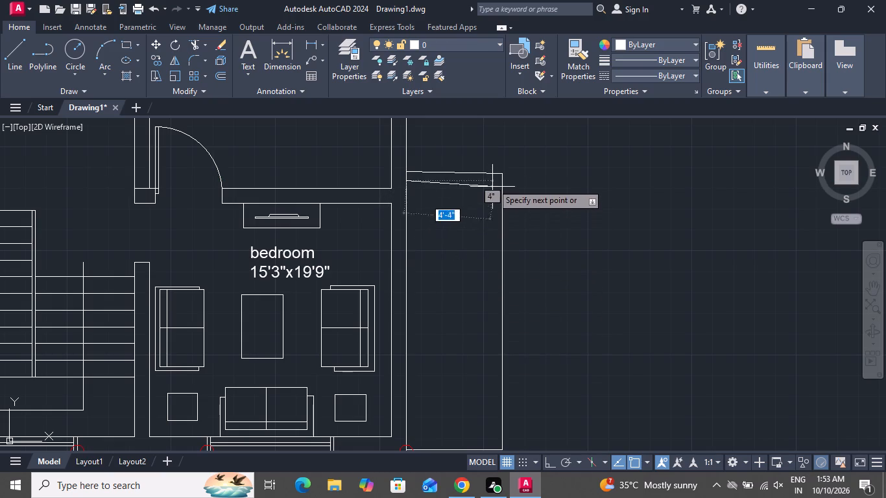
left_click(492, 180)
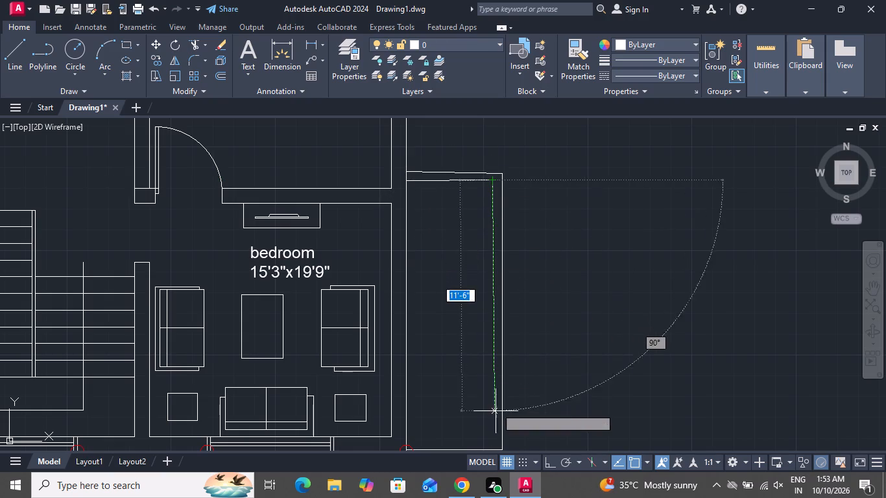
scroll(492, 413, "down", 2)
scroll(490, 423, "up", 2)
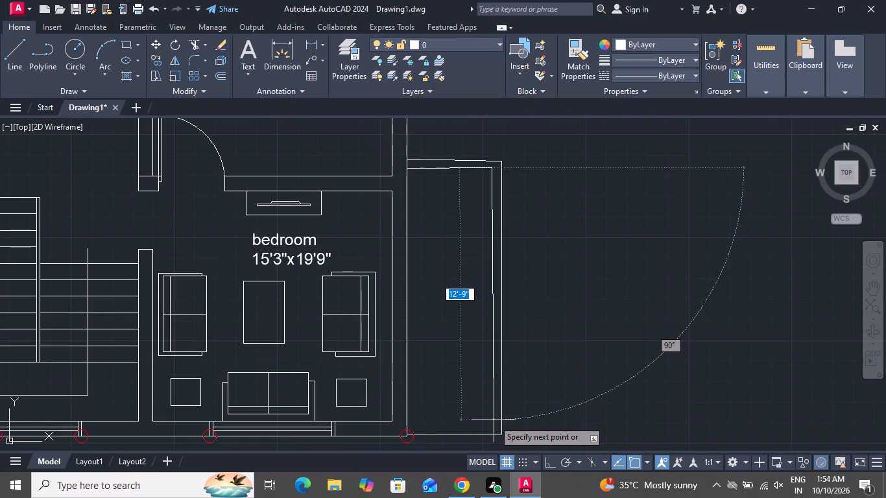
left_click(495, 423)
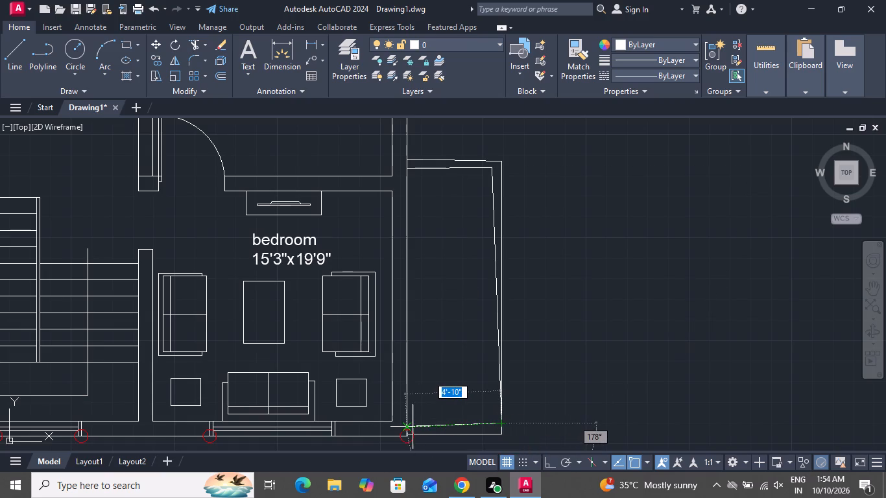
left_click(403, 425)
right_click(412, 420)
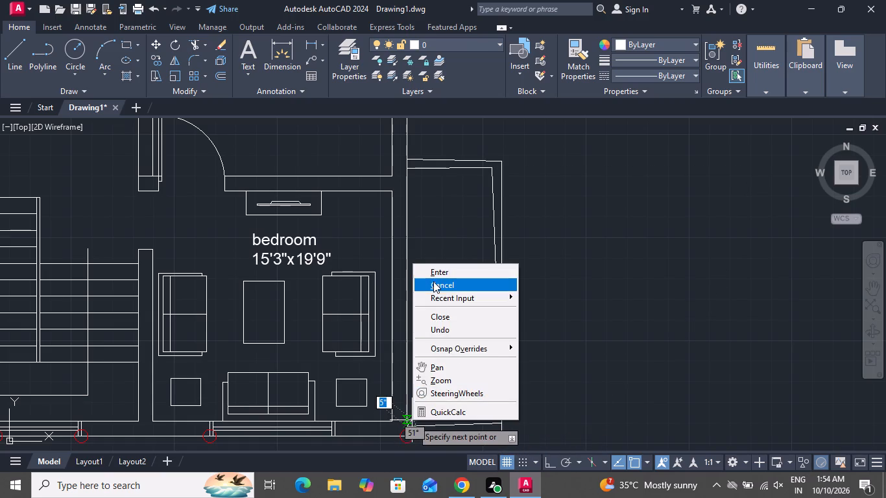
left_click(433, 281)
Delete the slanted lower and outer-side lines of the projection's inner outline.
scroll(497, 274, "down", 1)
scroll(487, 368, "up", 2)
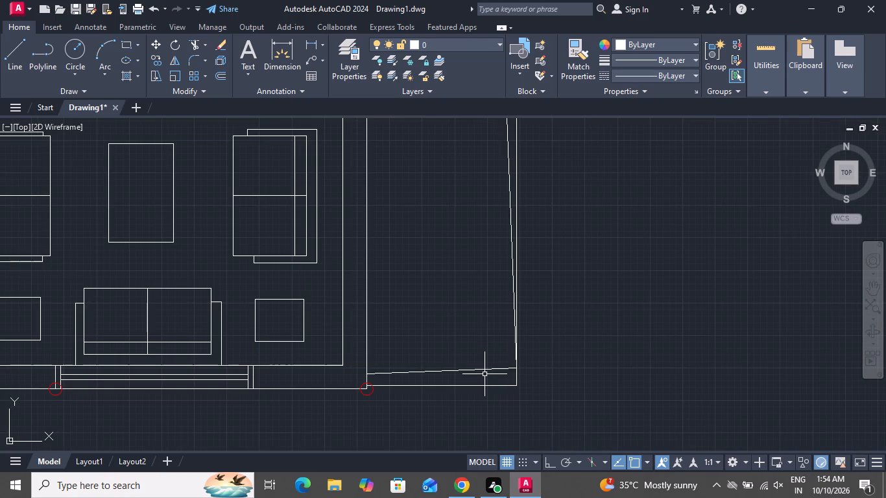
left_click(484, 370)
key("Delete")
left_click(509, 185)
key("Delete")
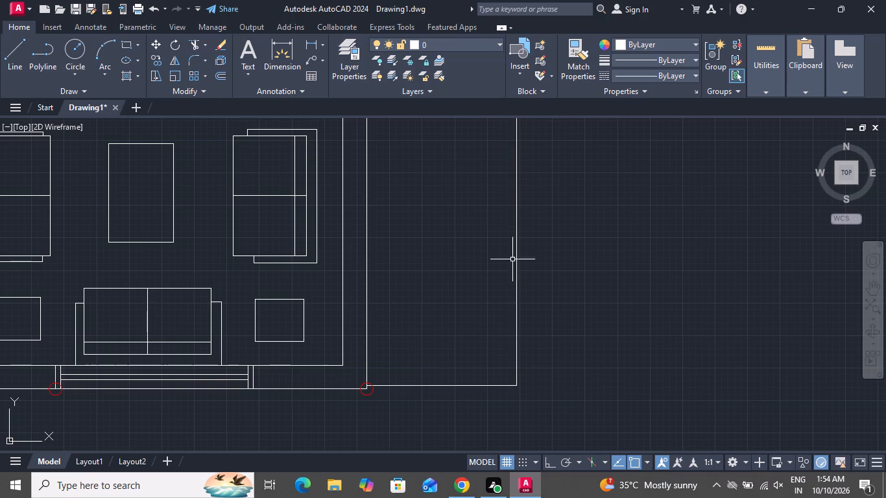
With Ortho on, extend the inner upper line about 3" outward, continue about 13'-3" down, and return horizontally to the bedroom wall.
left_click(548, 467)
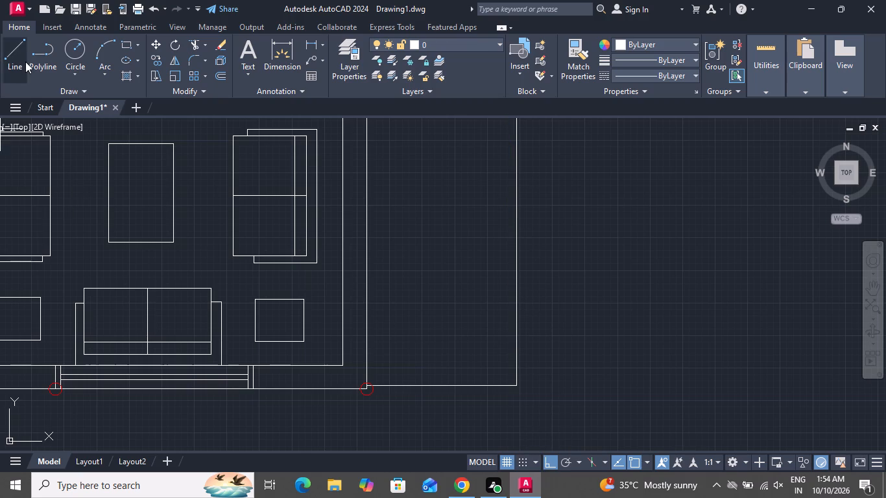
left_click(25, 60)
scroll(246, 351, "down", 3)
scroll(269, 271, "up", 2)
scroll(329, 238, "up", 2)
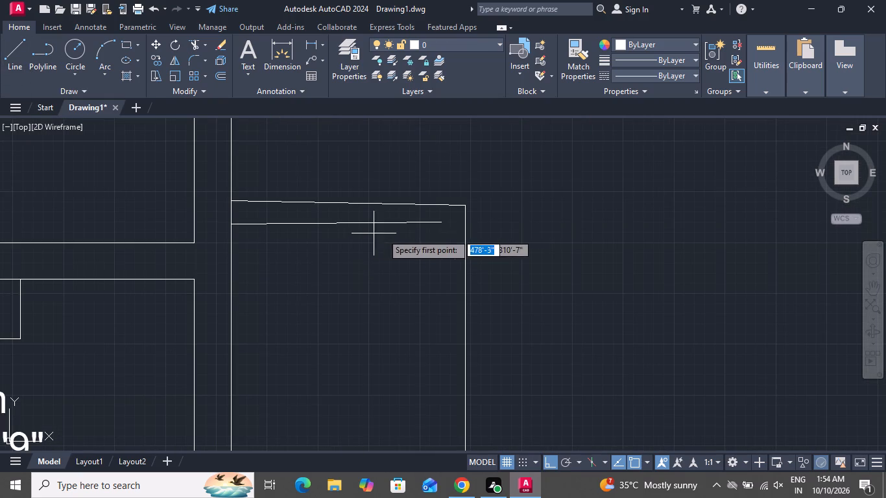
left_click(441, 222)
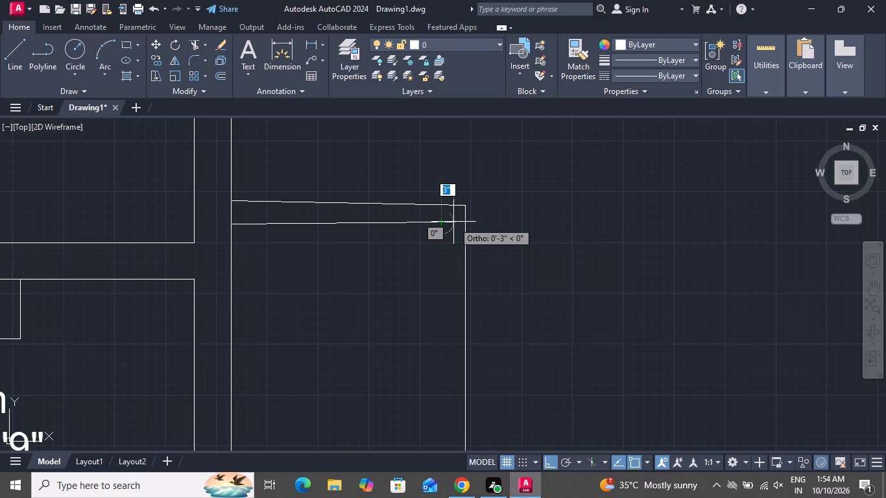
left_click(455, 221)
scroll(446, 275, "down", 2)
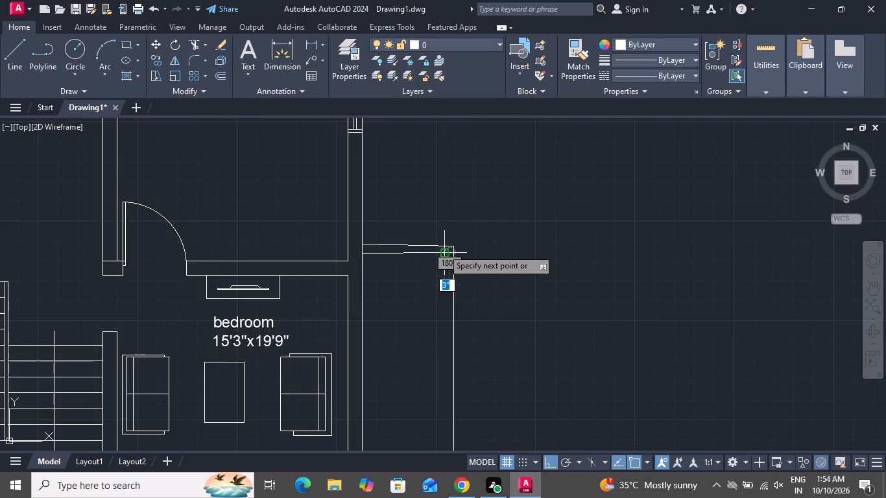
scroll(443, 243, "down", 3)
scroll(428, 302, "down", 1)
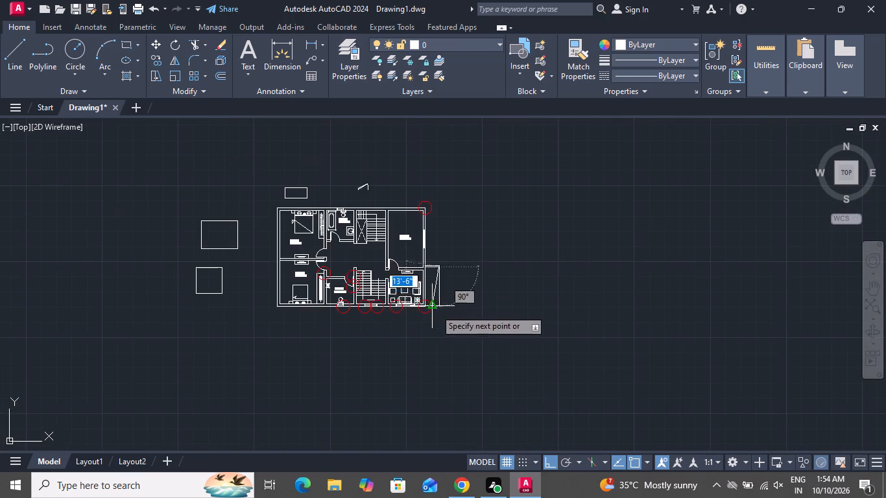
scroll(438, 311, "up", 6)
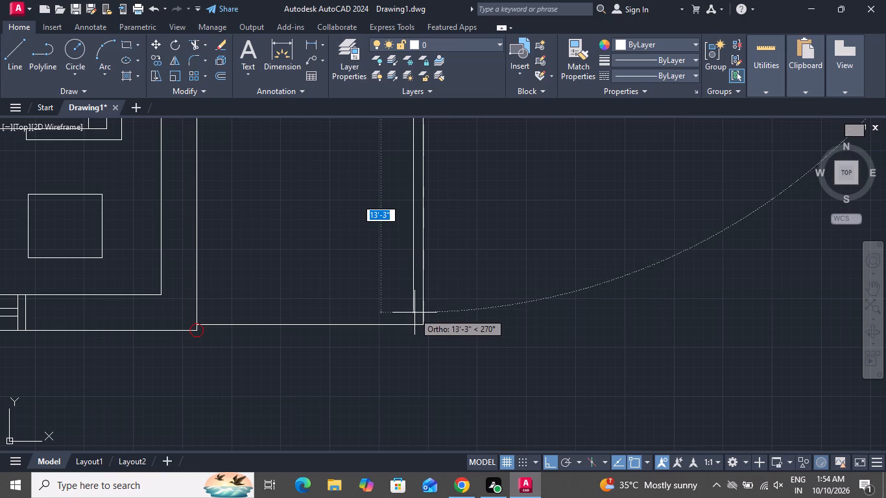
left_click(414, 313)
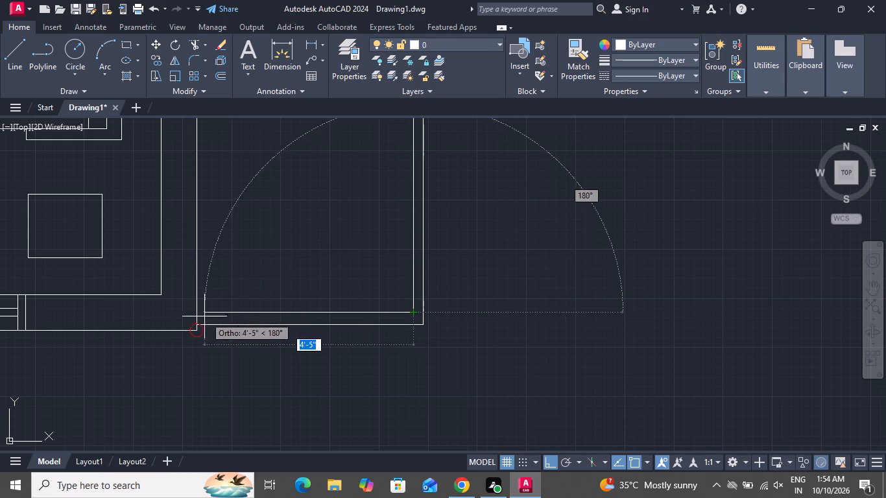
left_click(195, 316)
right_click(198, 314)
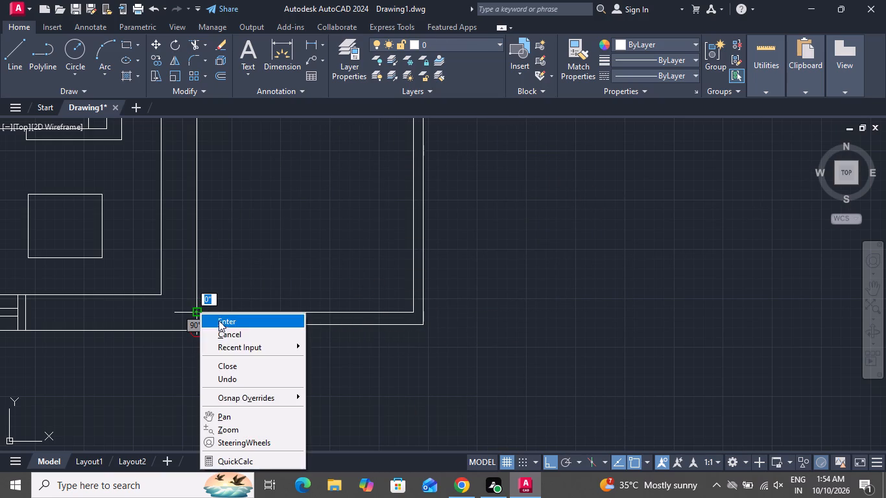
left_click(241, 334)
Draw two short horizontal lines about 9" long across the wall between bedroom and projection, one near the upper partition, the other below it.
scroll(334, 389, "down", 2)
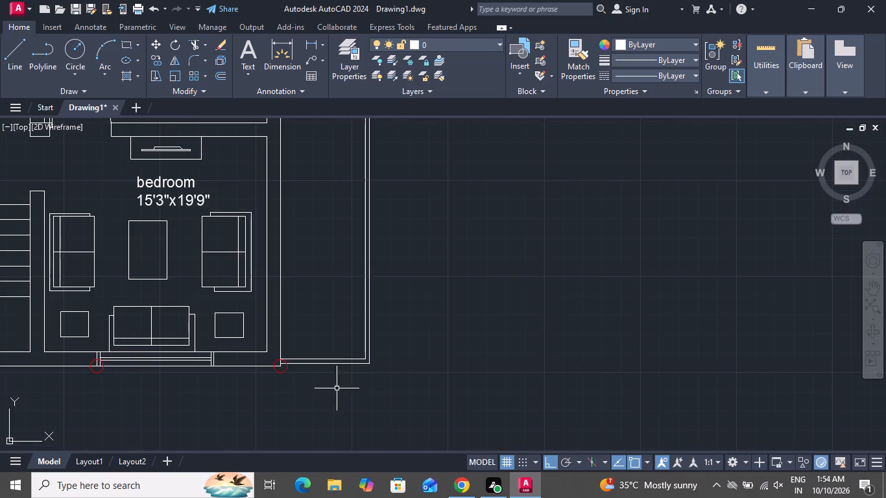
scroll(338, 388, "down", 1)
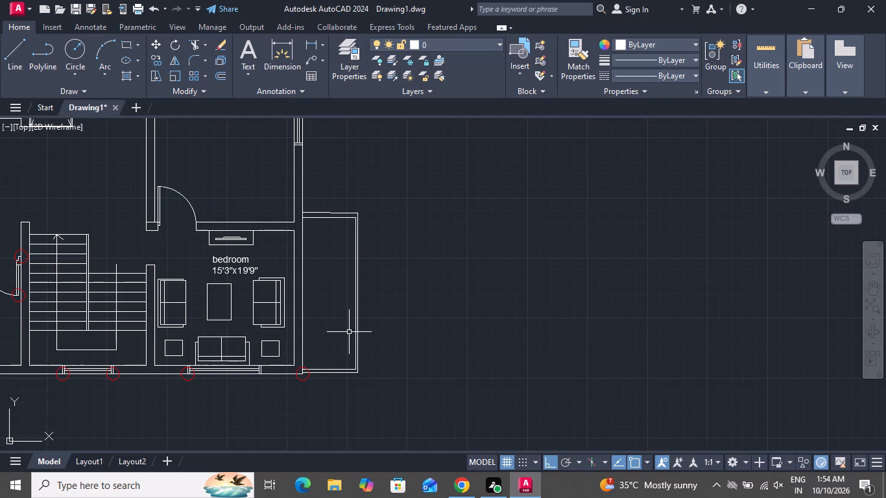
left_click(3, 48)
scroll(295, 270, "up", 1)
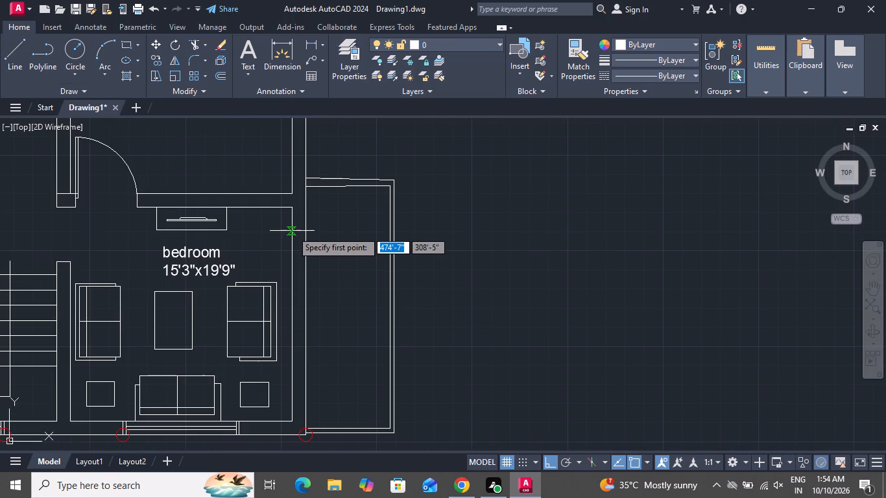
left_click(293, 222)
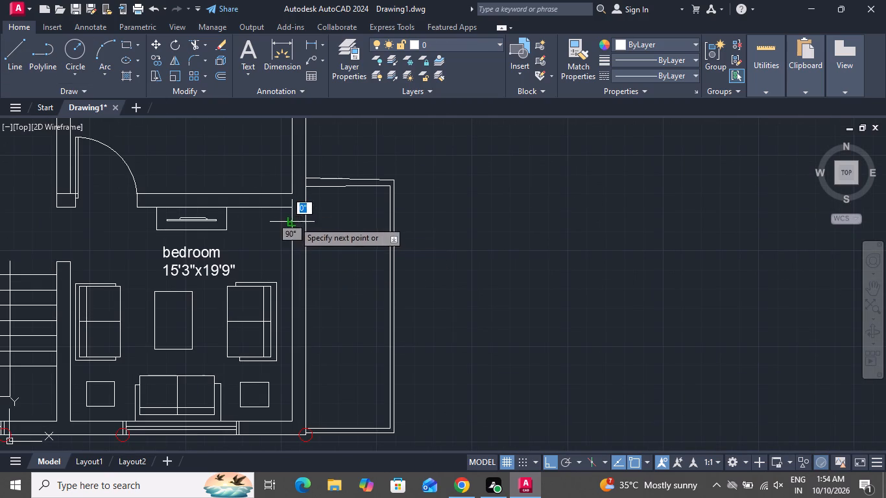
left_click(307, 222)
right_click(307, 222)
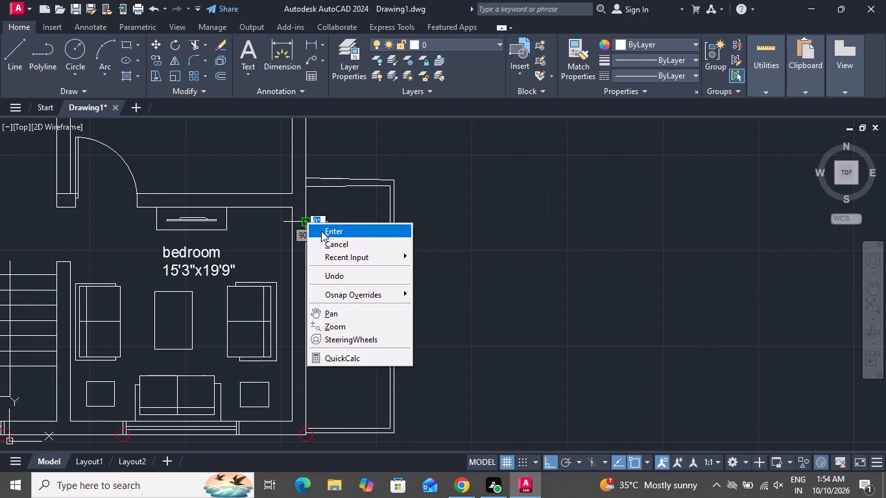
left_click(326, 238)
left_click(14, 64)
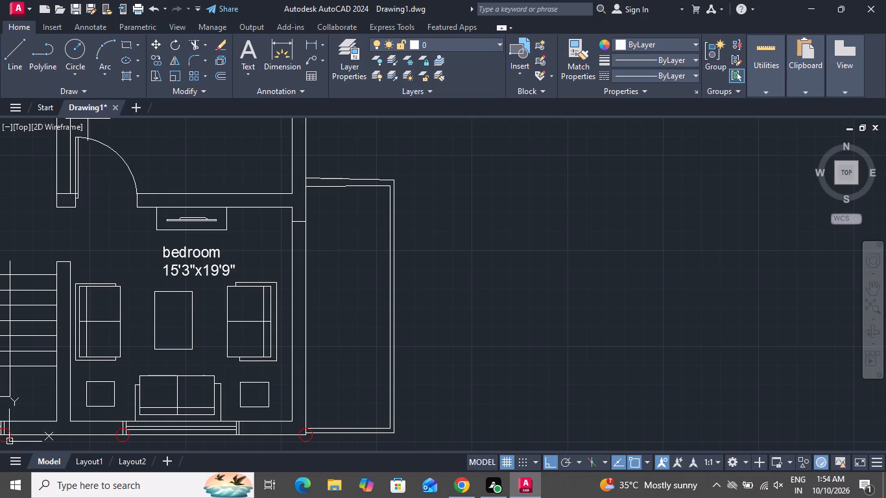
scroll(269, 270, "up", 2)
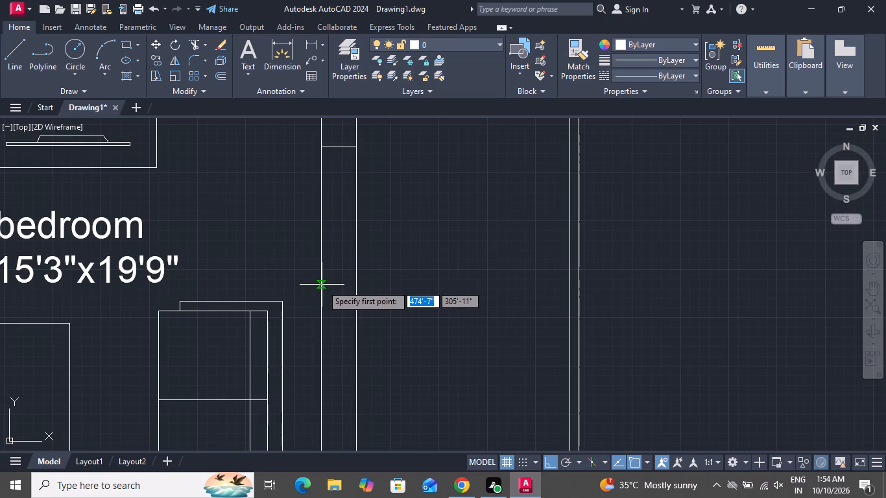
left_click(320, 281)
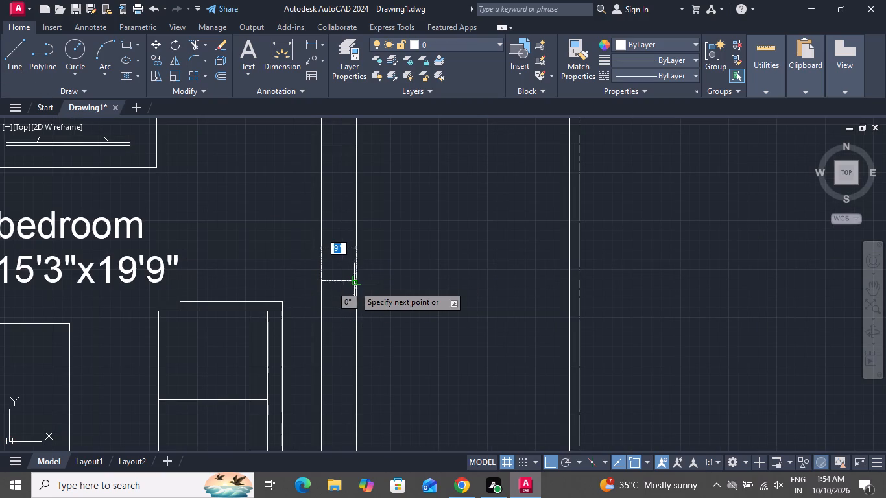
left_click(355, 285)
right_click(355, 285)
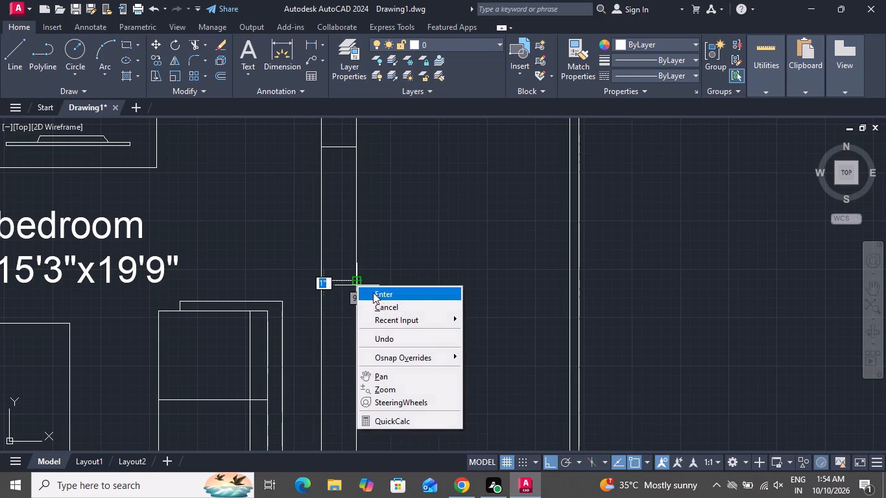
left_click(377, 303)
Trim both wall lines between the two short cross lines to open a passage from the bedroom into the projection.
left_click(195, 45)
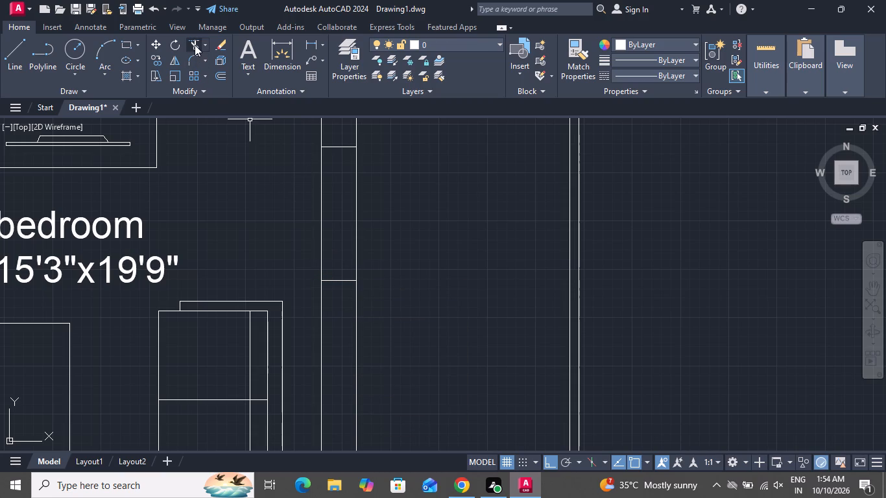
left_click(389, 194)
left_click(287, 196)
right_click(419, 243)
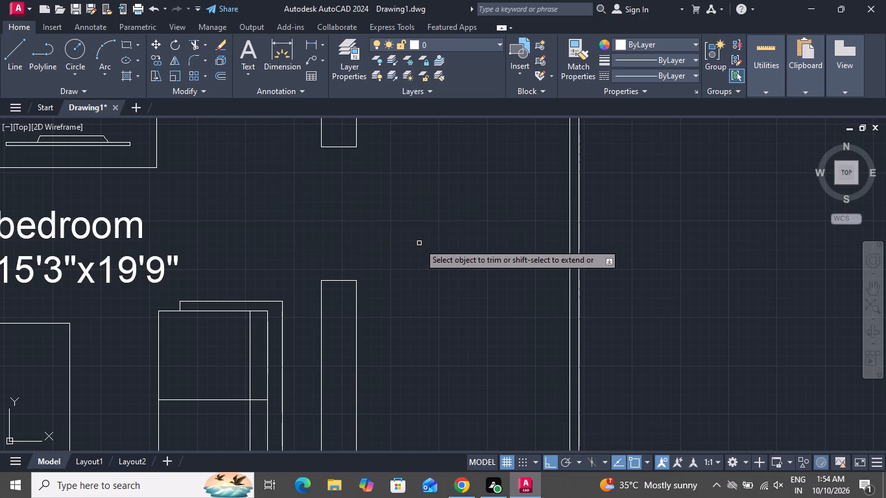
left_click(439, 267)
scroll(490, 396, "down", 5)
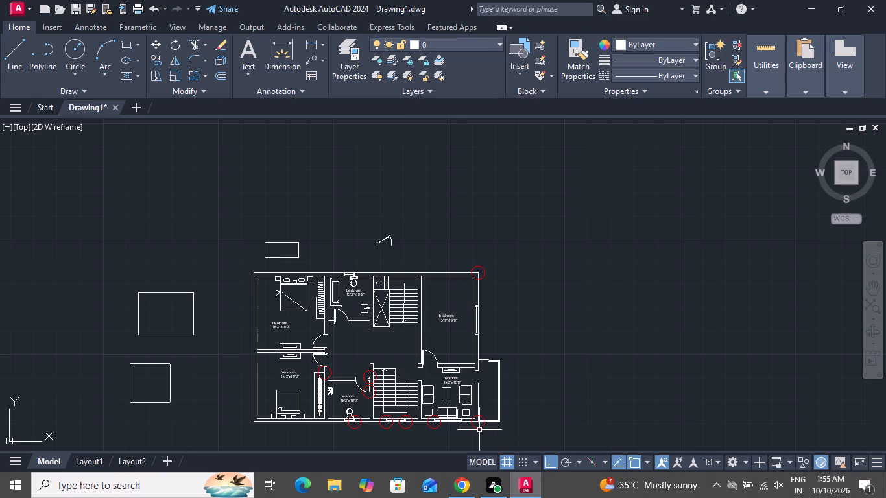
scroll(435, 454, "up", 2)
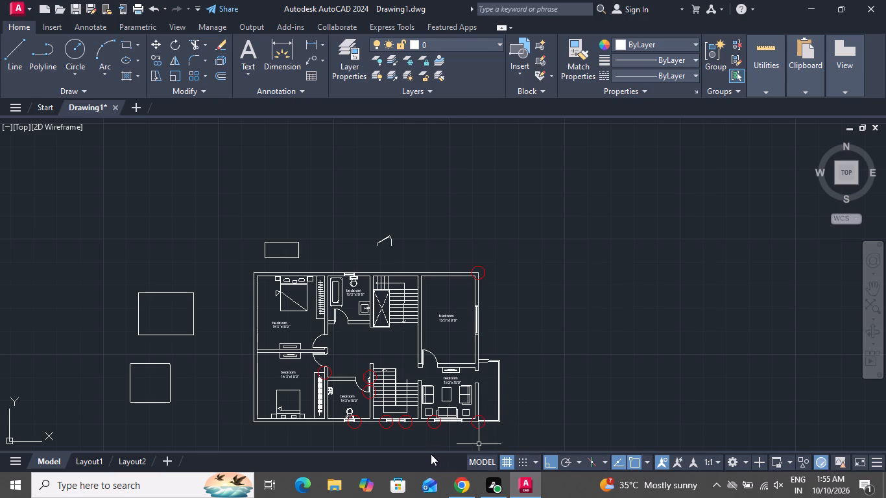
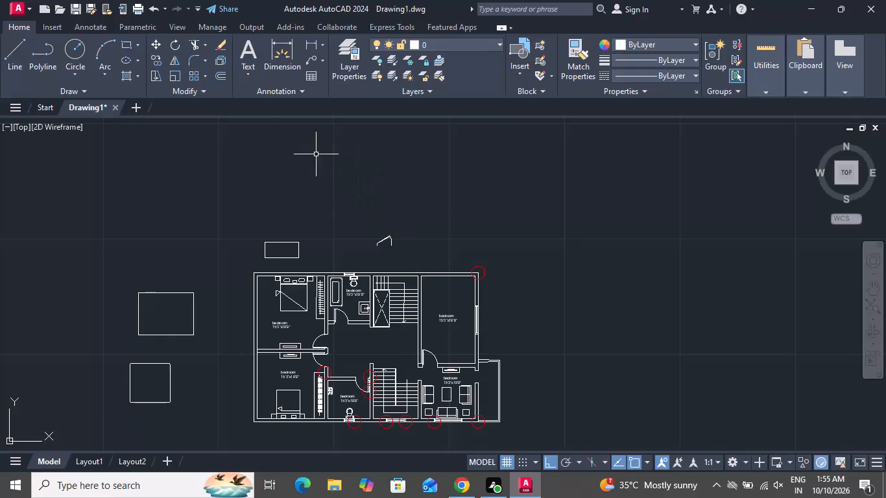
Draw a horizontal line about 9" long across the outer side wall of the upper bedroom, beside the bed.
left_click(6, 48)
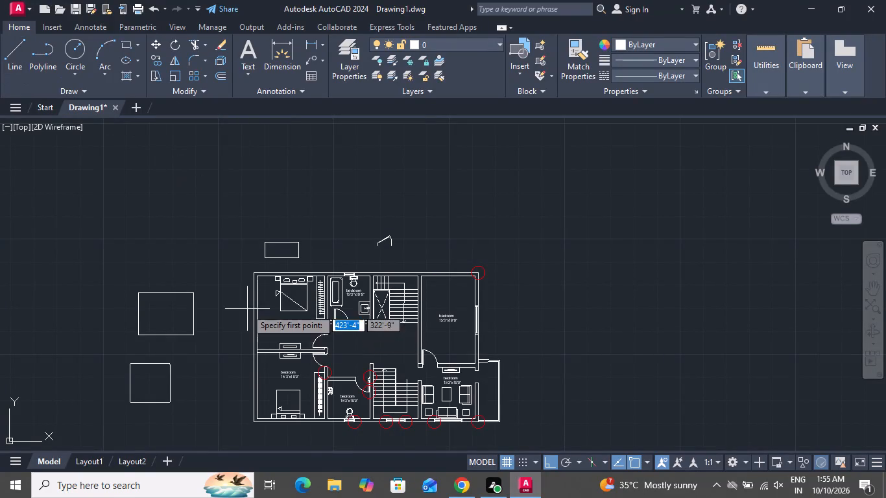
scroll(247, 309, "up", 3)
scroll(247, 309, "down", 1)
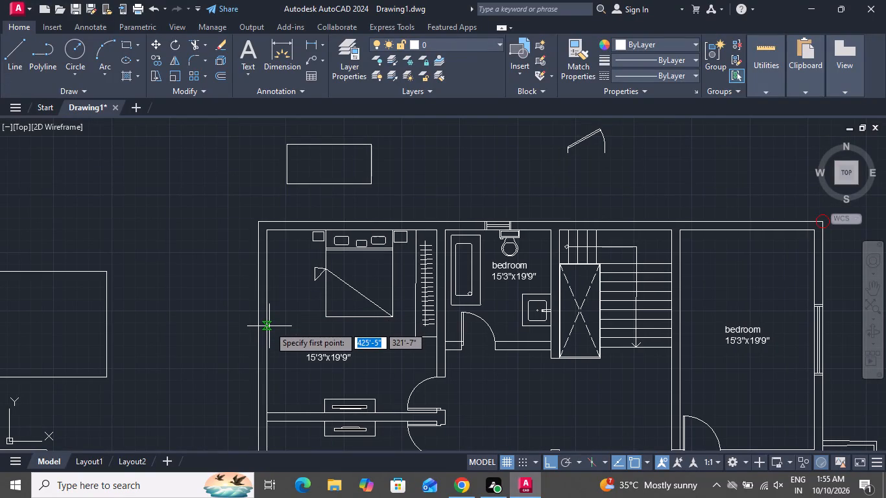
scroll(269, 309, "up", 3)
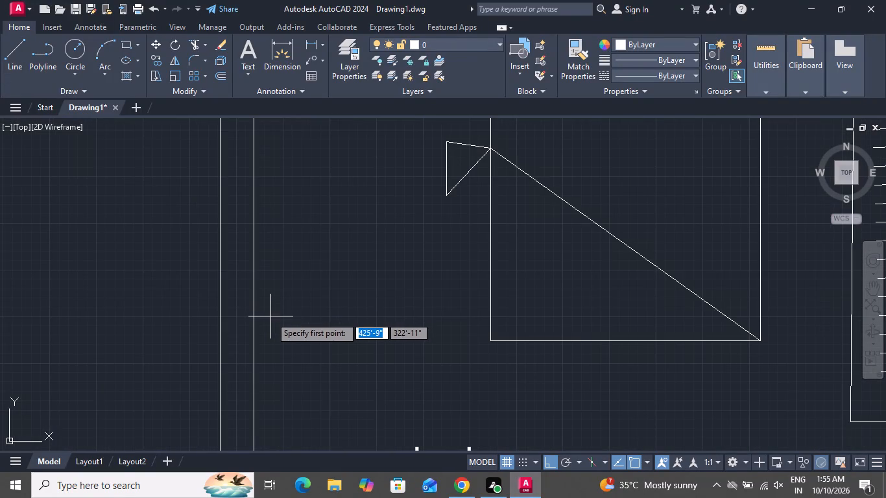
left_click(253, 300)
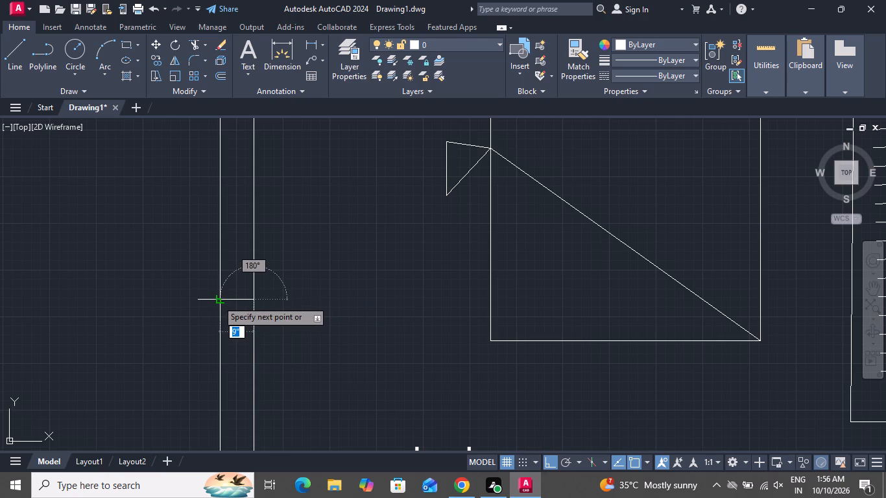
left_click(217, 300)
right_click(217, 300)
left_click(226, 318)
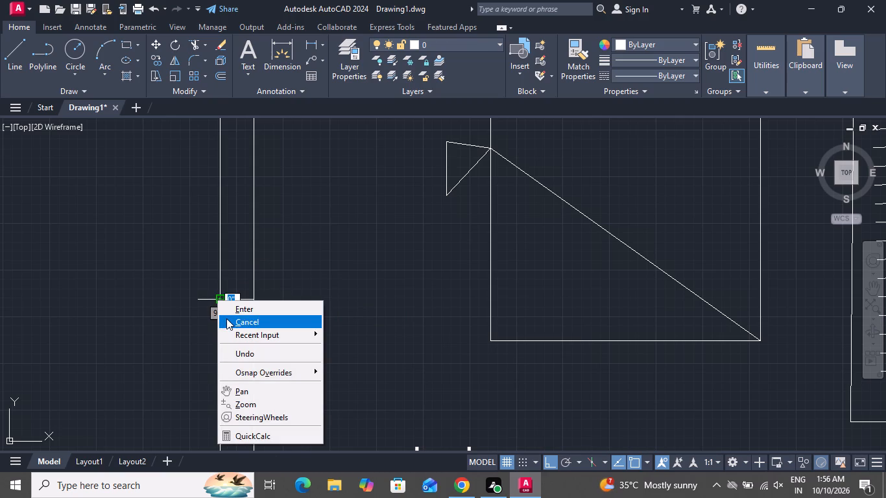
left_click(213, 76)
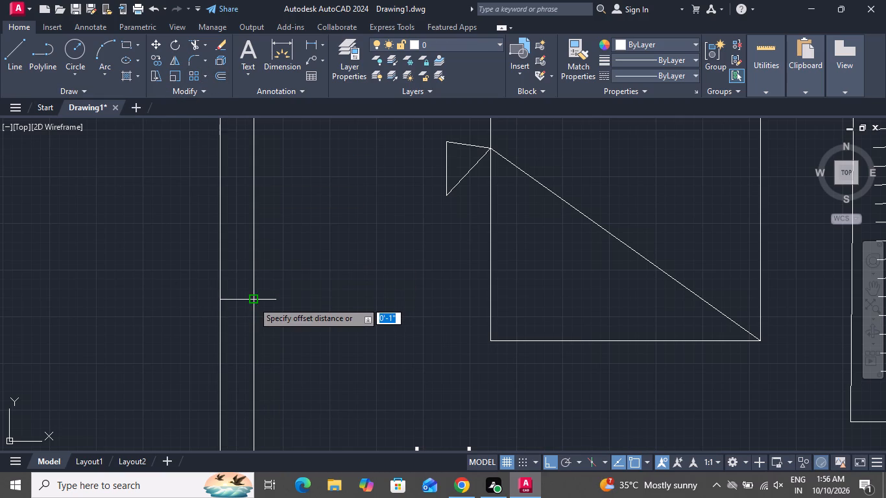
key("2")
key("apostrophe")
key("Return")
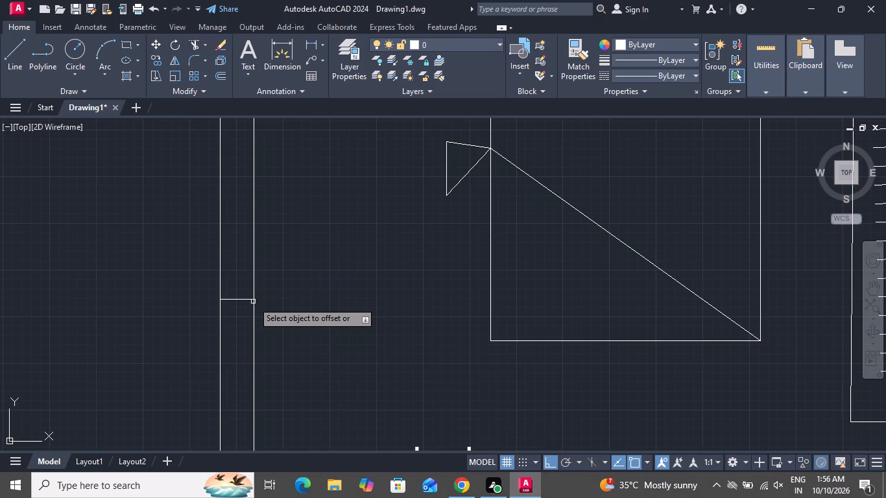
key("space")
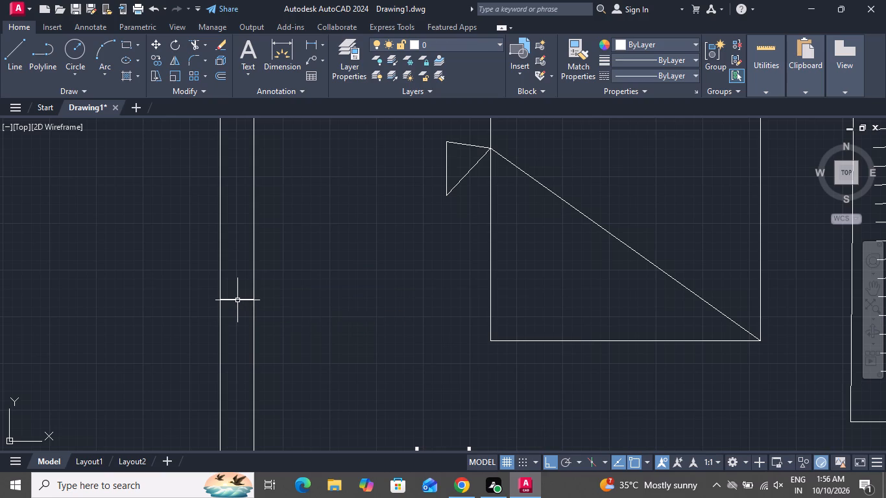
Offset the cross line in the bedroom's outer wall by 2' both upward and downward.
key("o")
key("space")
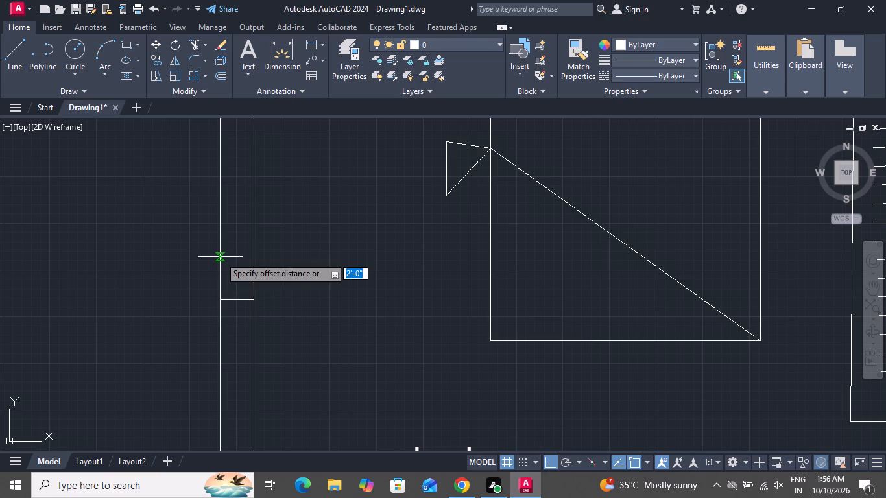
key("2")
key("apostrophe")
key("Return")
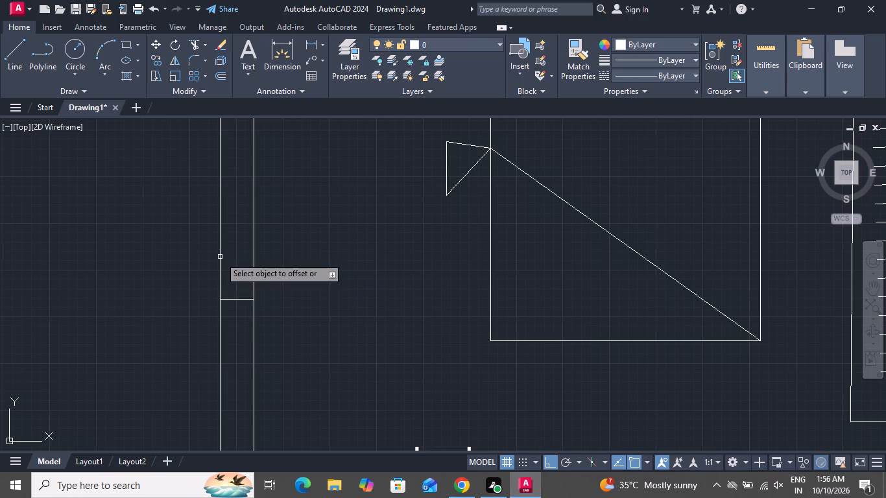
scroll(210, 294, "down", 2)
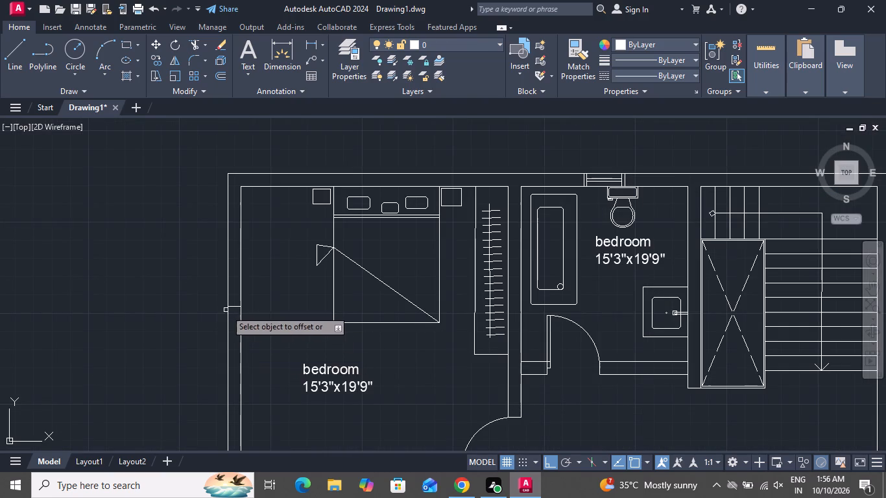
left_click(235, 309)
left_click(230, 268)
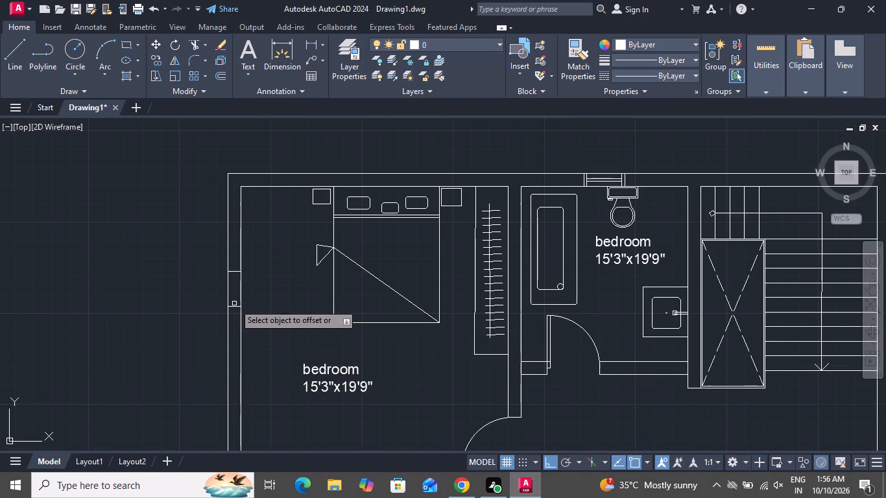
left_click(234, 306)
left_click(243, 359)
right_click(254, 308)
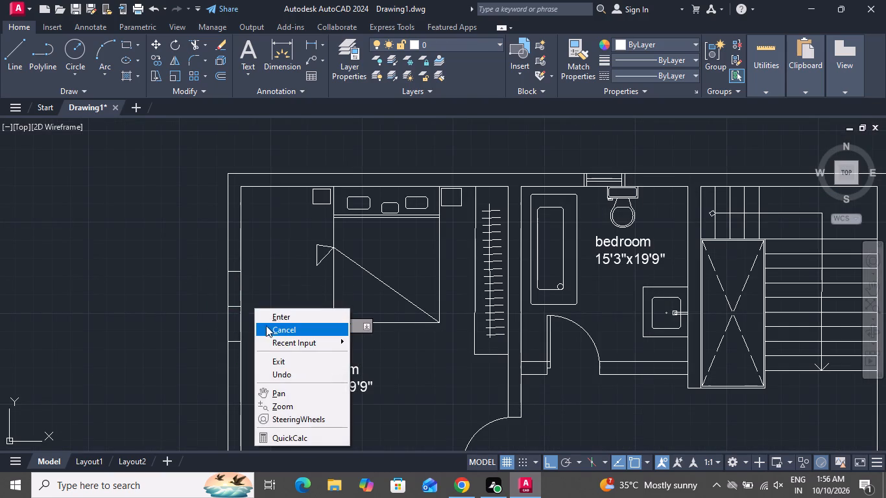
left_click(267, 327)
Offset the upper cross line 2" upward and the lower cross line 2" downward to form the window's end strips.
key("o")
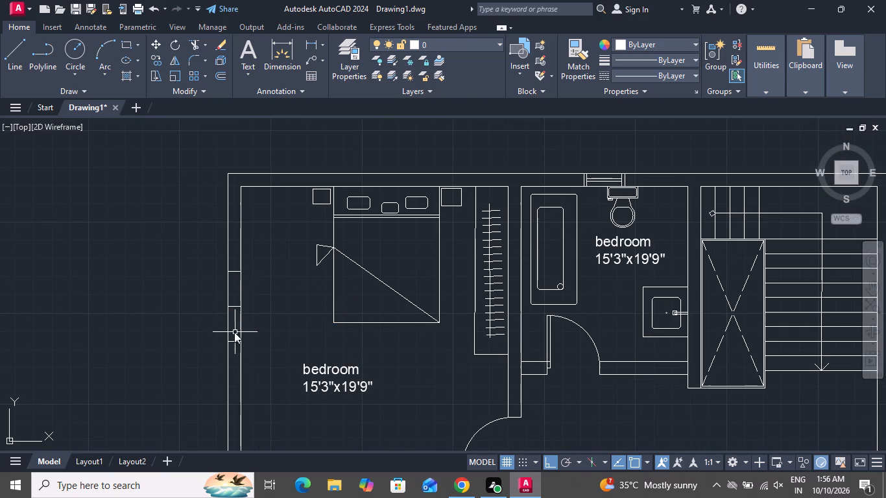
key("space")
key("2")
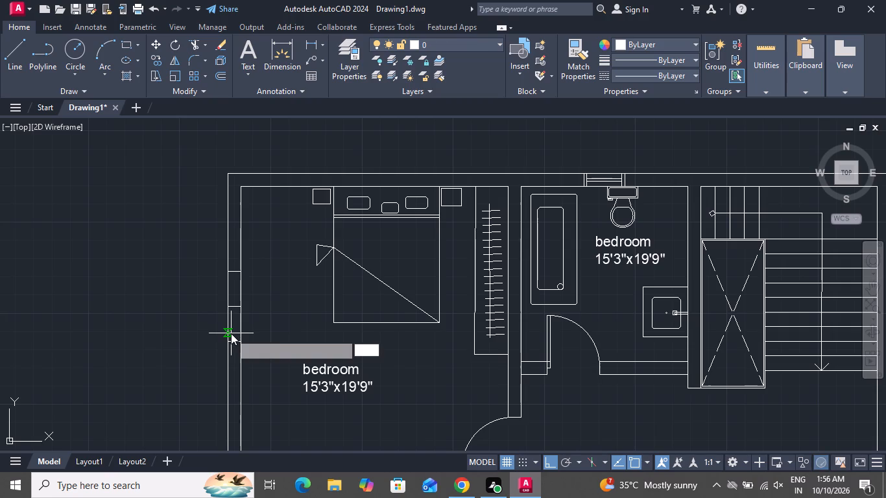
key("shift+quotedbl")
key("Return")
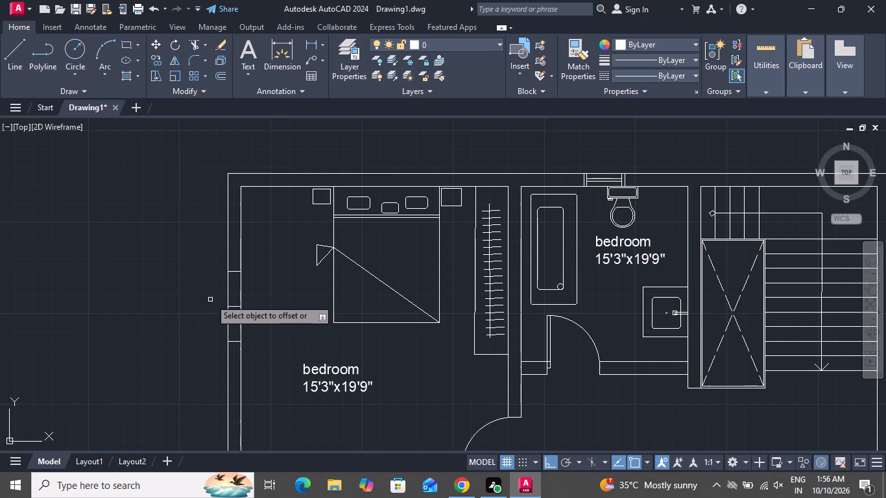
scroll(226, 292, "up", 1)
left_click(235, 253)
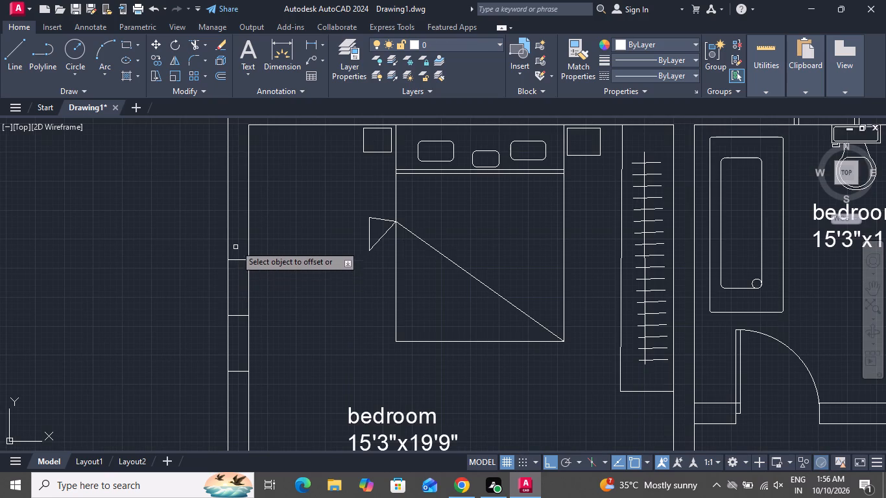
left_click(235, 243)
left_click(235, 258)
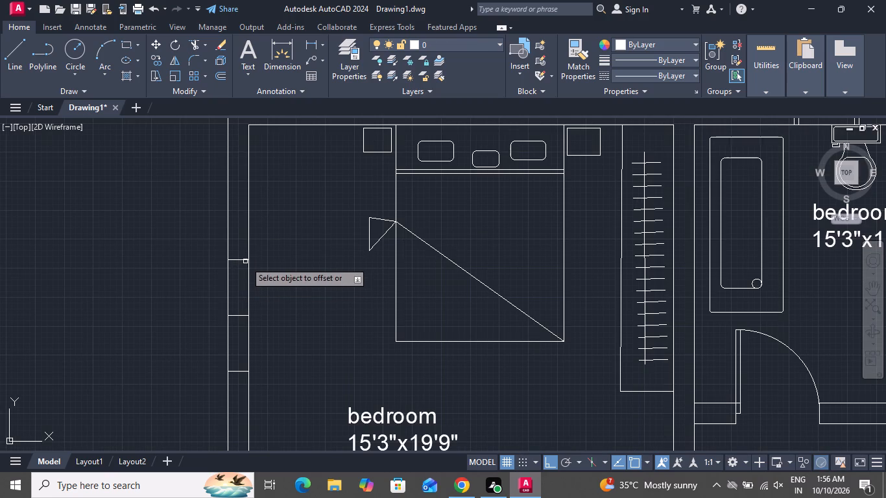
left_click(245, 261)
left_click(233, 230)
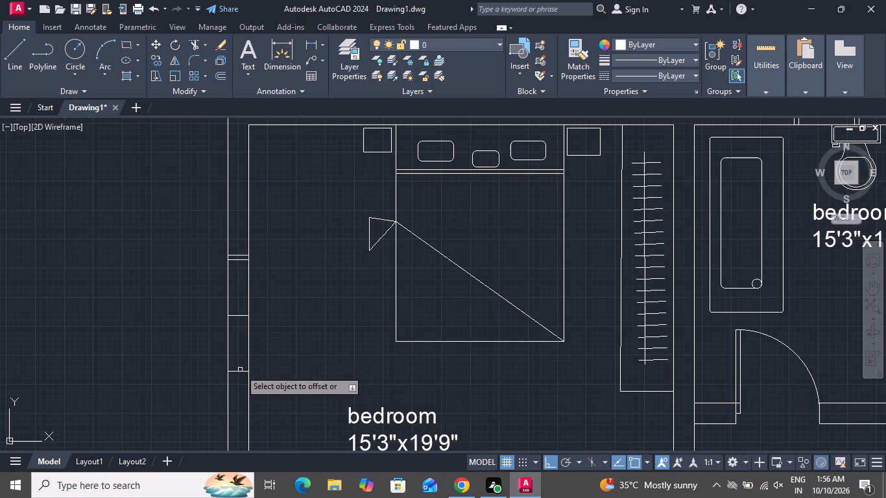
left_click(240, 370)
left_click(239, 390)
left_click(237, 372)
left_click(240, 400)
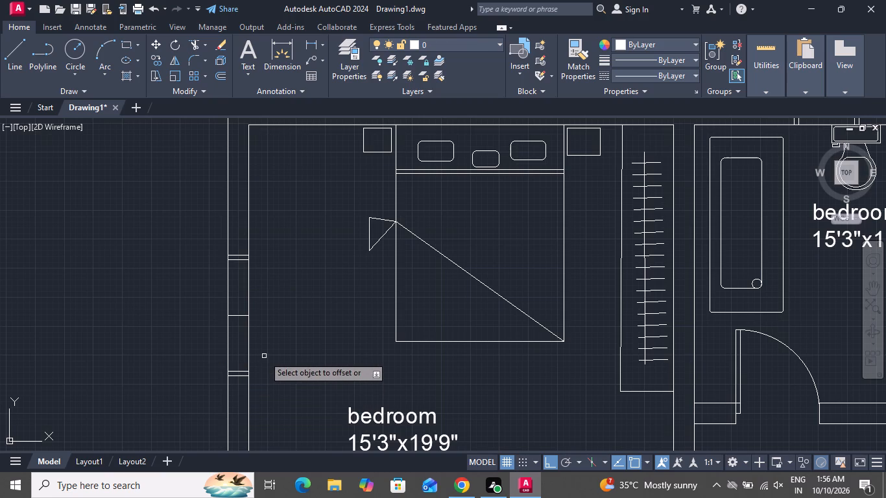
right_click(264, 356)
left_click(283, 236)
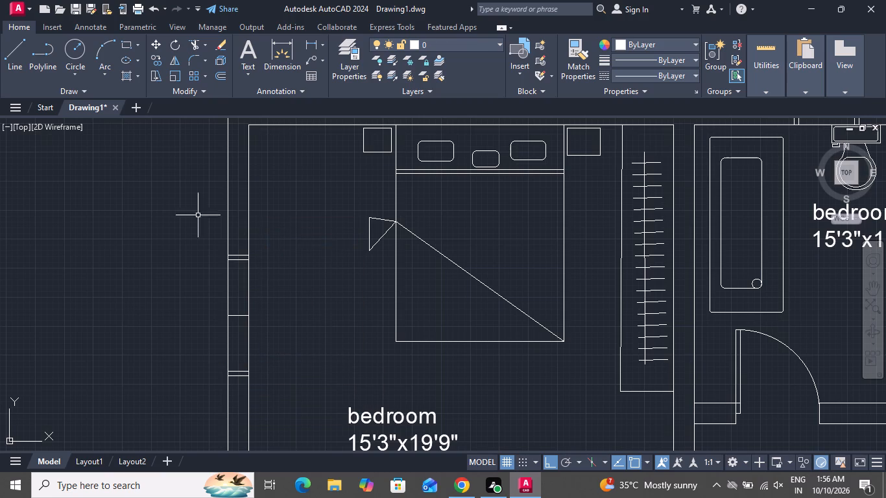
Draw a vertical line about 4' long along the middle of the wall, joining the midpoints of the two inner end lines.
left_click(15, 51)
scroll(110, 219, "down", 2)
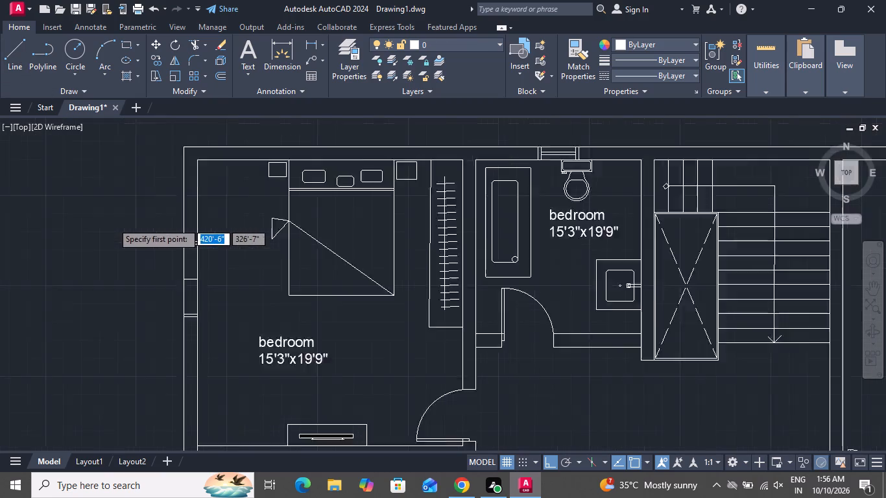
scroll(171, 275, "up", 2)
scroll(125, 186, "up", 1)
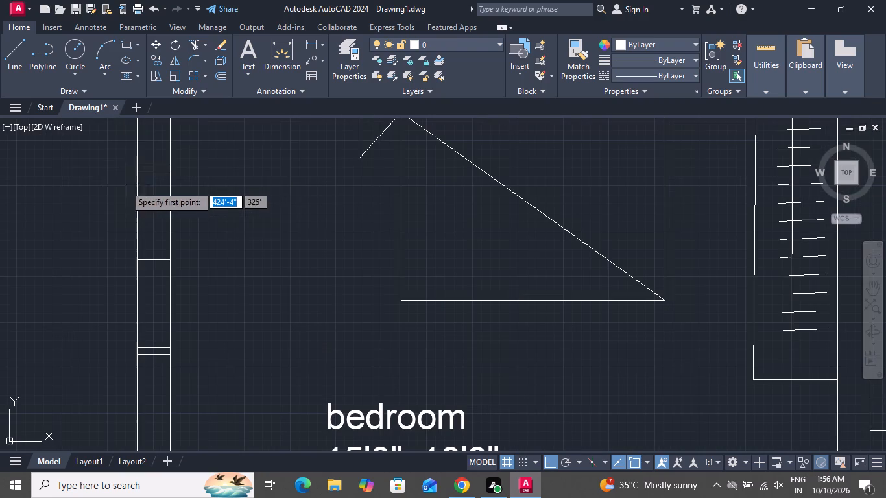
left_click(150, 172)
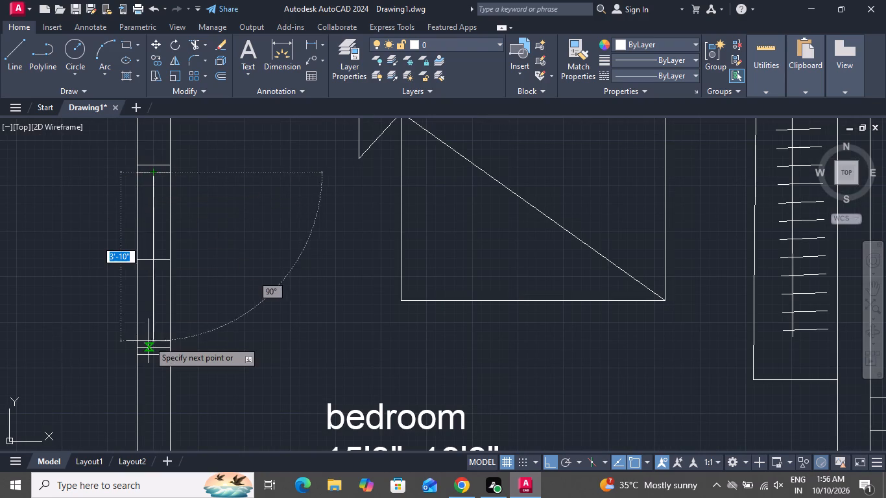
left_click(152, 346)
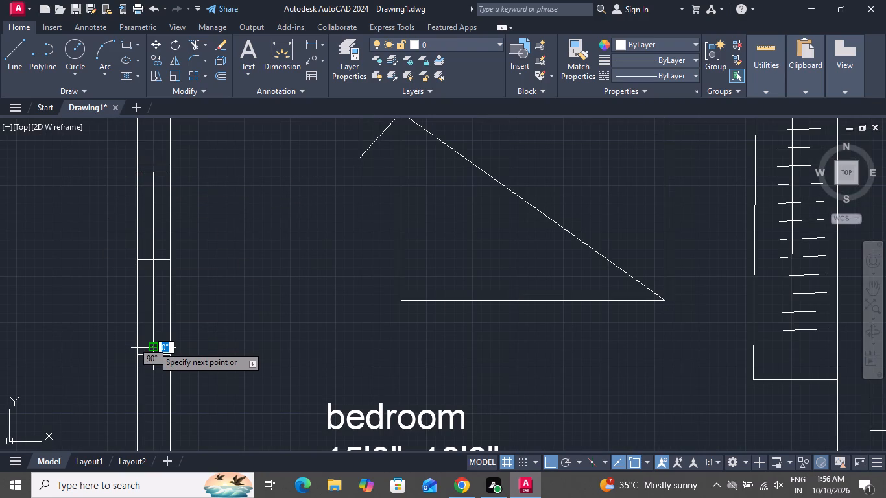
right_click(152, 346)
left_click(169, 226)
Offset the window's vertical centre line 1" toward the bedroom.
scroll(248, 281, "down", 2)
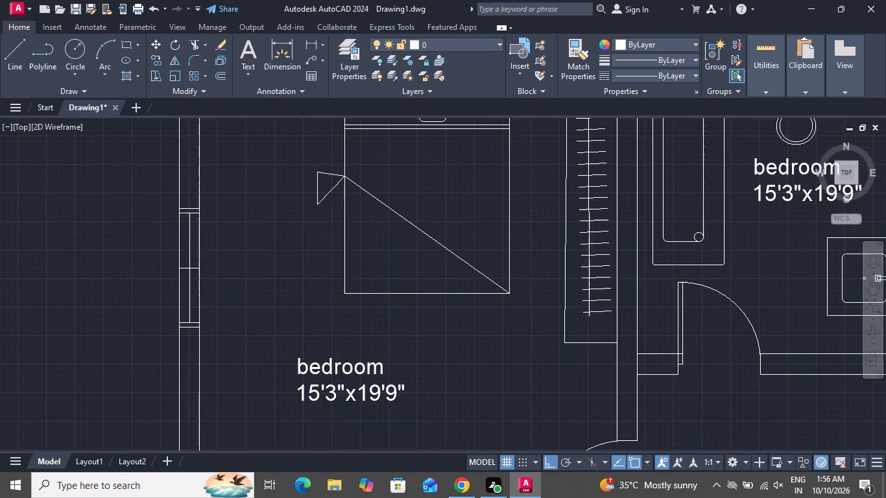
type("o")
key("space")
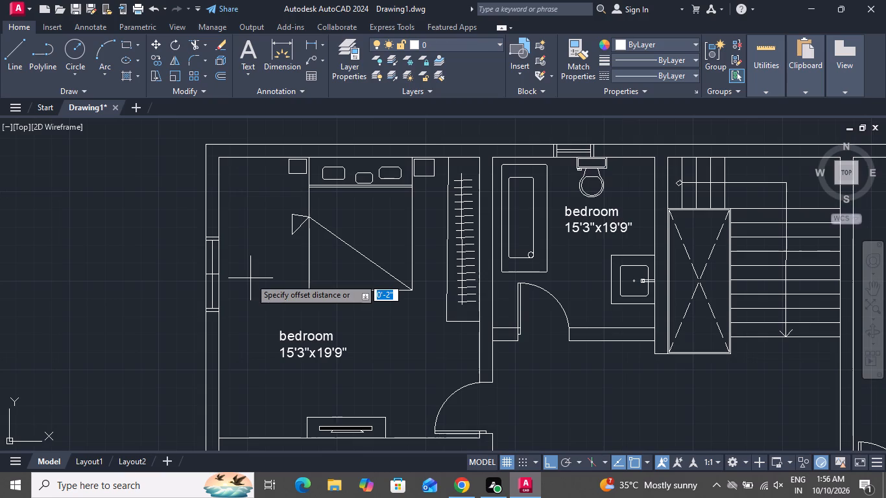
key("1")
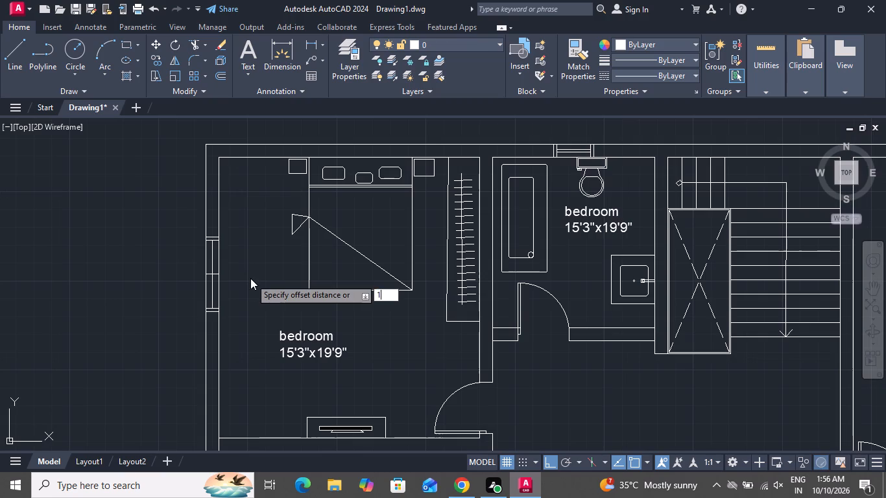
key("shift+quotedbl")
key("Return")
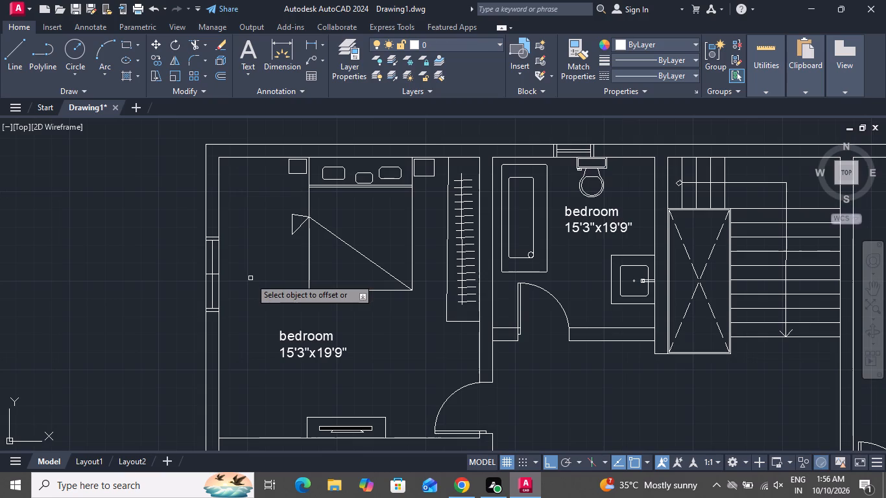
scroll(208, 267, "up", 1)
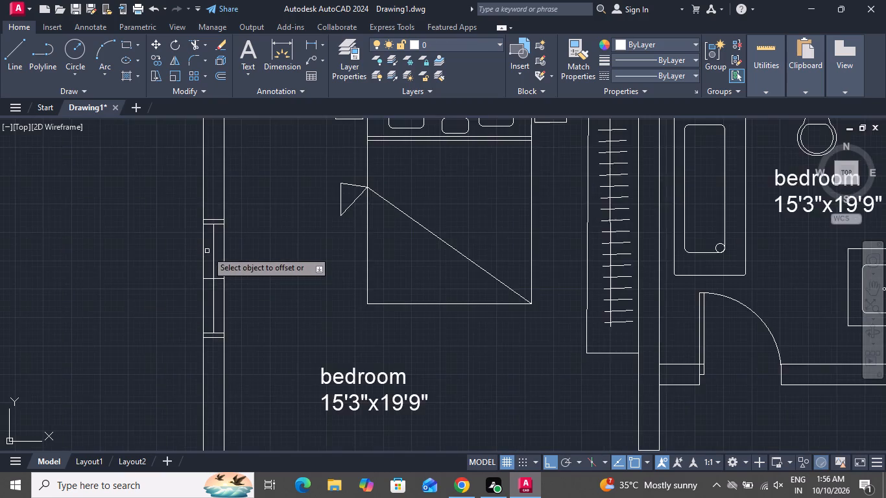
scroll(207, 252, "down", 1)
scroll(233, 251, "up", 1)
scroll(201, 252, "down", 1)
scroll(201, 252, "up", 2)
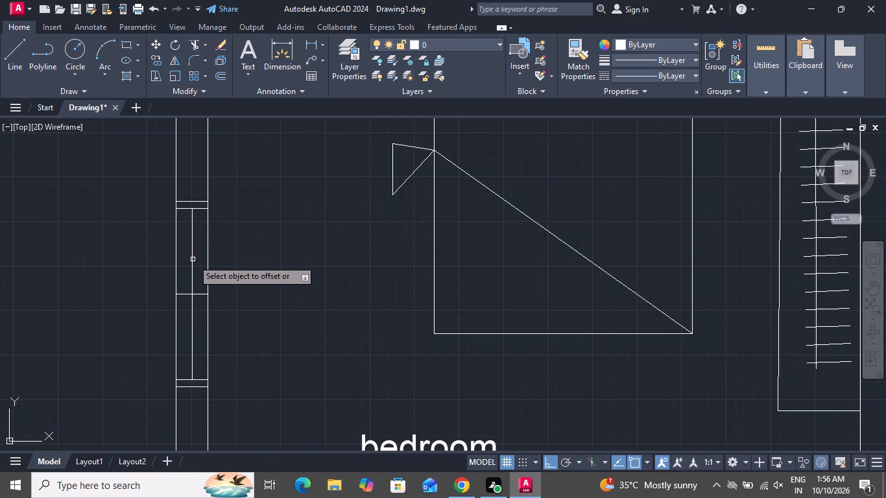
left_click(193, 259)
left_click(206, 264)
scroll(190, 284, "up", 1)
scroll(190, 284, "down", 1)
scroll(190, 284, "up", 1)
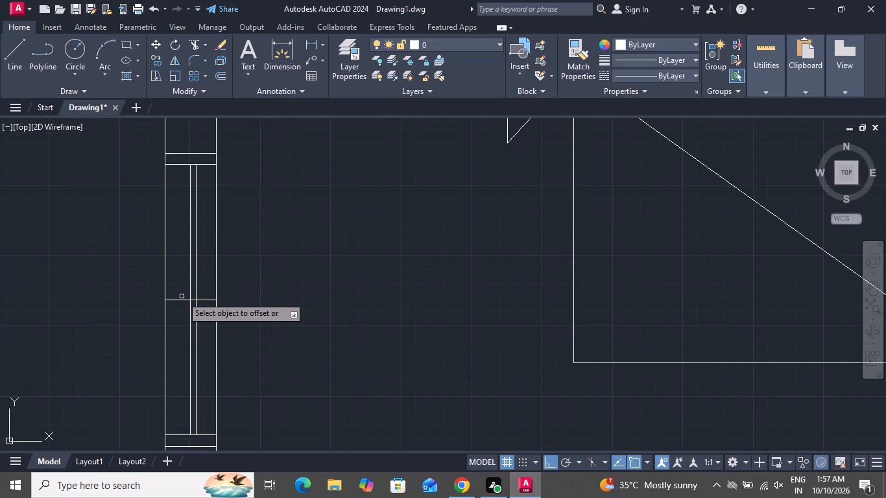
Offset the outer face line of the bedroom's side wall 1" outward.
left_click(166, 307)
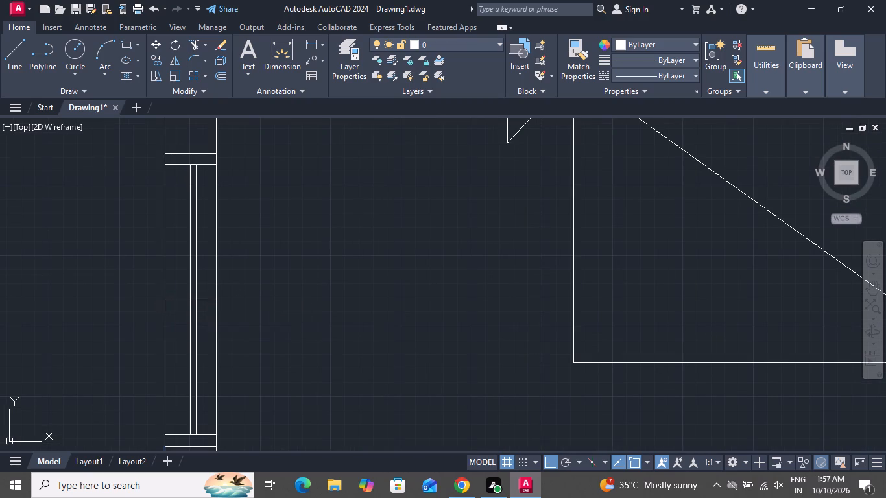
left_click(115, 315)
right_click(115, 315)
left_click(137, 350)
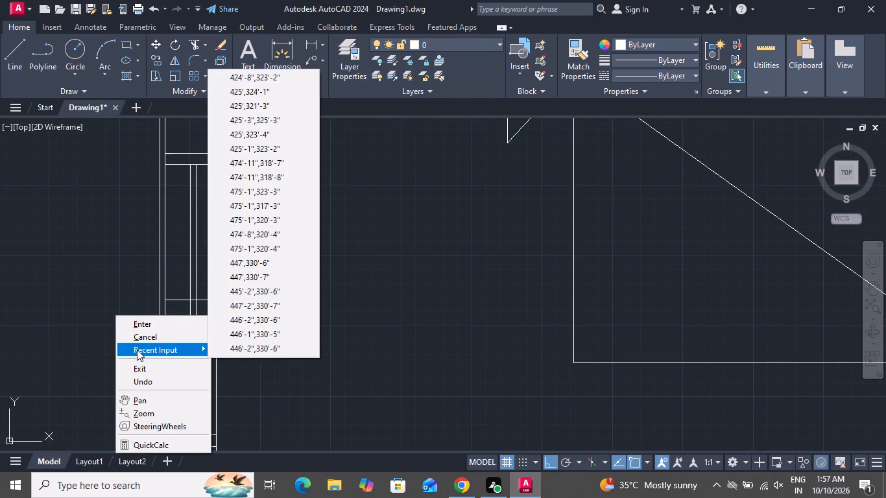
left_click(151, 332)
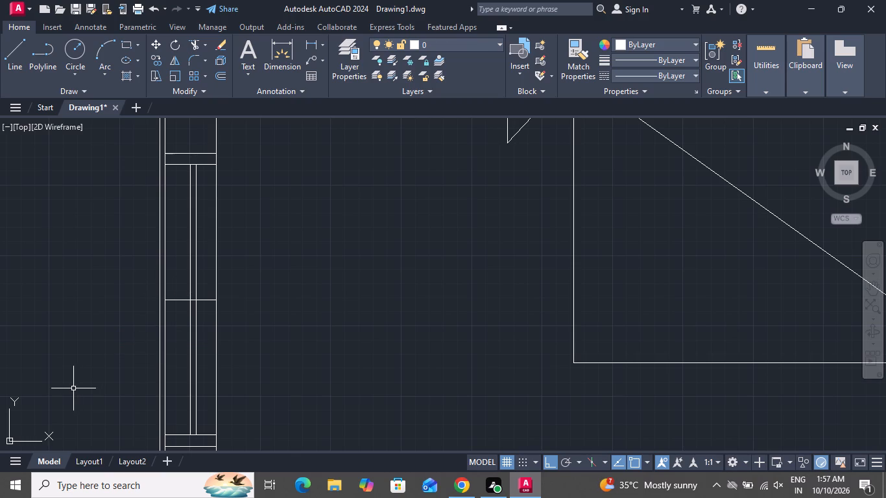
Offset the window's original vertical centre line 1" toward the outer face of the wall.
type("o 1")
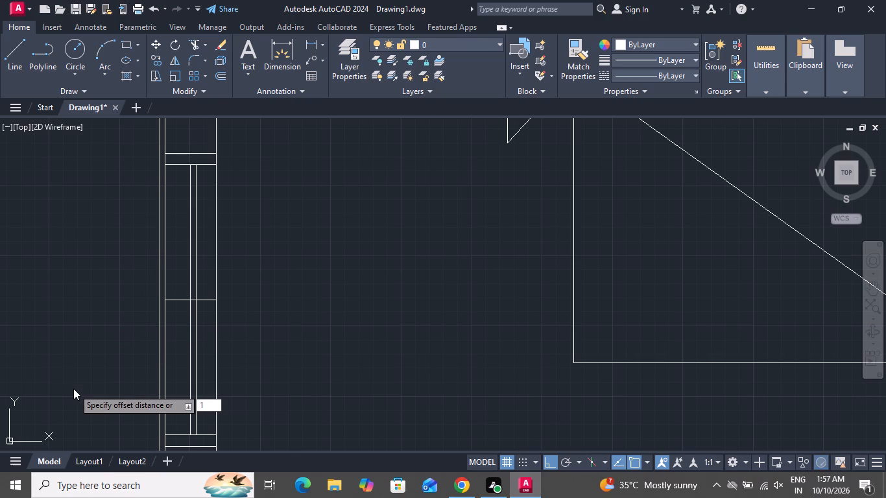
key("shift+quotedbl")
key("Return")
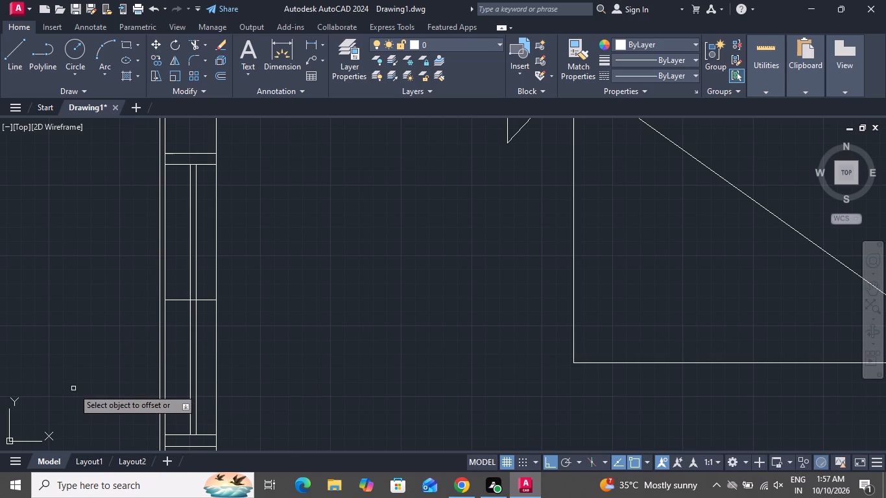
scroll(196, 284, "up", 1)
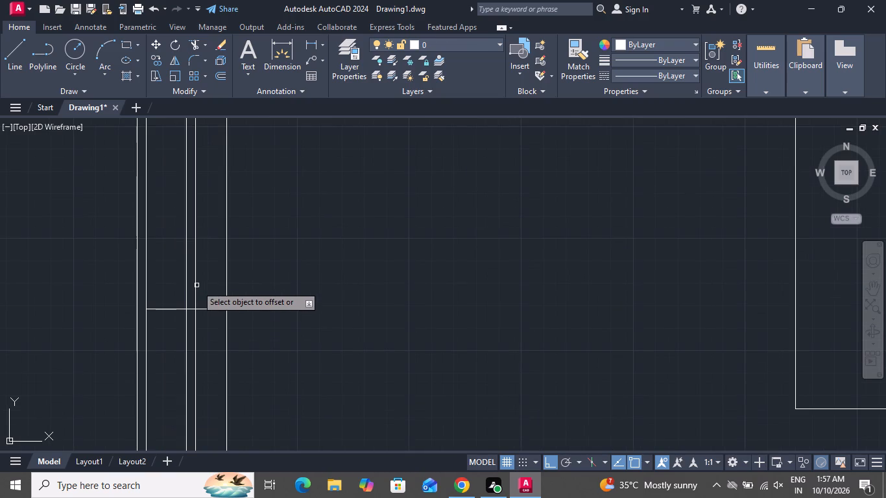
left_click(185, 292)
left_click(141, 293)
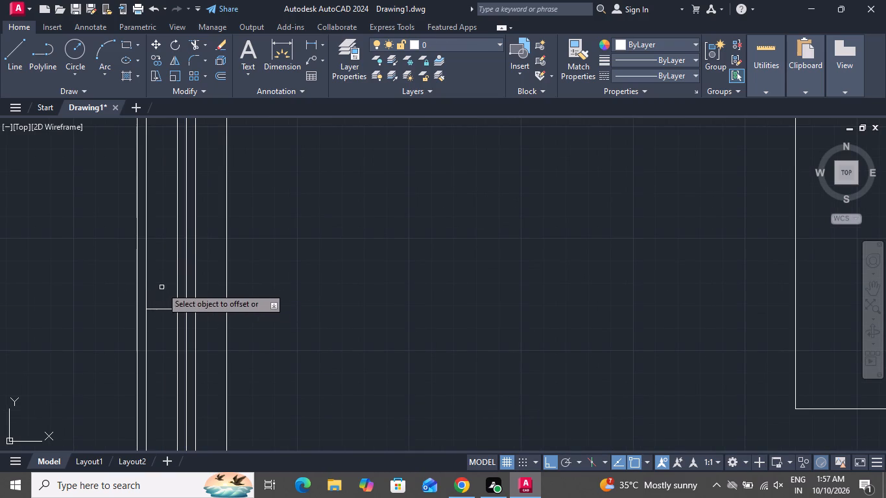
right_click(162, 287)
left_click(181, 311)
Delete the window's original vertical centre line and the horizontal cross line at mid-height, leaving the two offset glazing lines.
scroll(187, 307, "up", 1)
scroll(187, 307, "down", 1)
scroll(187, 307, "up", 2)
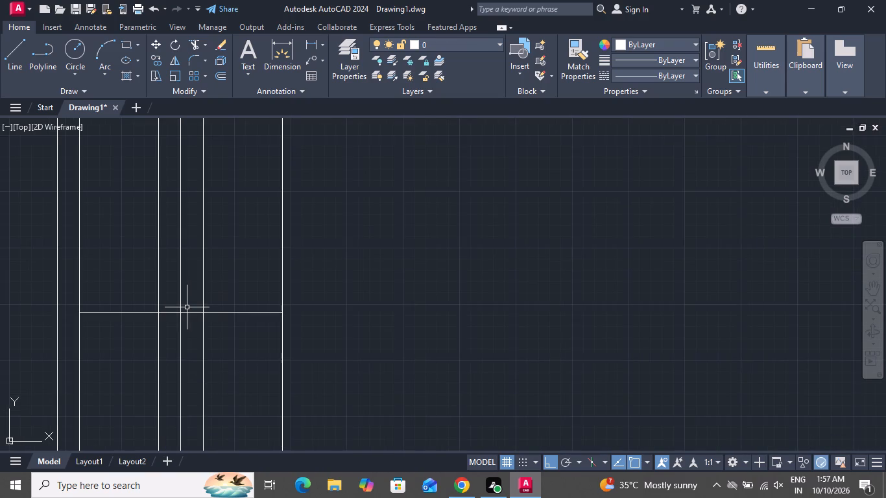
scroll(187, 307, "up", 2)
left_click(187, 307)
left_click(155, 351)
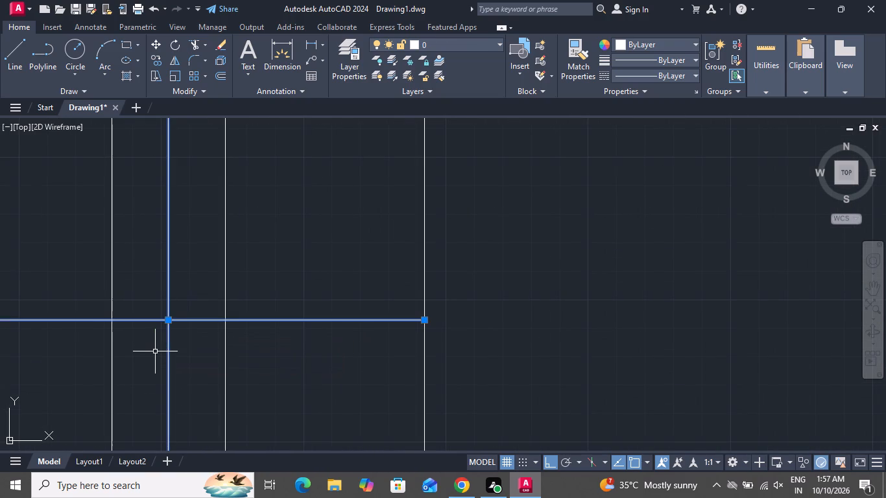
key("Delete")
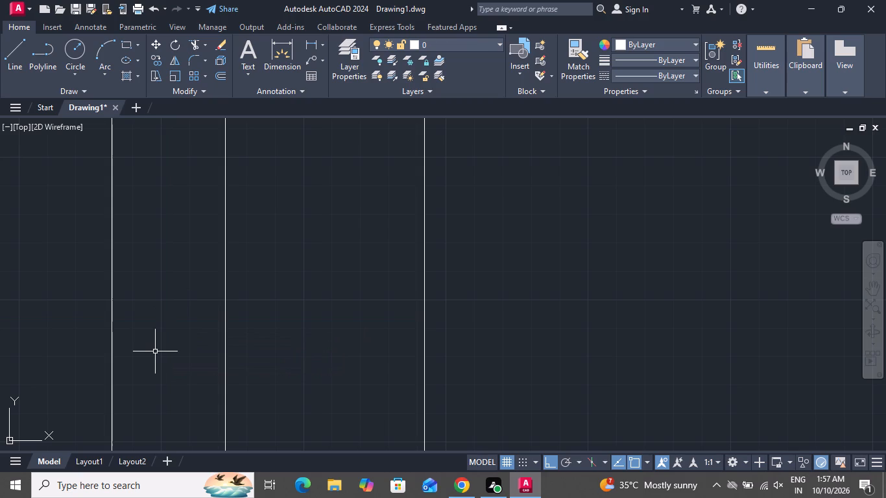
Delete the extra line offset 1" outside the upper bedroom's side wall.
scroll(213, 155, "up", 1)
scroll(224, 171, "down", 2)
scroll(437, 371, "down", 3)
scroll(400, 268, "down", 2)
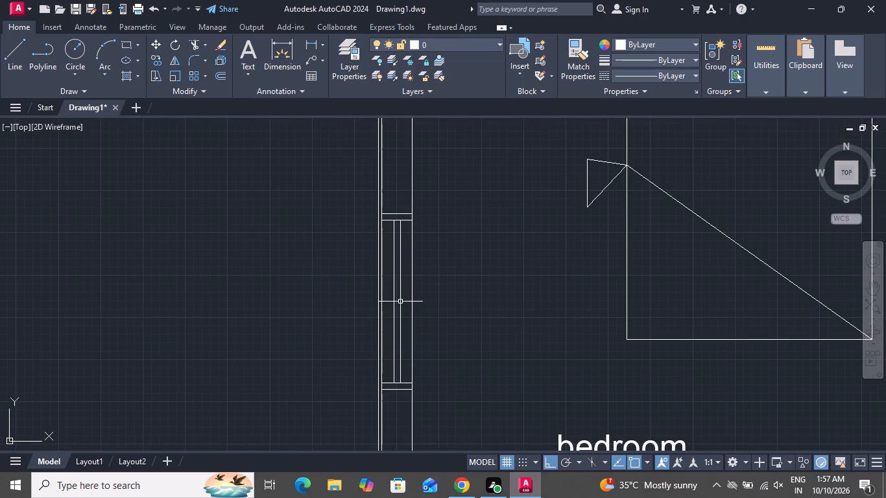
scroll(390, 302, "up", 1)
scroll(389, 303, "down", 1)
scroll(387, 316, "up", 1)
scroll(387, 339, "down", 1)
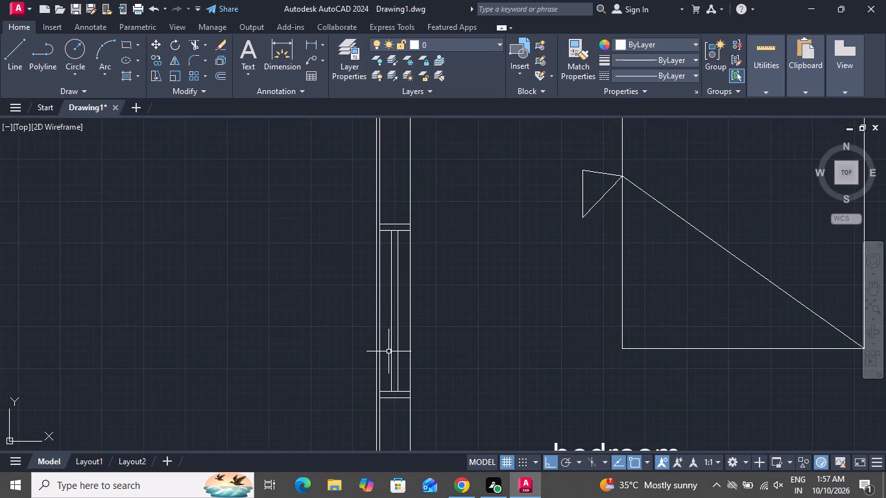
scroll(391, 362, "up", 1)
scroll(392, 367, "down", 1)
scroll(392, 370, "up", 1)
scroll(393, 372, "down", 1)
scroll(393, 375, "up", 1)
scroll(393, 375, "down", 3)
scroll(396, 375, "up", 1)
scroll(396, 375, "down", 1)
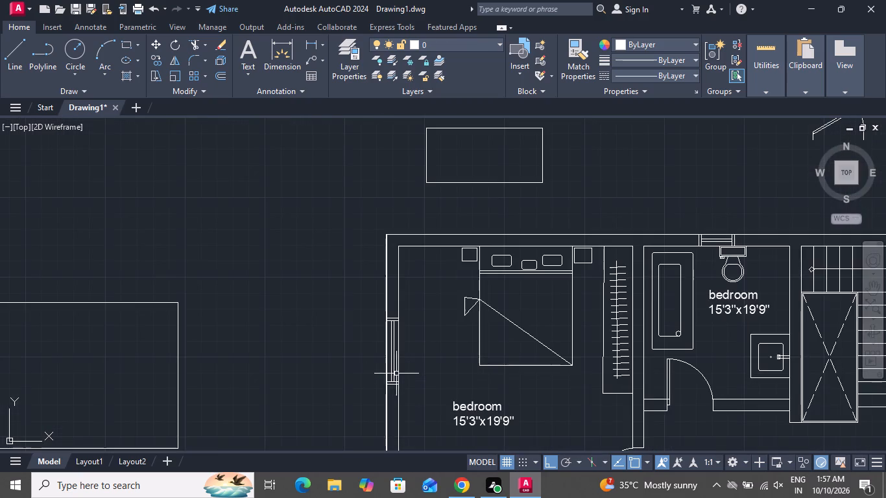
scroll(387, 359, "up", 6)
scroll(373, 361, "down", 1)
left_click(365, 361)
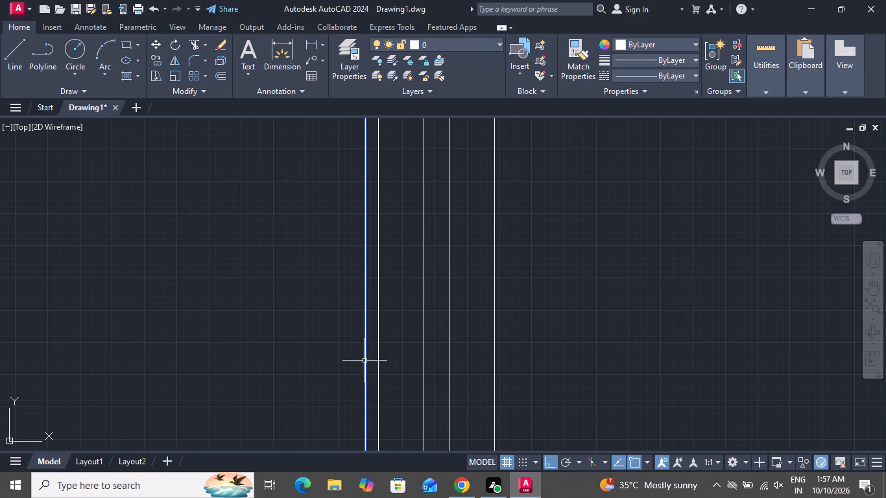
key("Delete")
Draw a horizontal line across the lower bedroom's outer side wall, from its inner face to its outer face, level with the room label.
scroll(355, 383, "up", 1)
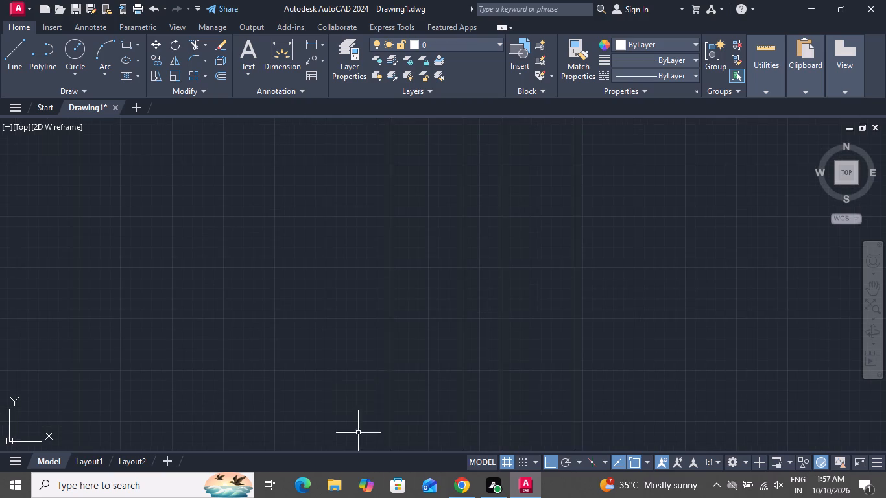
scroll(387, 497, "down", 1)
scroll(386, 242, "down", 5)
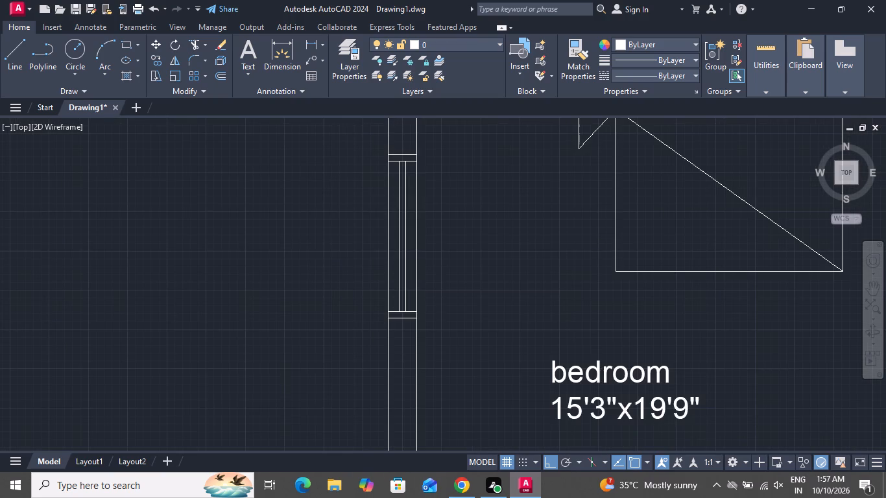
scroll(392, 228, "down", 1)
scroll(392, 228, "up", 1)
scroll(389, 228, "down", 3)
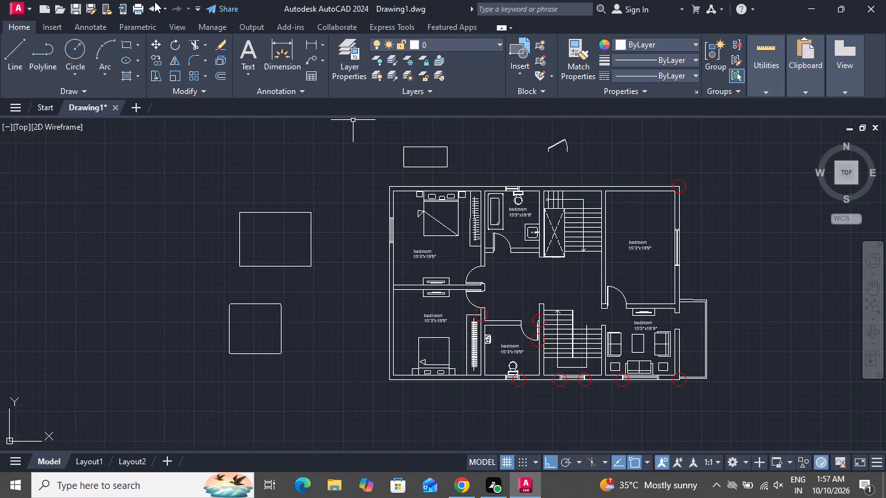
left_click(11, 54)
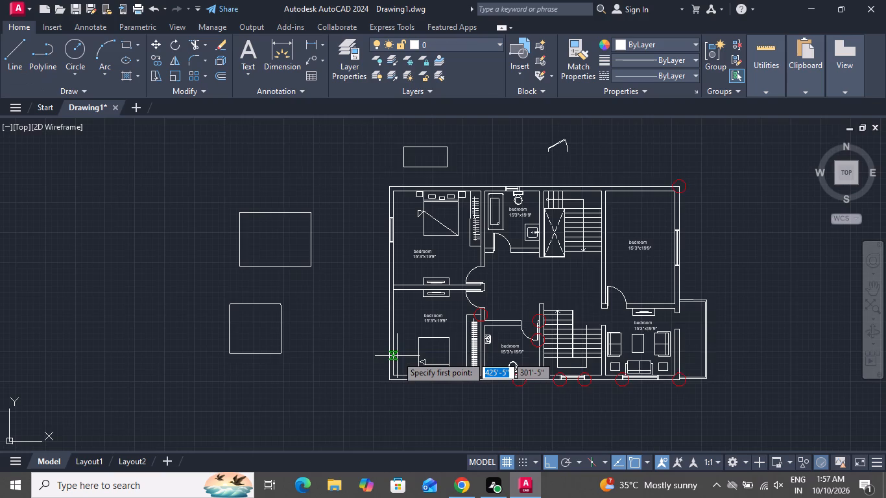
scroll(397, 356, "up", 2)
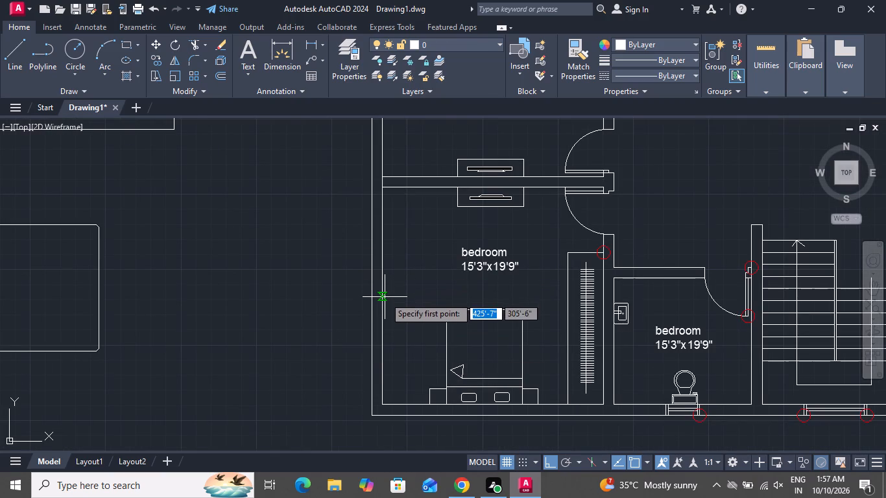
left_click(383, 259)
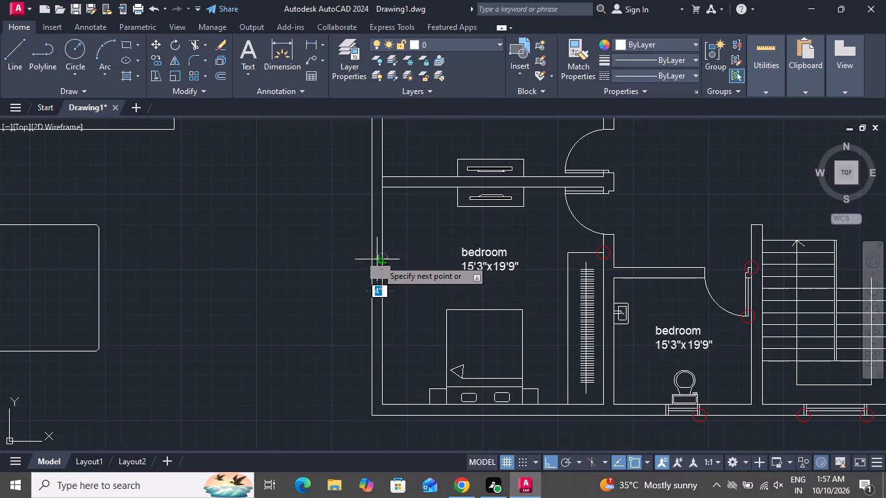
left_click(371, 260)
right_click(371, 260)
left_click(398, 280)
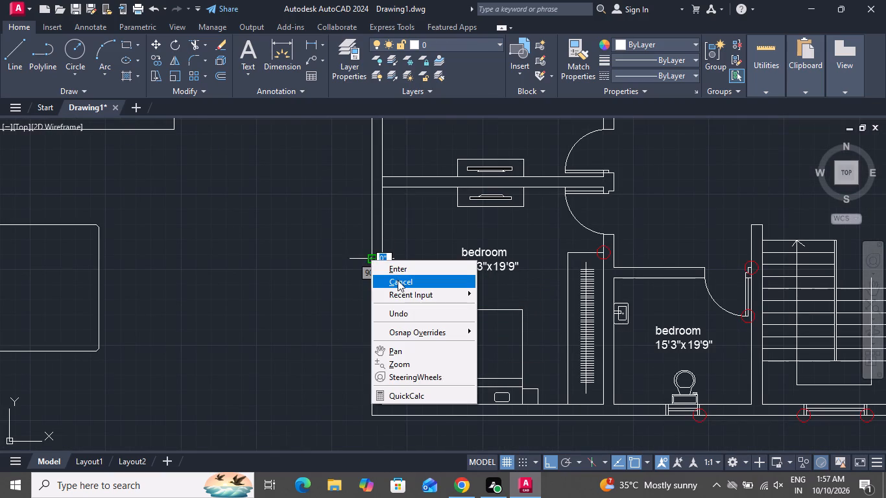
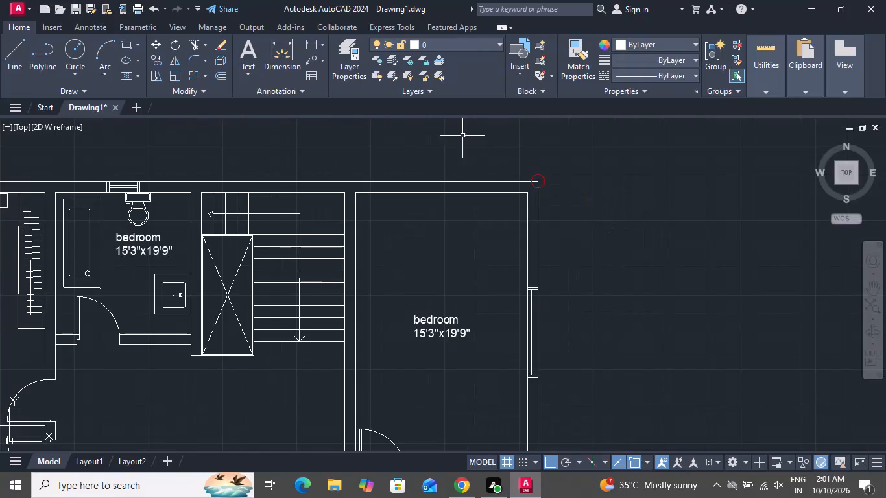
Draw a rounded-corner bed outline against the upper bedroom's top wall, roughly 3.5 ft wide by 5 ft long.
left_click(123, 47)
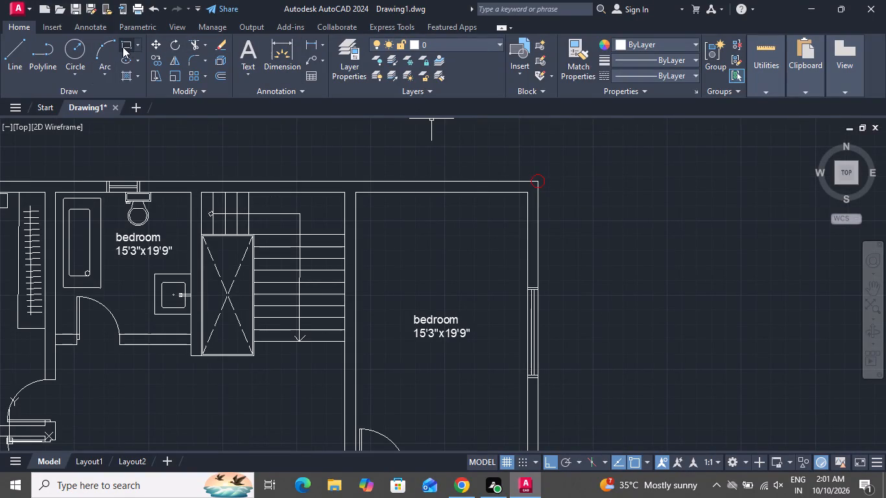
left_click(466, 193)
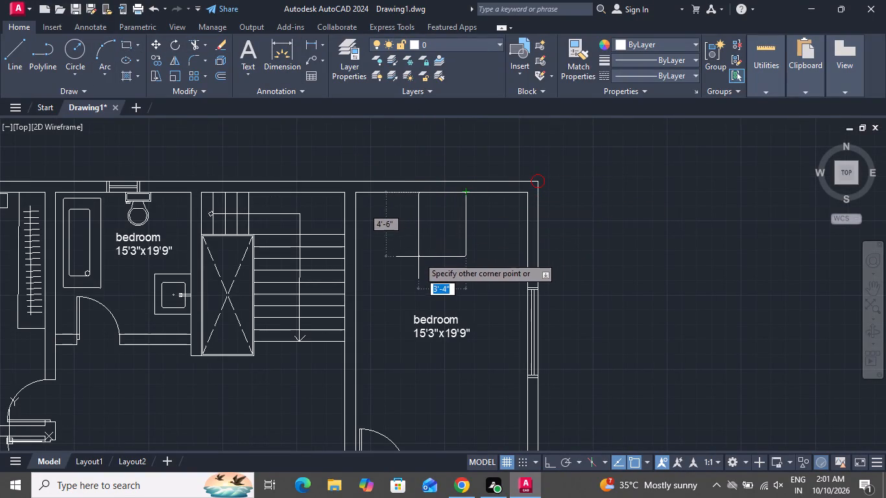
left_click(414, 261)
Draw a horizontal line across the full width of the bed, about 1' below its head edge.
scroll(440, 219, "up", 2)
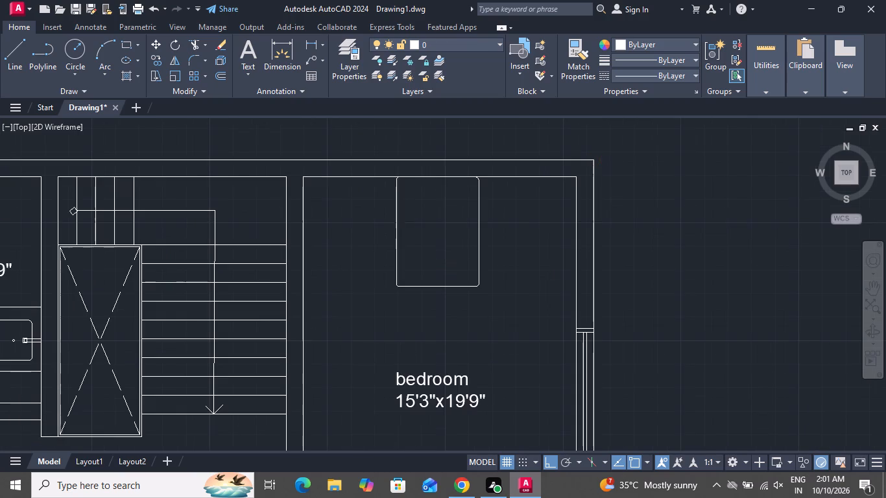
left_click(12, 47)
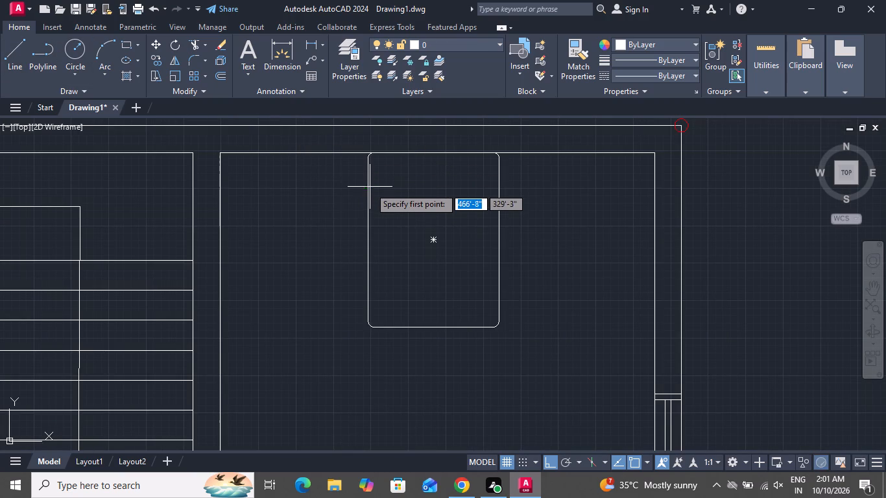
left_click(370, 191)
left_click(497, 190)
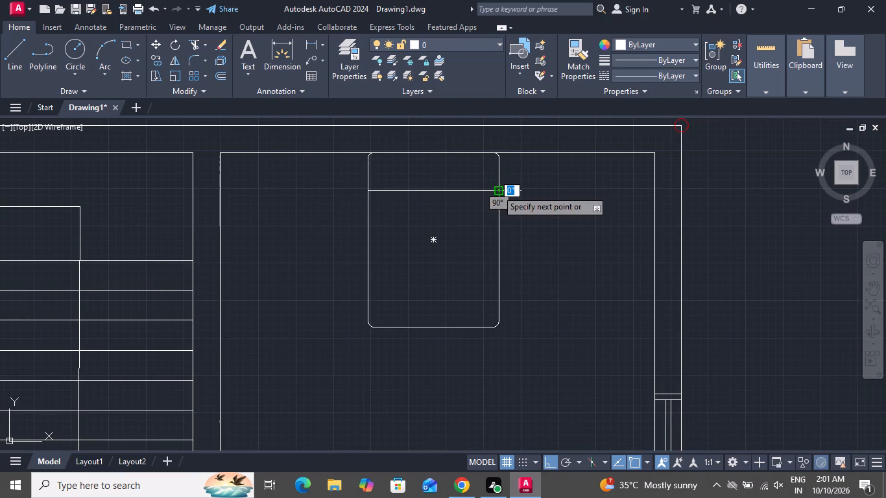
right_click(497, 190)
left_click(501, 206)
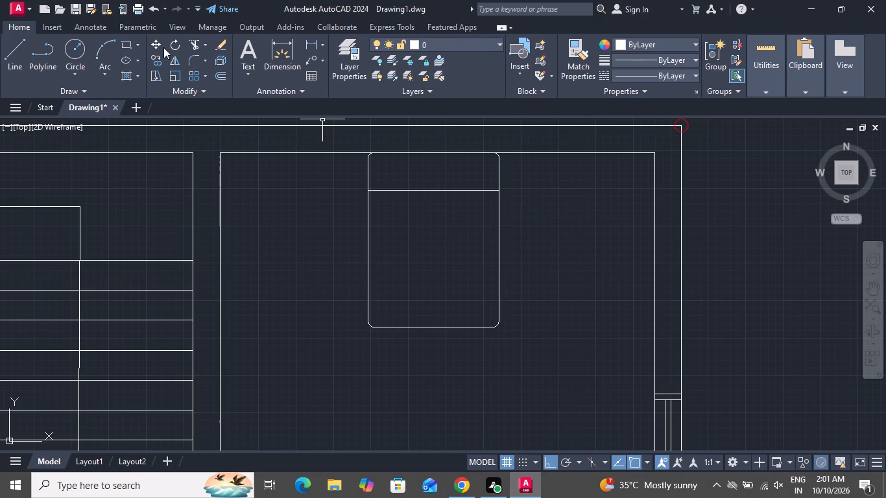
Draw a second full-width horizontal line across the bed, about 1" below the first one.
left_click(25, 49)
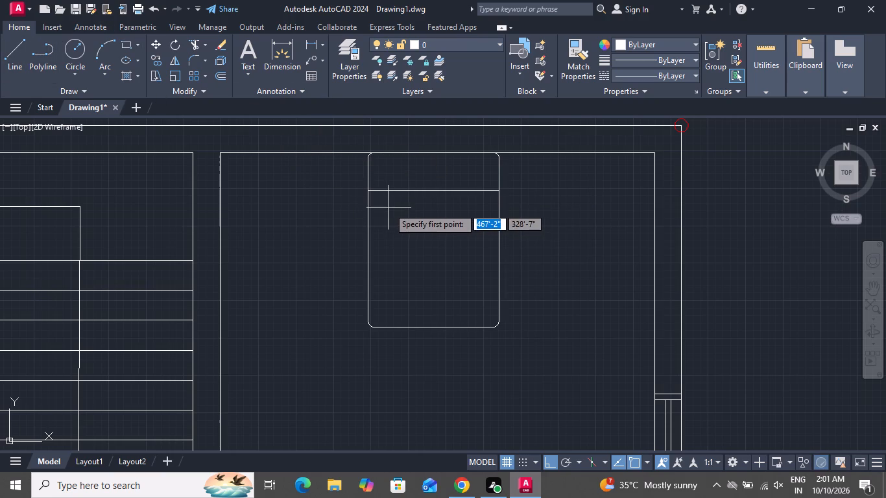
scroll(367, 198, "up", 2)
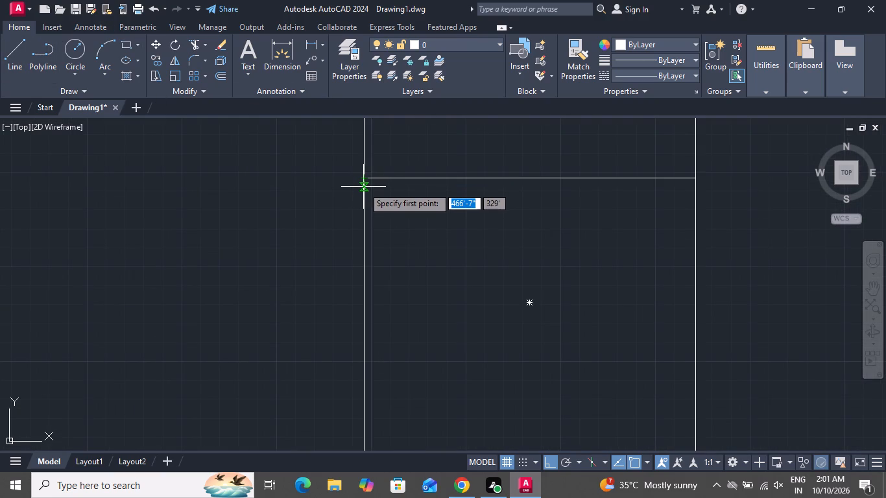
left_click(363, 187)
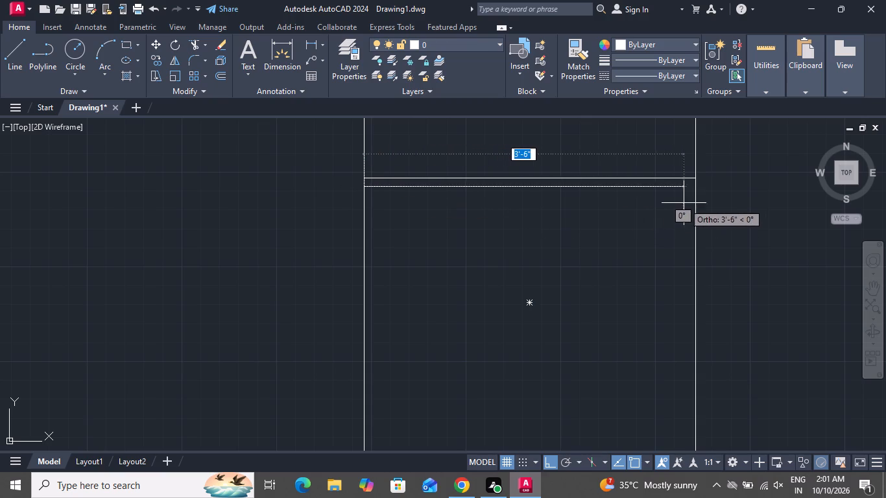
left_click(697, 183)
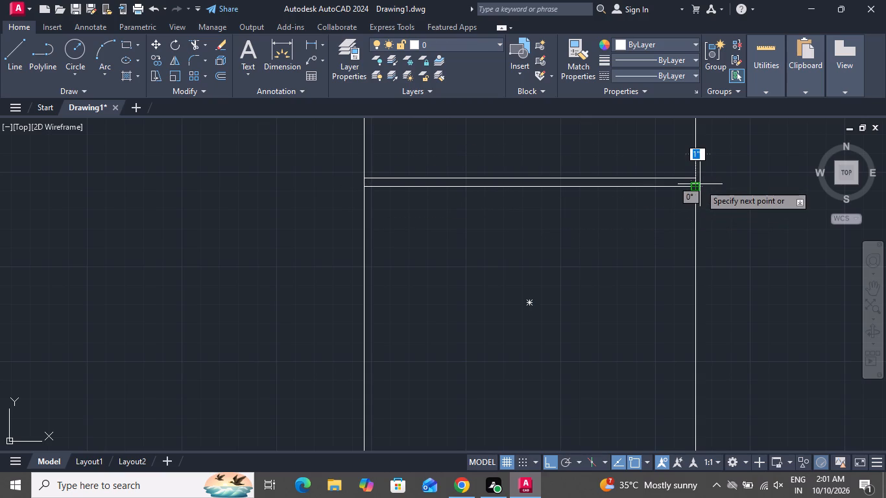
scroll(700, 184, "up", 1)
right_click(700, 184)
left_click(730, 207)
Draw a diagonal blanket line from the bed's lower-left corner to the right end of the lower cross line.
scroll(653, 250, "down", 2)
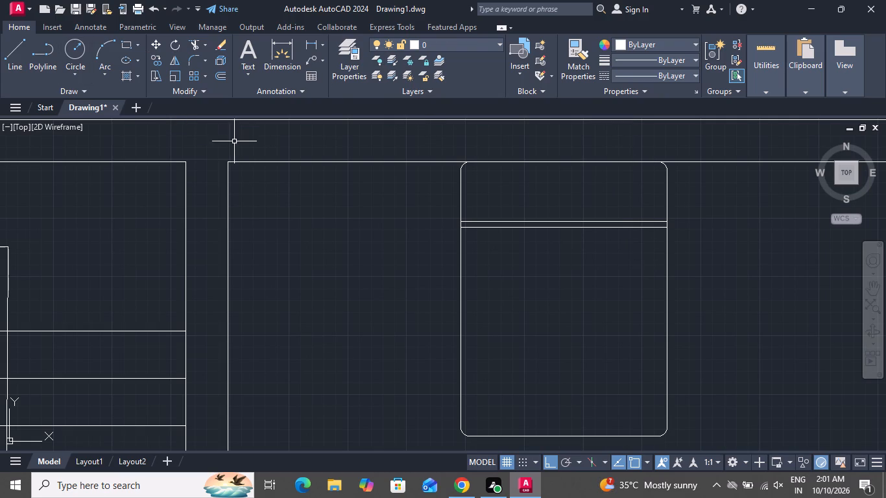
left_click(8, 56)
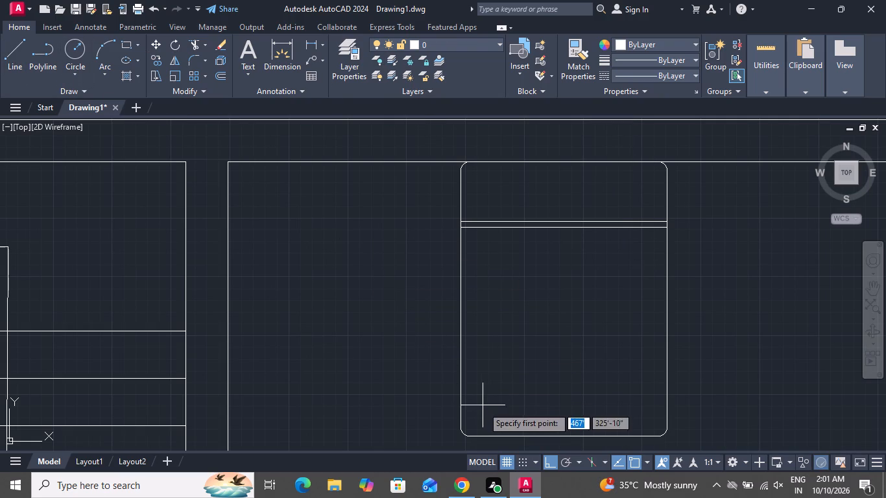
left_click(462, 434)
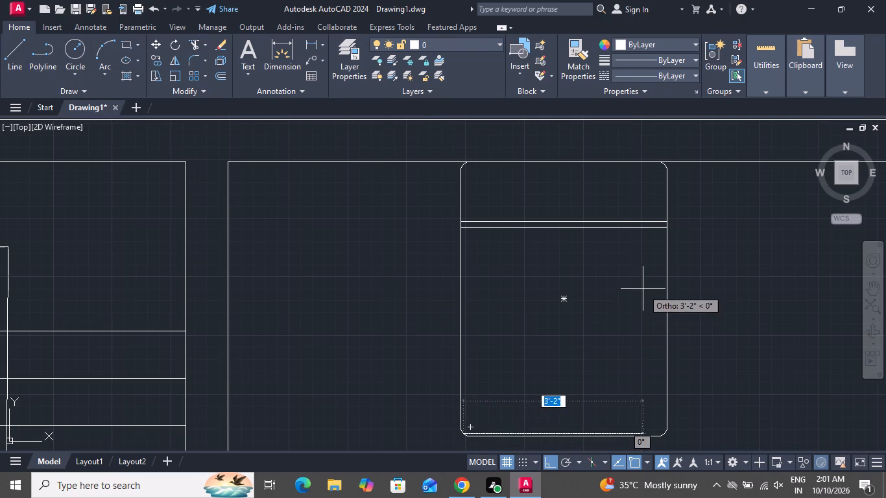
left_click(544, 458)
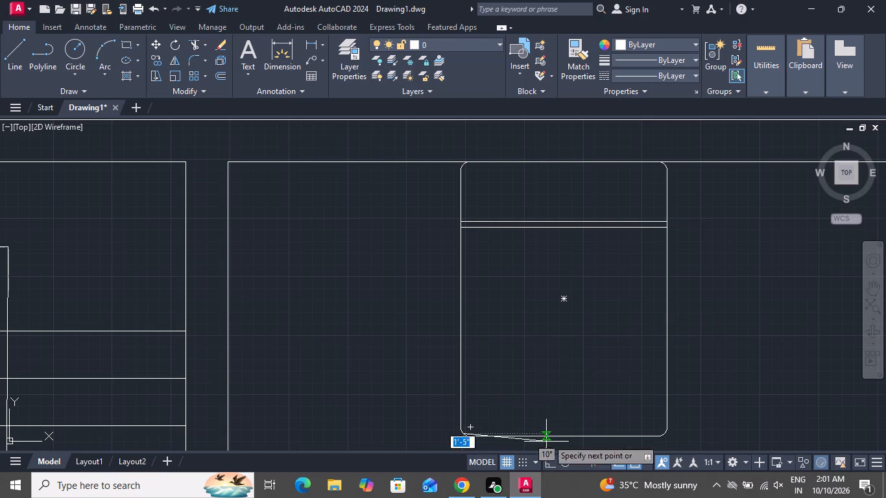
left_click(667, 233)
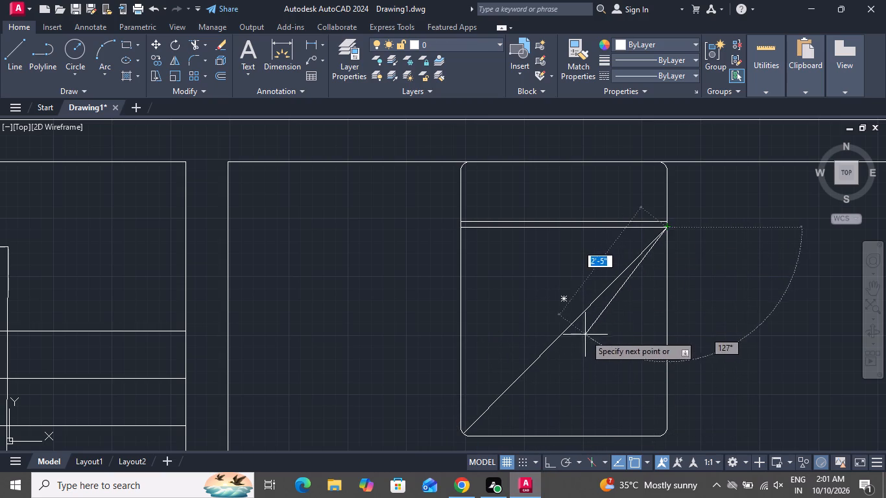
right_click(637, 361)
left_click(674, 233)
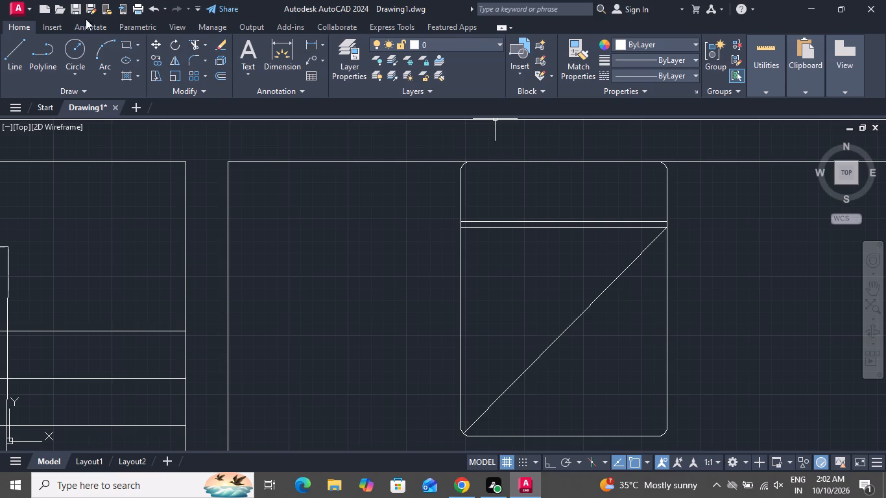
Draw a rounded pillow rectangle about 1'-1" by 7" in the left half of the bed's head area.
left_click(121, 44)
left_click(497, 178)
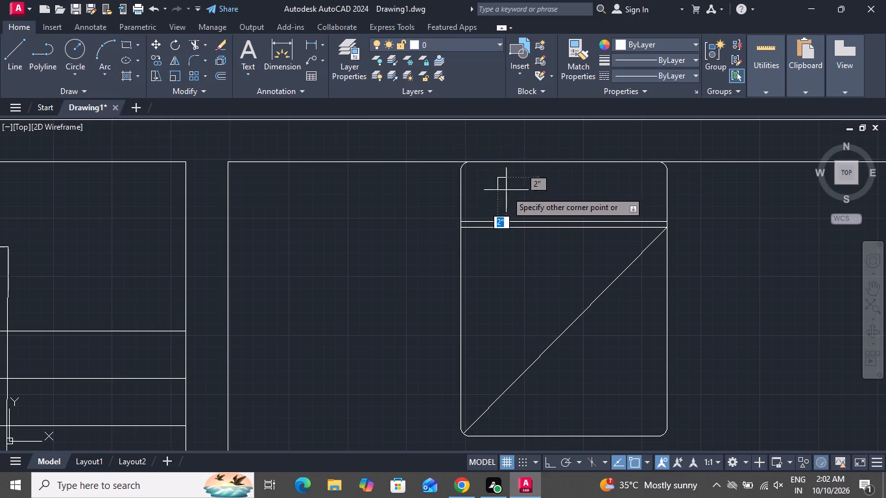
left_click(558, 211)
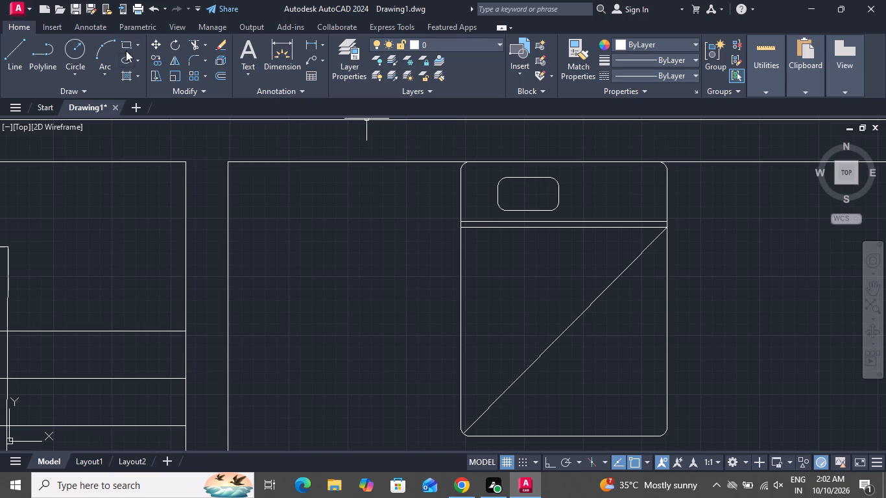
Draw a second rounded pillow rectangle about 1'-1" wide in the right half of the bed's head area.
left_click(125, 45)
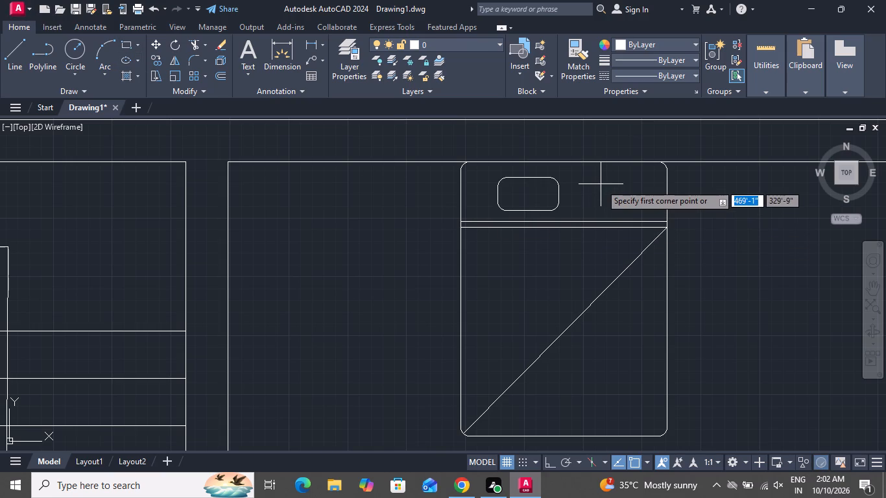
left_click(598, 183)
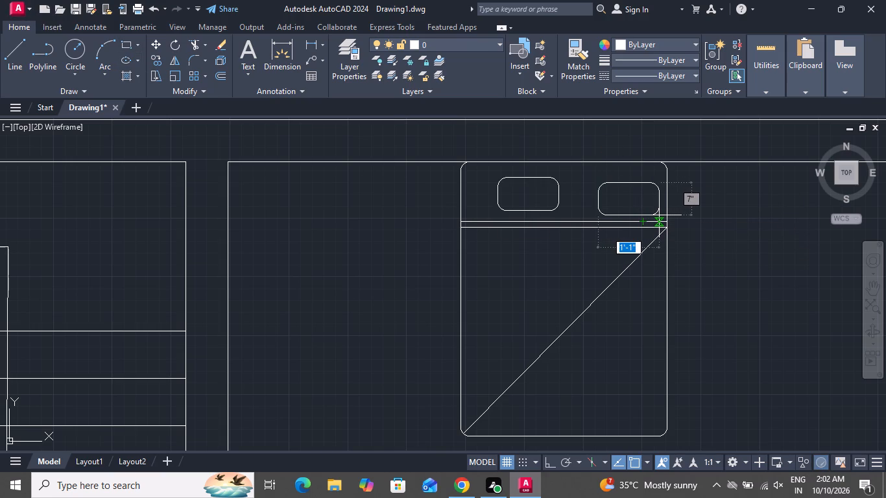
left_click(659, 215)
Move the right pillow about 2" left and 2" up, clear of the cross lines.
left_click(640, 184)
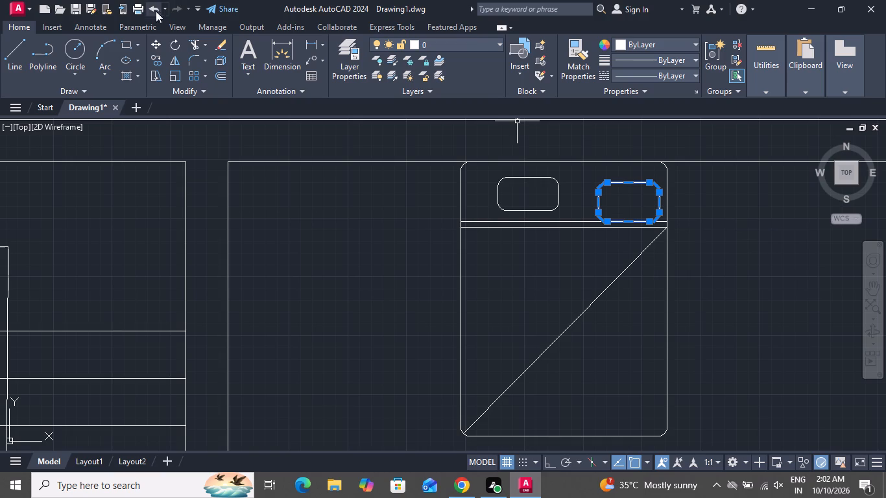
left_click(157, 41)
left_click(601, 195)
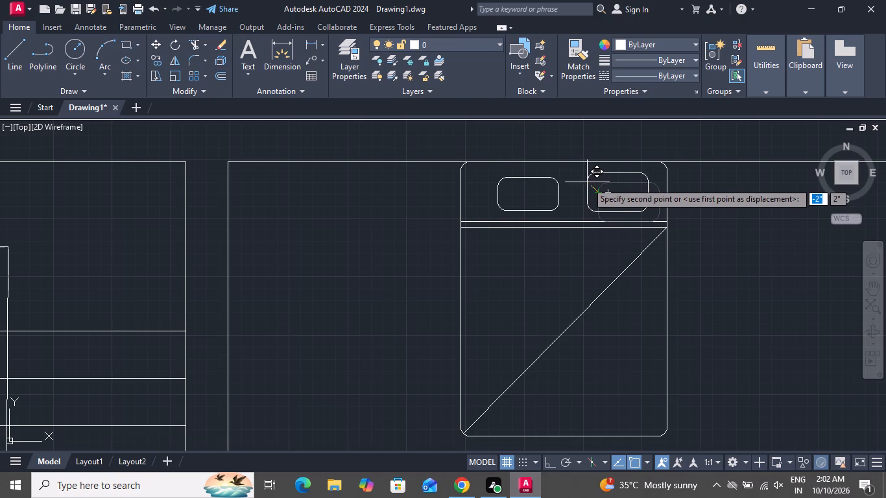
left_click(587, 182)
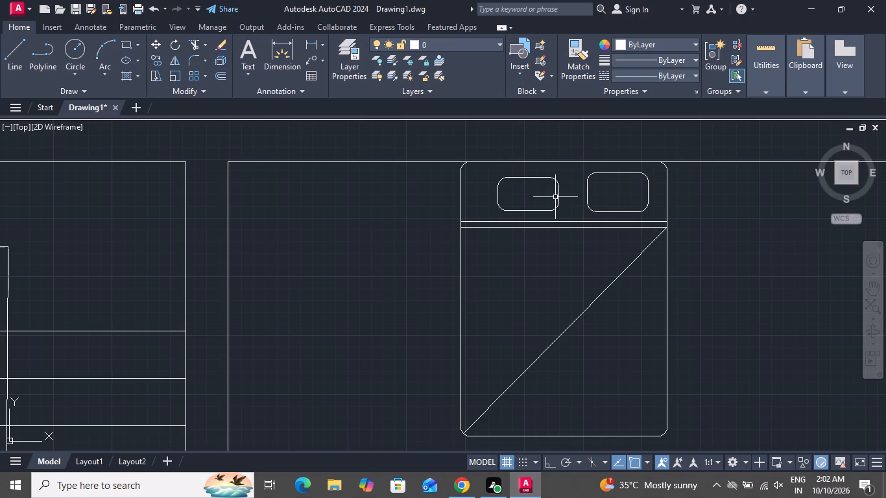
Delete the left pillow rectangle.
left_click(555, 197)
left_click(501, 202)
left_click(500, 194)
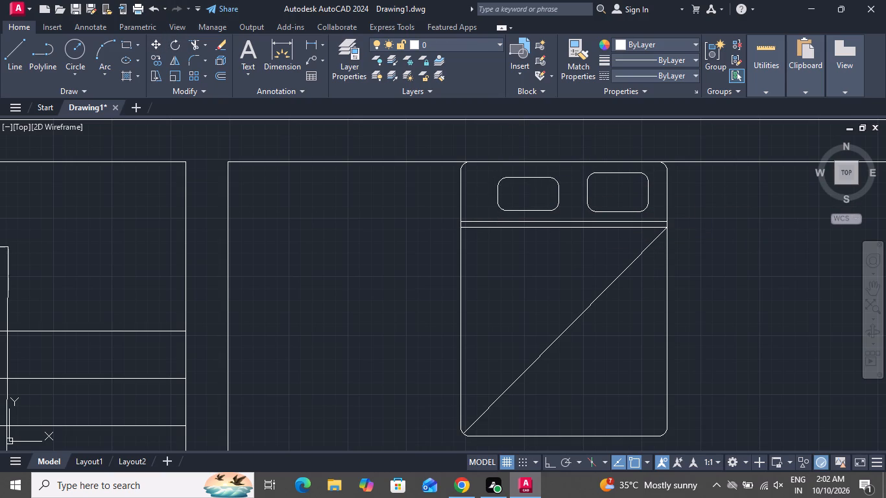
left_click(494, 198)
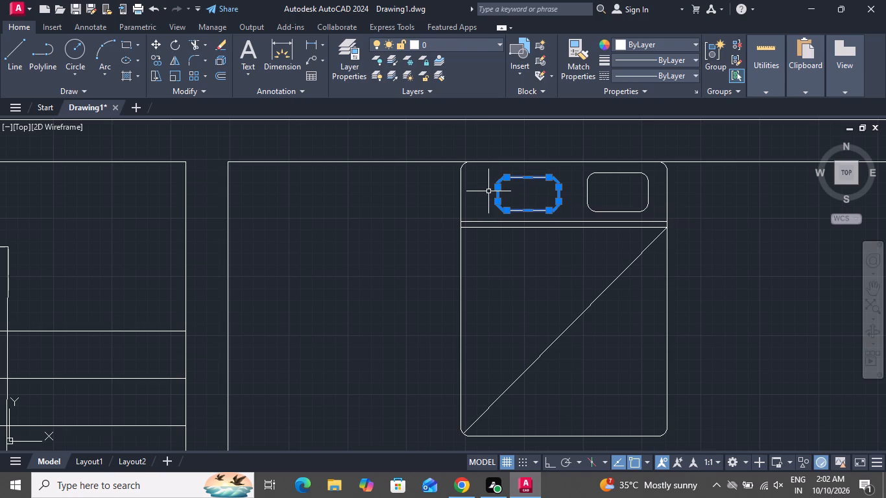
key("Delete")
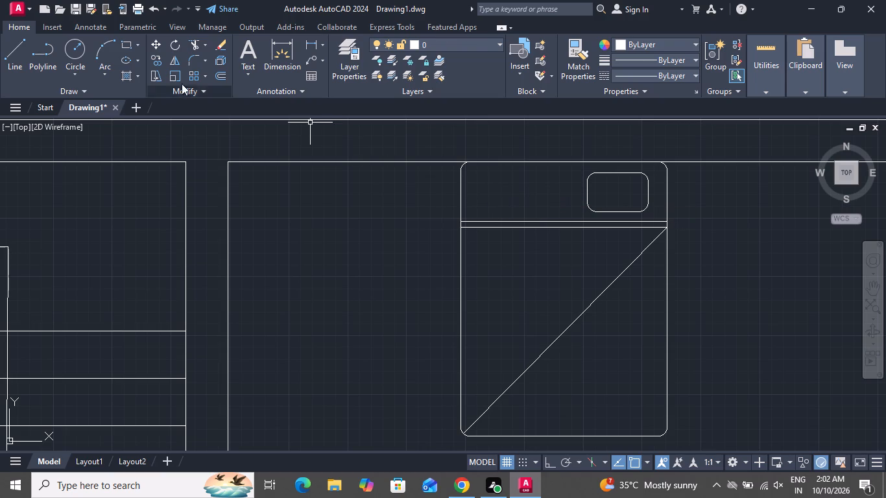
Draw a rounded left pillow rectangle about 1'-3" wide between the bed's head edge and the cross lines.
left_click(126, 47)
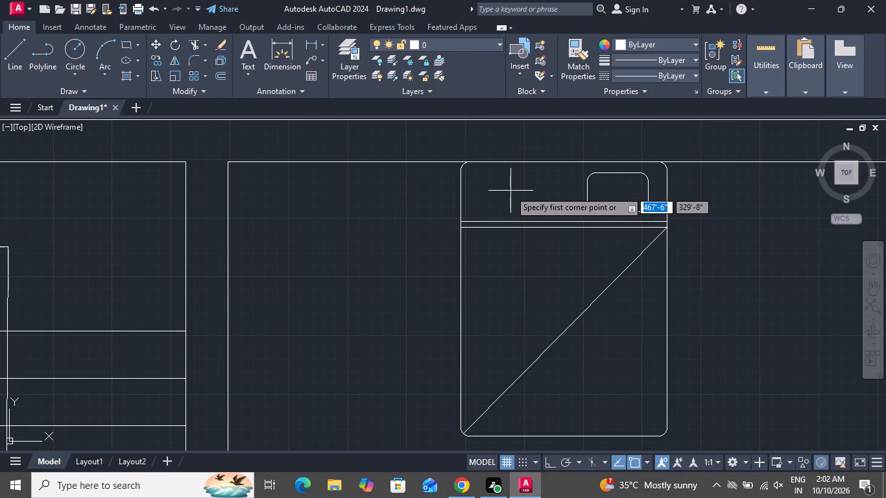
left_click(494, 180)
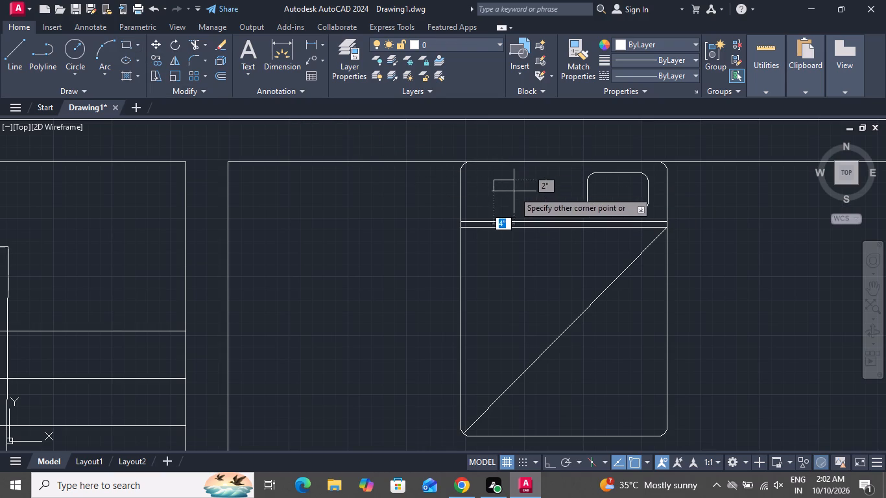
left_click(560, 215)
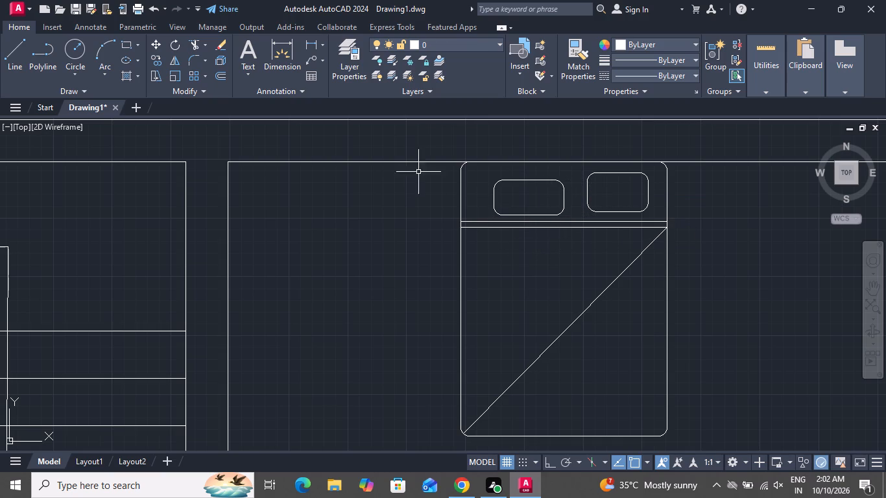
Move the left pillow about 3" left and 2" up, roughly in line with the right pillow.
left_click(541, 179)
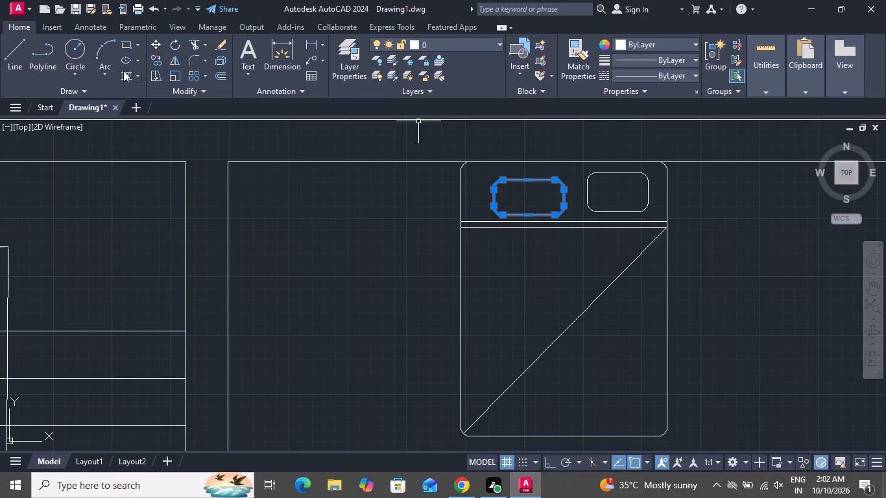
left_click(158, 45)
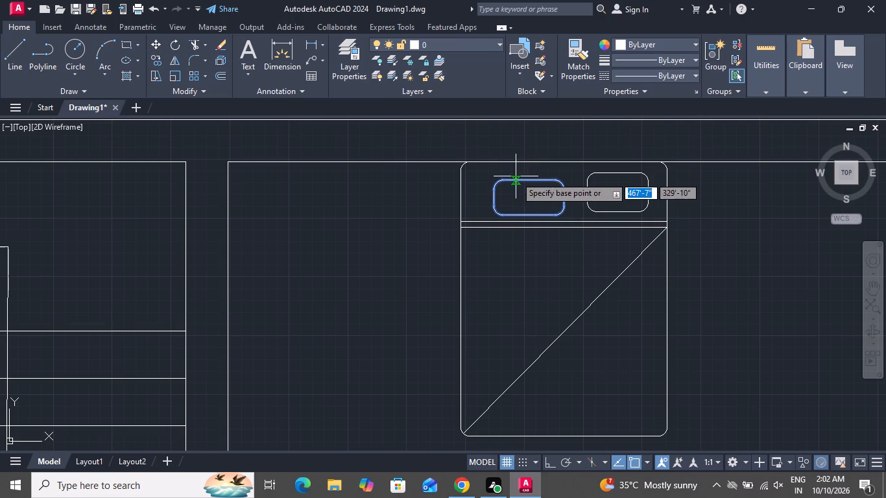
left_click(533, 183)
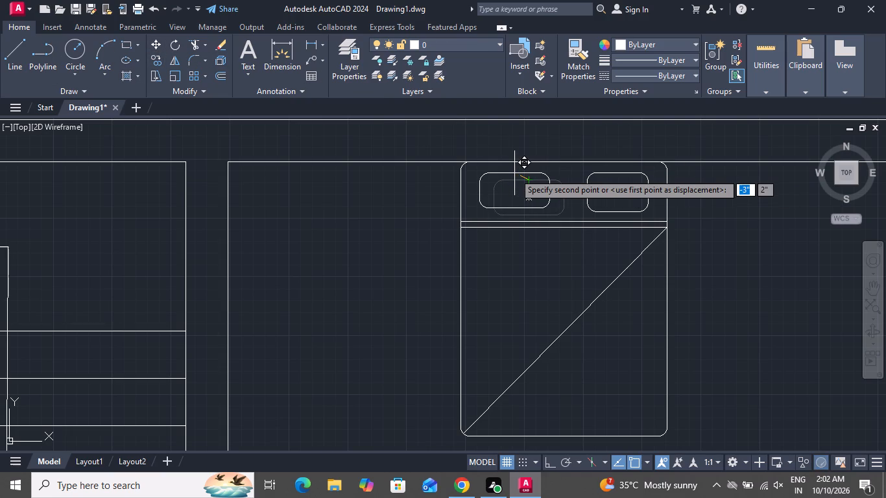
left_click(515, 173)
scroll(509, 293, "down", 1)
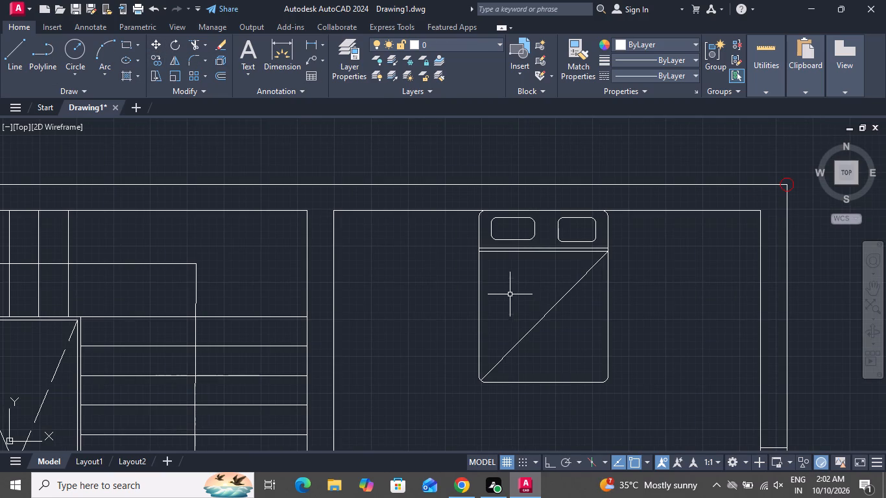
scroll(511, 286, "down", 1)
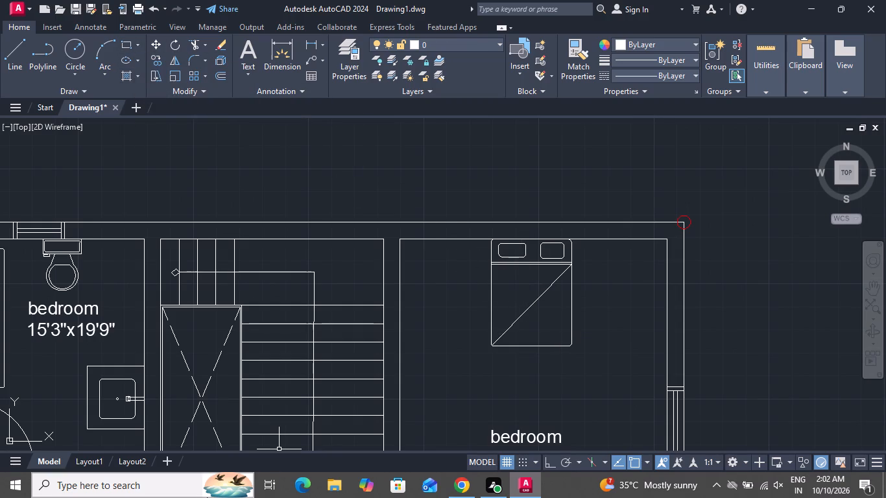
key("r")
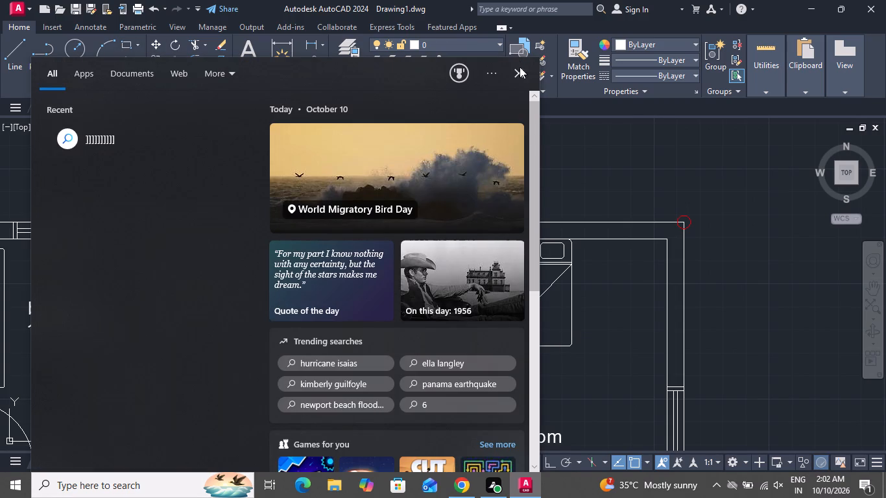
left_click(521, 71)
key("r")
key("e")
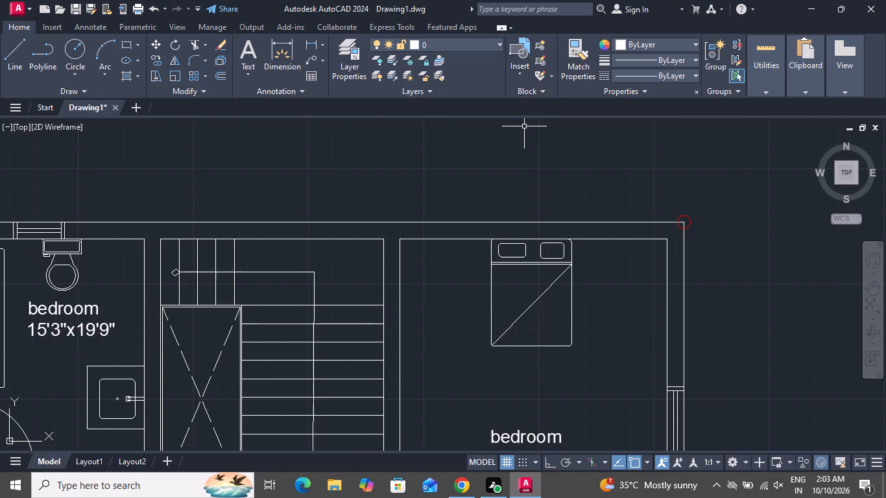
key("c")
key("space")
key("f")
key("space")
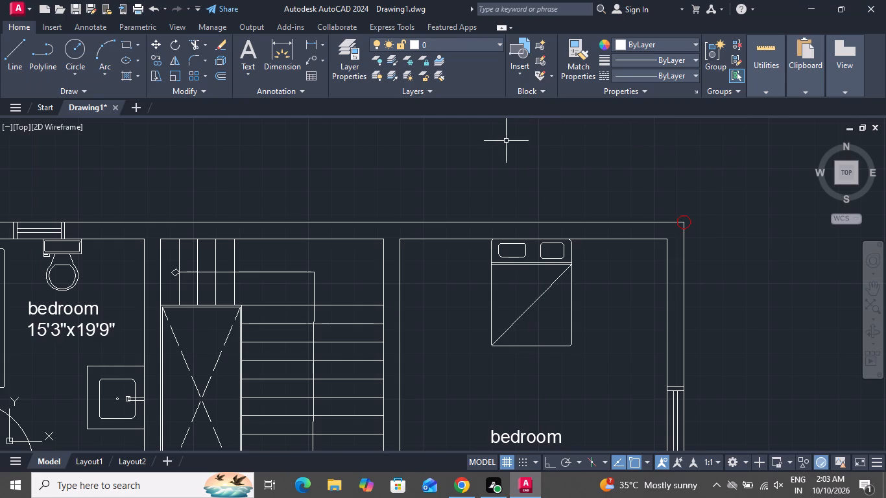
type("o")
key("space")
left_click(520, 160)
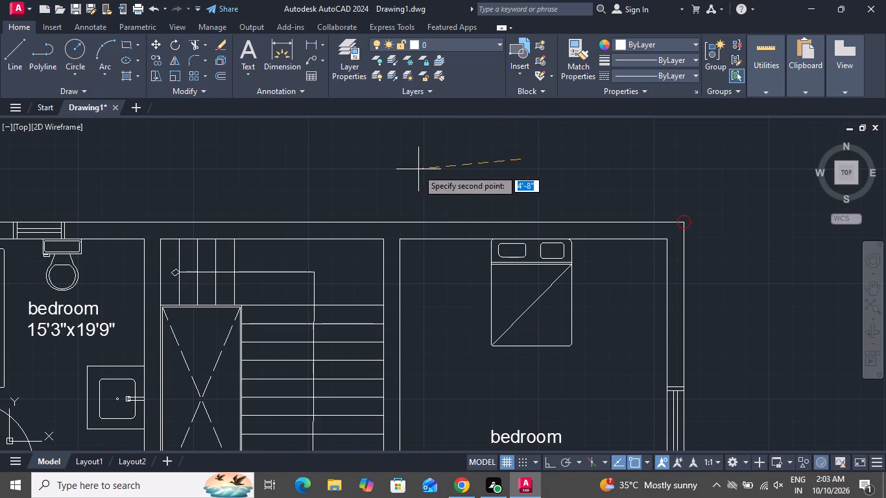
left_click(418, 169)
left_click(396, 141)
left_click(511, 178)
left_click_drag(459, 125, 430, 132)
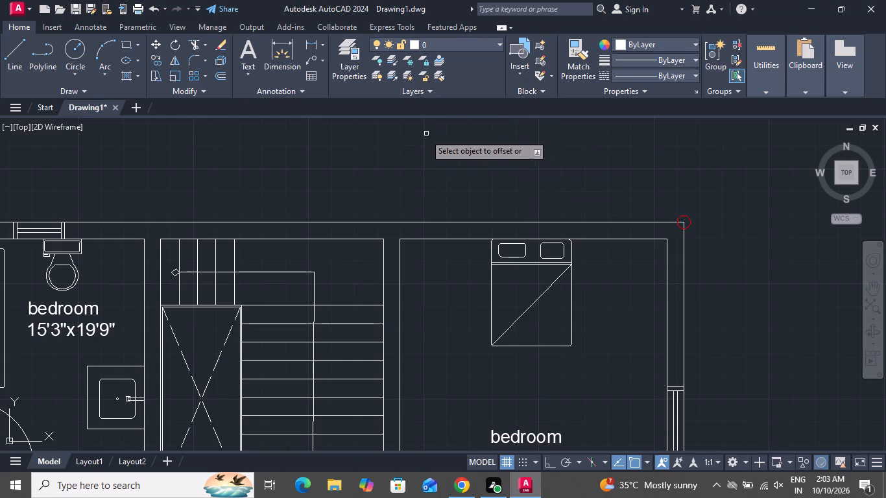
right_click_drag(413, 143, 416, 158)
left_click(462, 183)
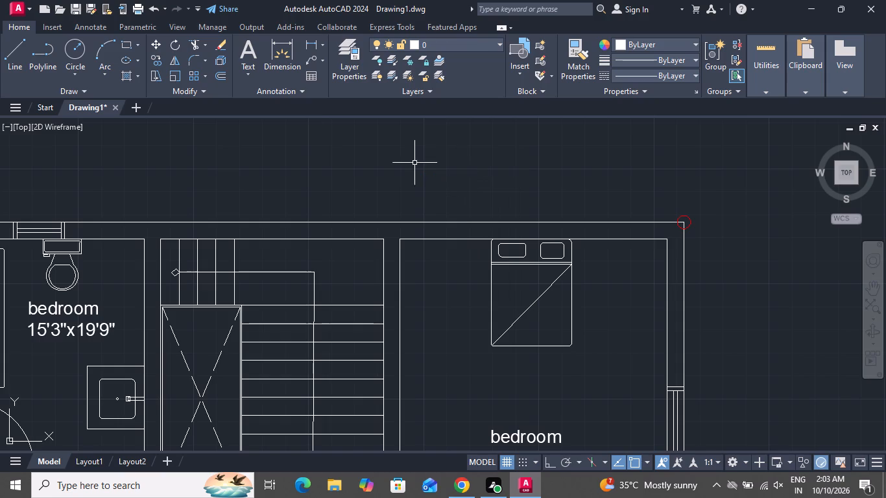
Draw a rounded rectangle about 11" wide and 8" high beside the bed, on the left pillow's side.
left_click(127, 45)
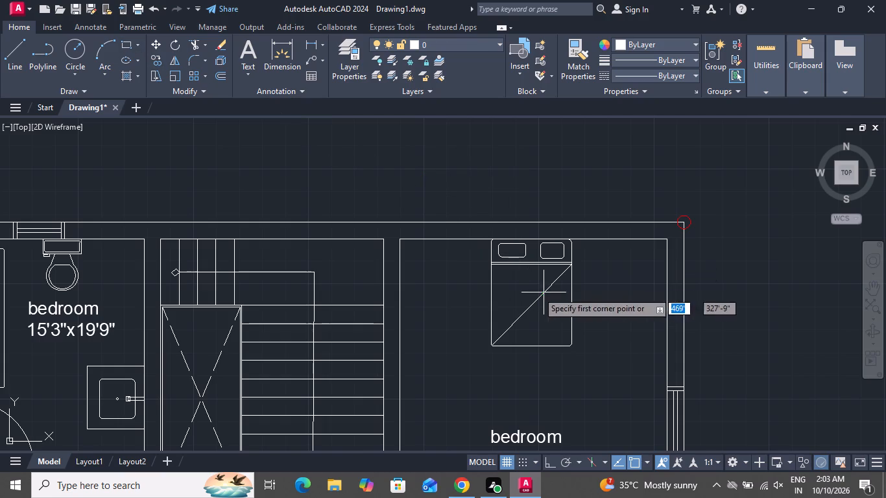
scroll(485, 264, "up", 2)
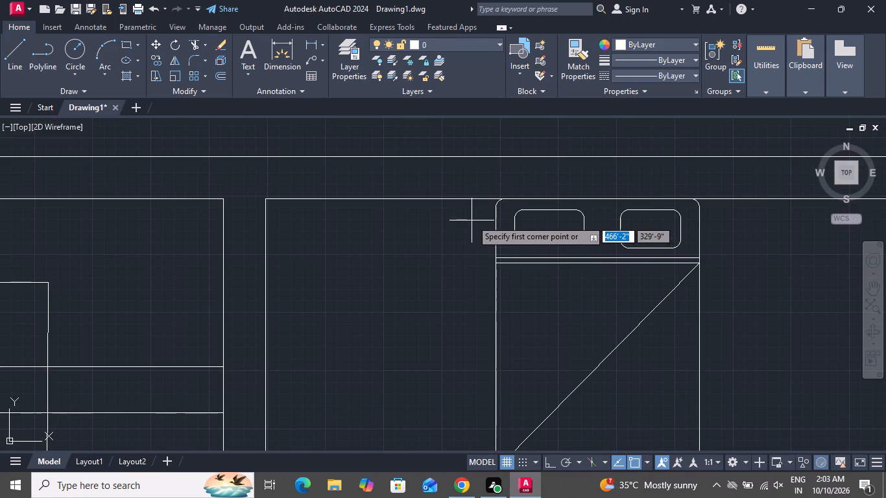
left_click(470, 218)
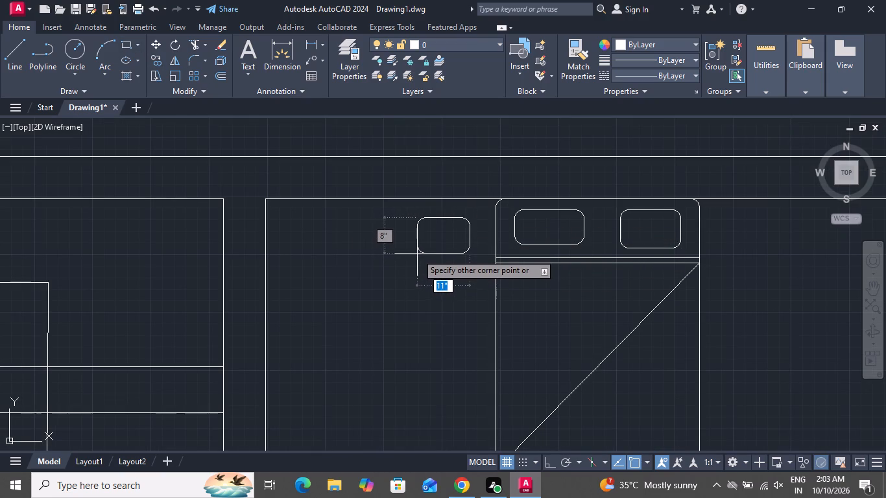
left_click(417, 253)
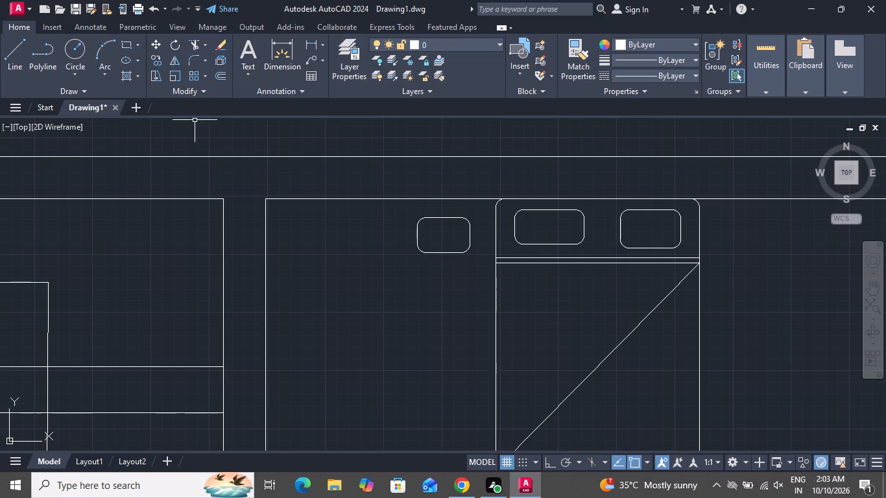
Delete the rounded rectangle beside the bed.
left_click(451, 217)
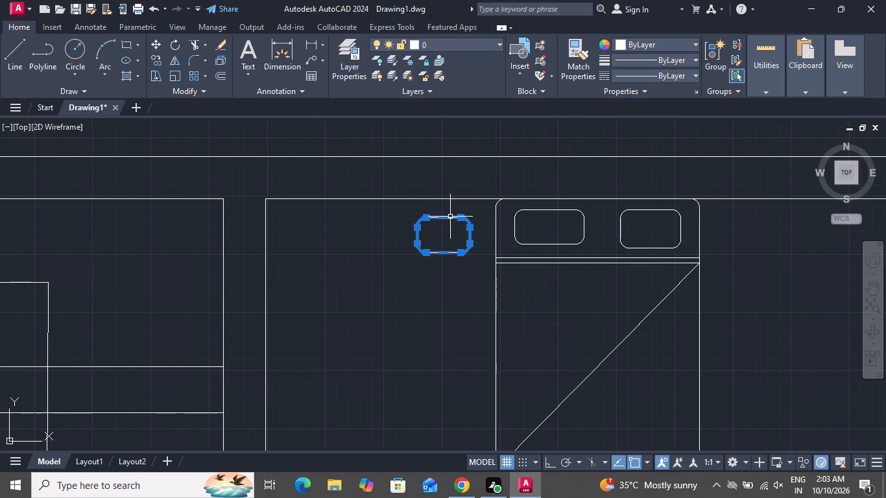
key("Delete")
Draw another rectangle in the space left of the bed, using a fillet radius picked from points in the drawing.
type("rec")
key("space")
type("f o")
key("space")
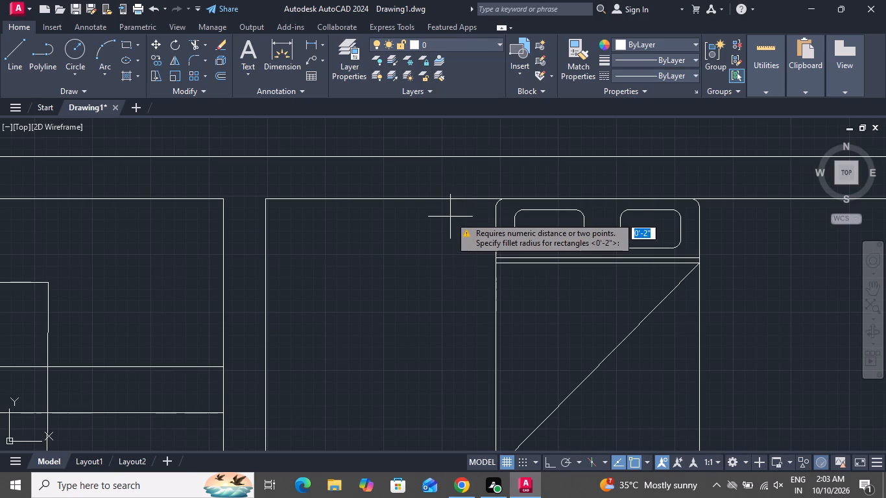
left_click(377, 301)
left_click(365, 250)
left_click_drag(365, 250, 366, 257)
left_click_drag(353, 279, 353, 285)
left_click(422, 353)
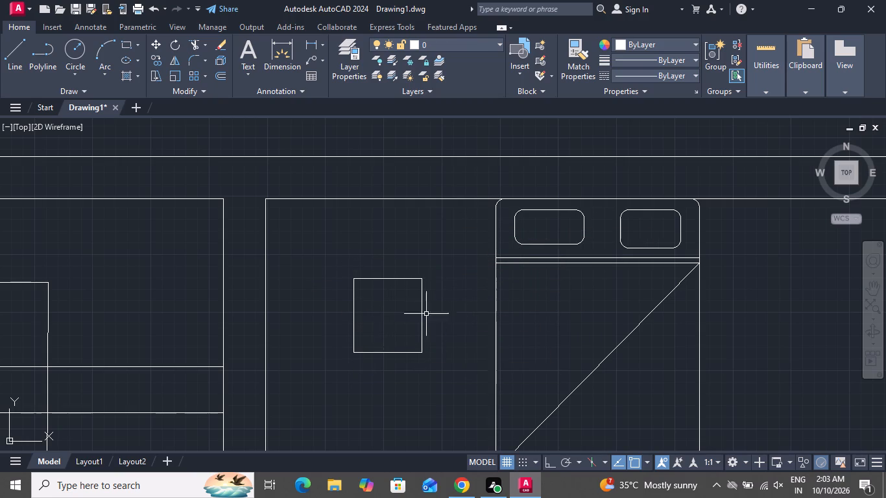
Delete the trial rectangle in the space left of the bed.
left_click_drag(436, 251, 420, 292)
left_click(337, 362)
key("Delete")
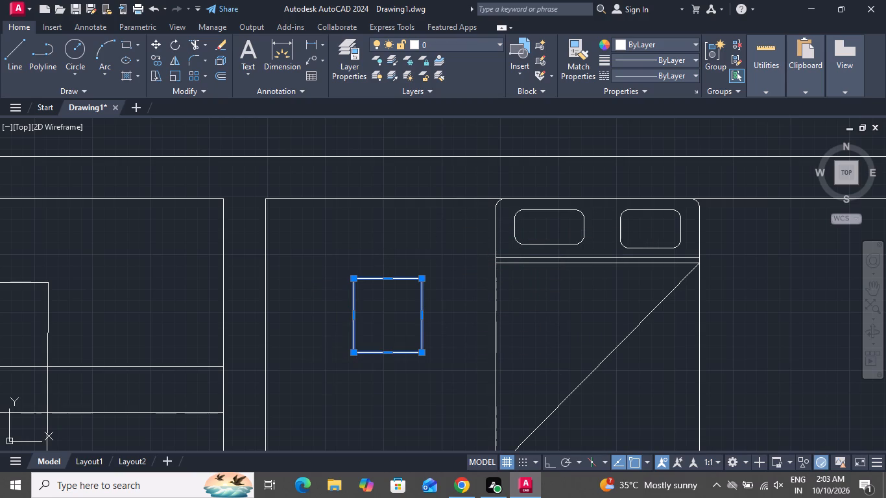
Draw a square-cornered nightstand rectangle about 1'-1" wide and 11" high left of the bed, just below the top wall.
scroll(777, 321, "down", 2)
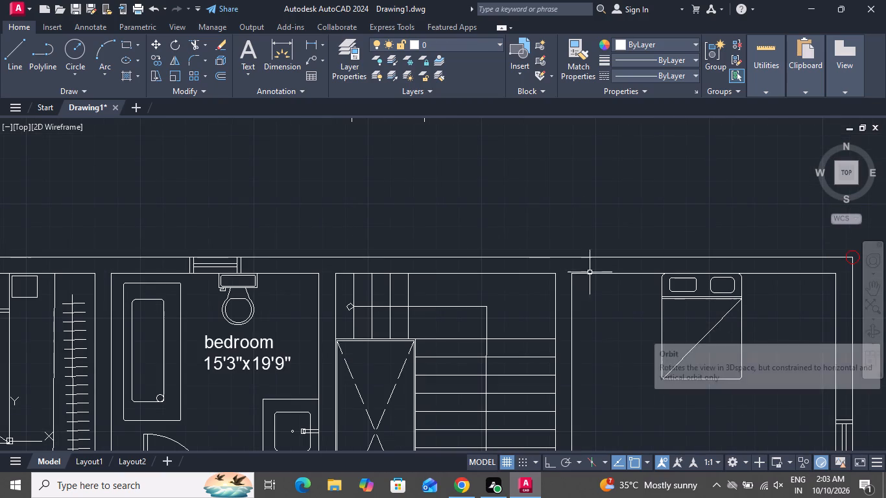
left_click(128, 45)
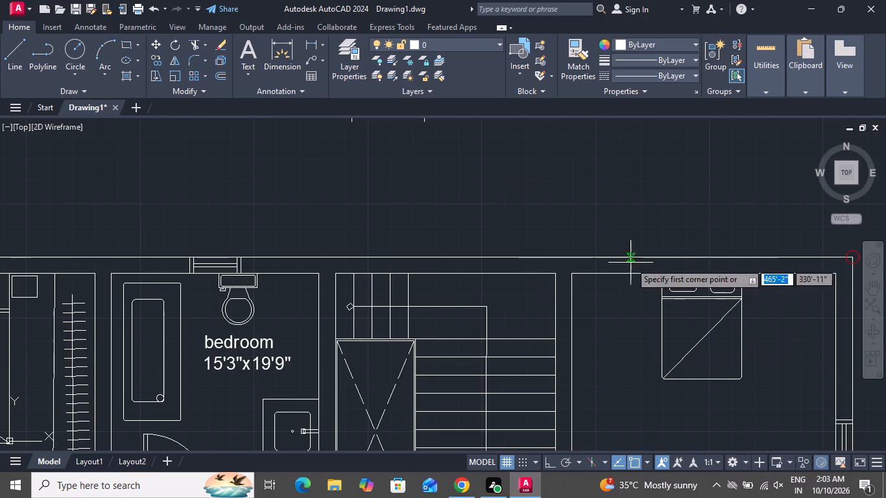
scroll(625, 265, "up", 2)
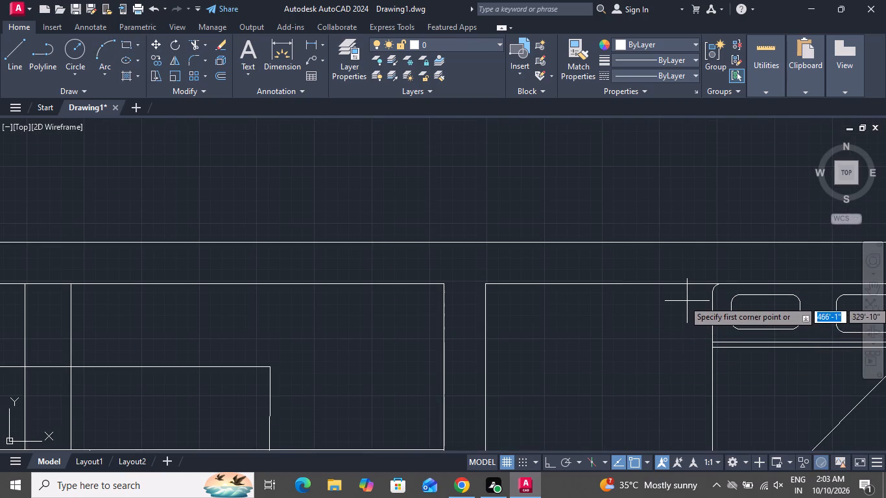
left_click(687, 299)
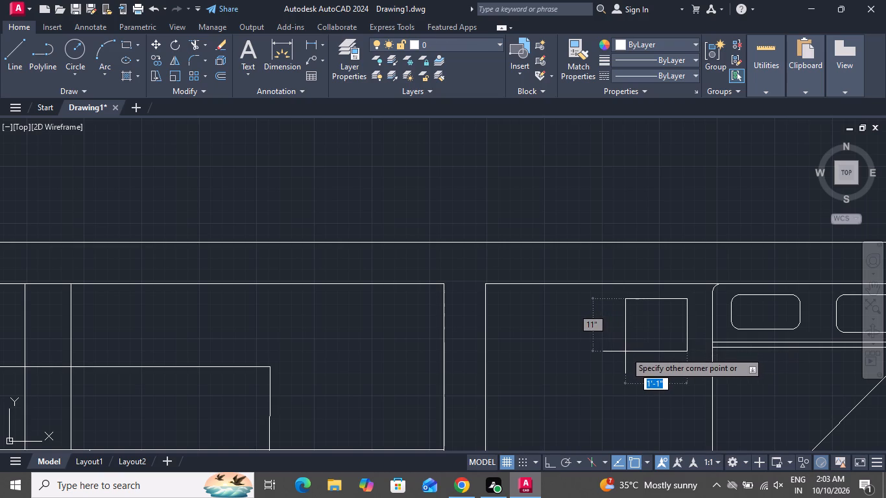
left_click(625, 351)
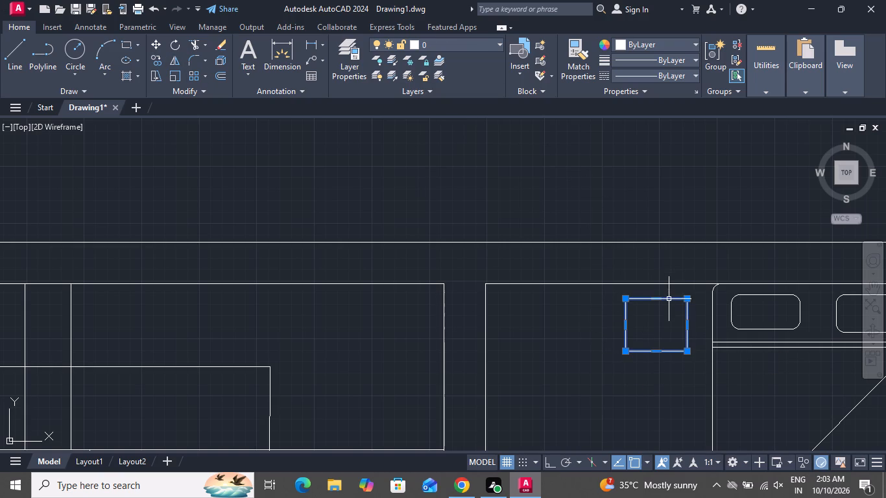
Copy the nightstand to the other side of the bed, roughly level with the original.
left_click(669, 299)
left_click(162, 59)
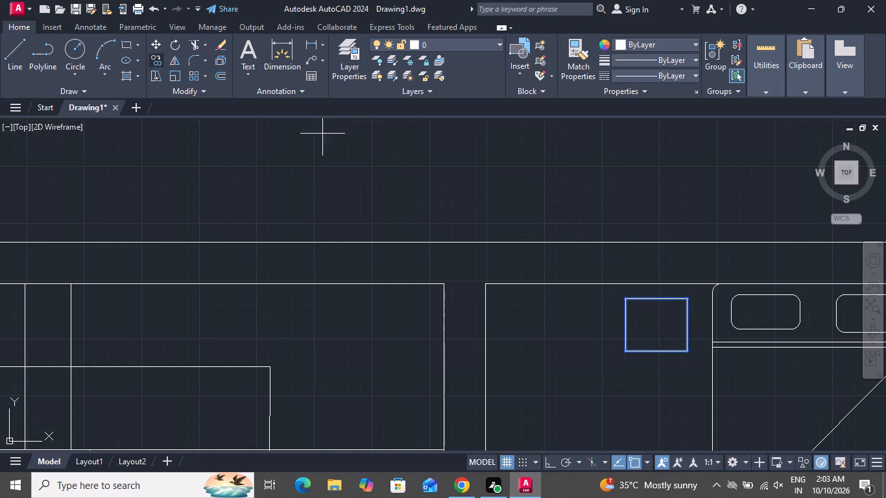
left_click(655, 326)
scroll(507, 329, "down", 3)
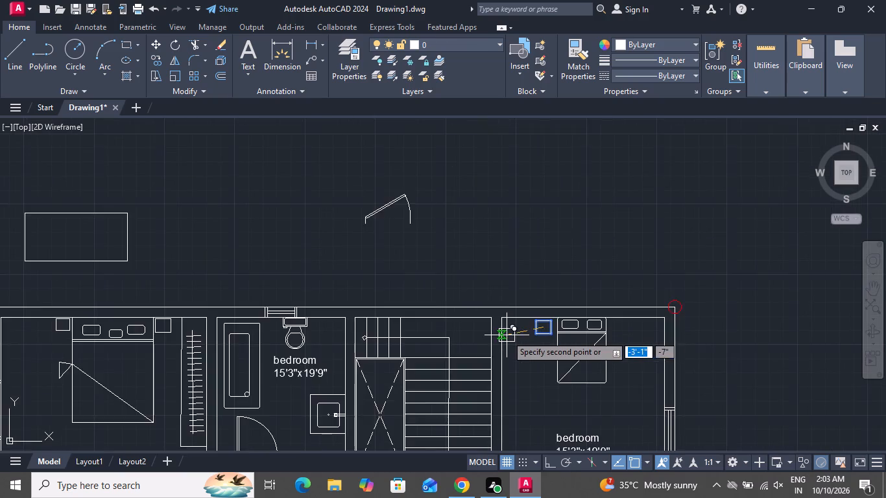
scroll(507, 336, "down", 1)
scroll(580, 337, "up", 1)
scroll(580, 337, "down", 1)
scroll(580, 337, "up", 3)
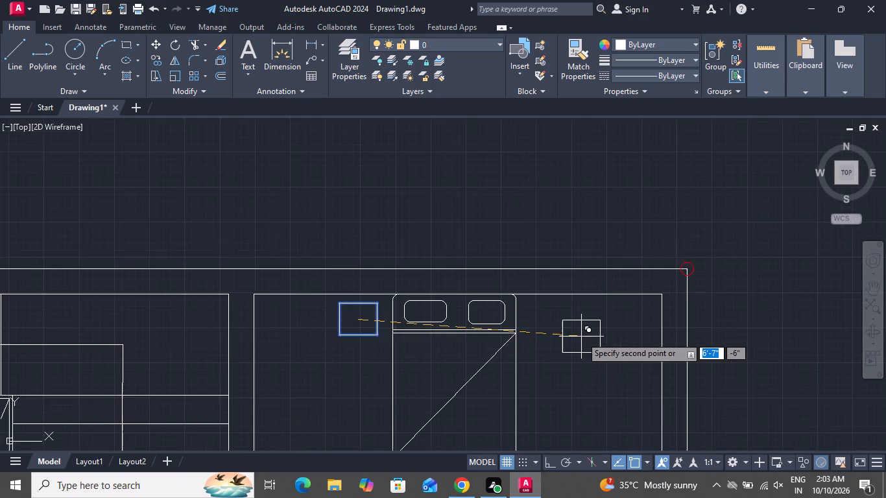
scroll(581, 337, "up", 3)
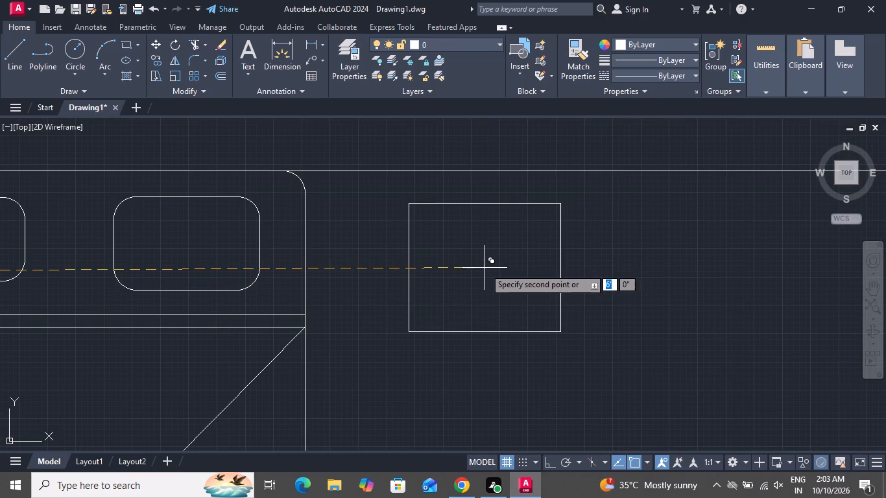
left_click(472, 266)
scroll(527, 373, "down", 2)
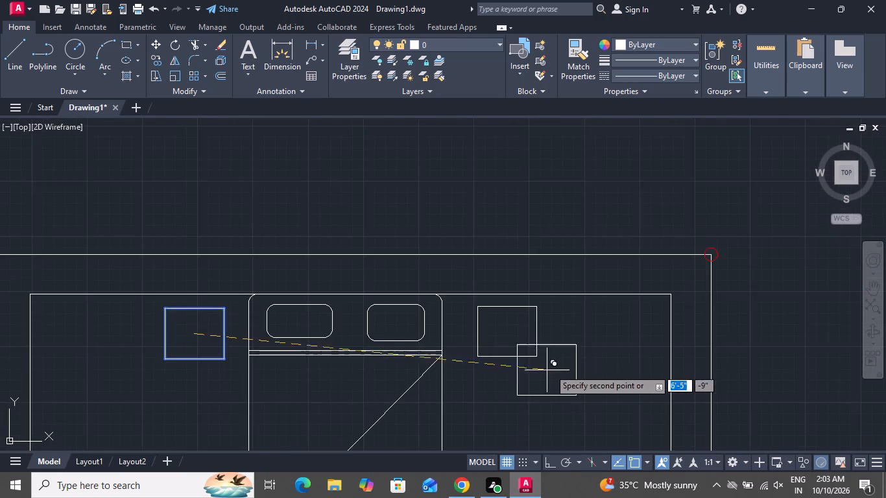
scroll(555, 362, "up", 1)
scroll(555, 362, "down", 1)
right_click(538, 215)
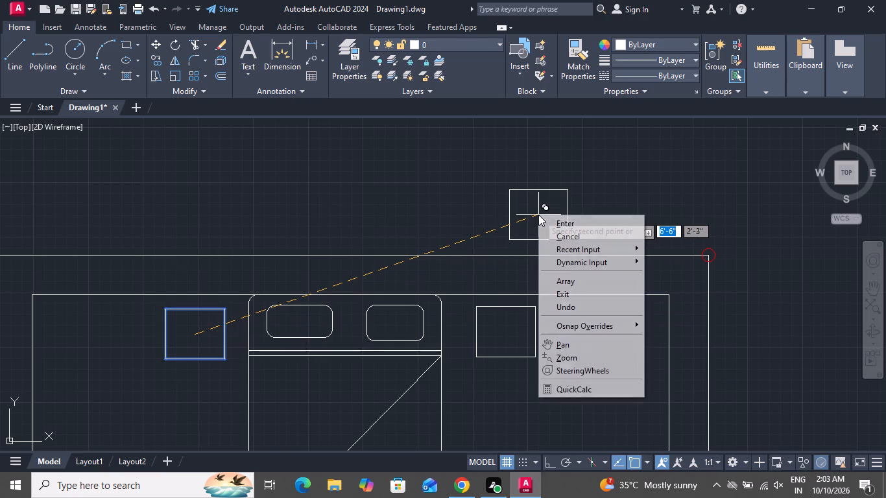
left_click(549, 230)
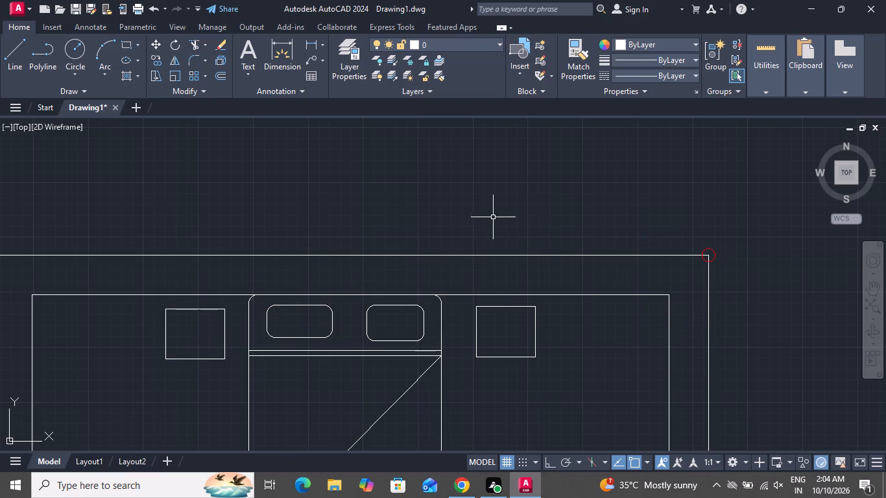
Move the right nightstand about 3" left, closer to the bed, keeping it at the same height.
scroll(494, 217, "down", 2)
scroll(494, 217, "up", 1)
scroll(494, 217, "down", 4)
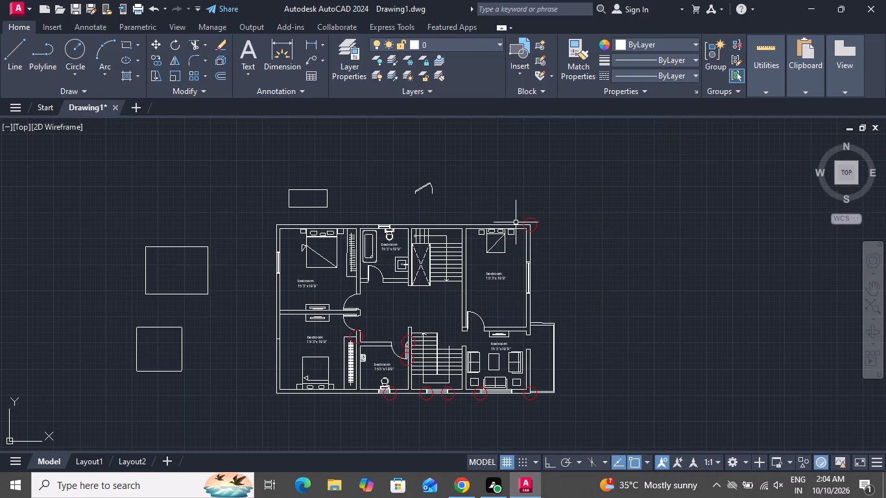
scroll(516, 222, "down", 1)
scroll(516, 222, "up", 3)
scroll(511, 238, "down", 1)
scroll(511, 238, "up", 1)
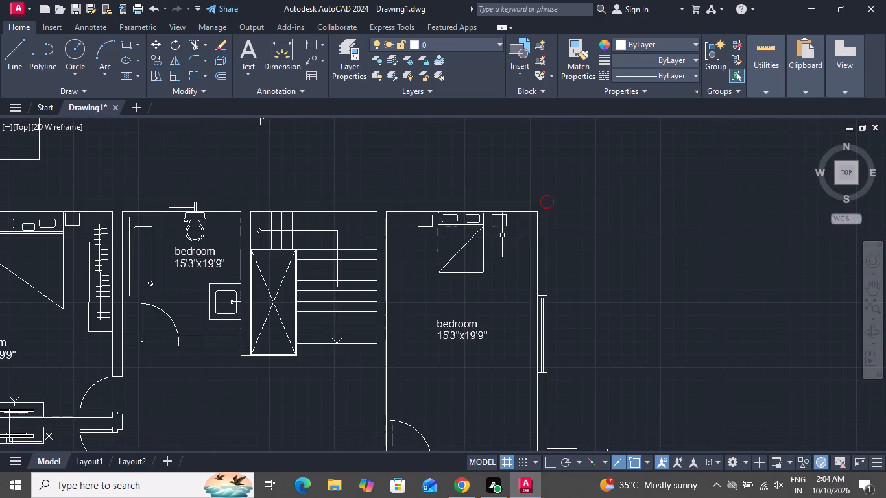
scroll(502, 234, "up", 3)
left_click(499, 203)
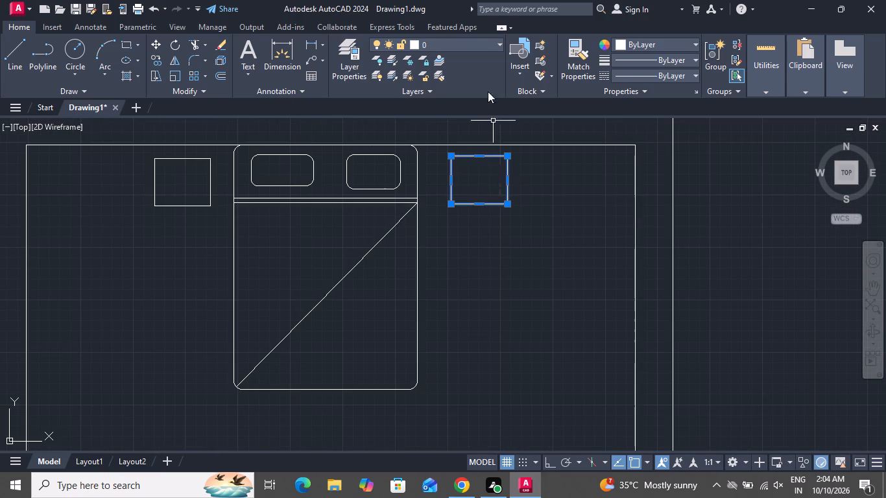
left_click(159, 41)
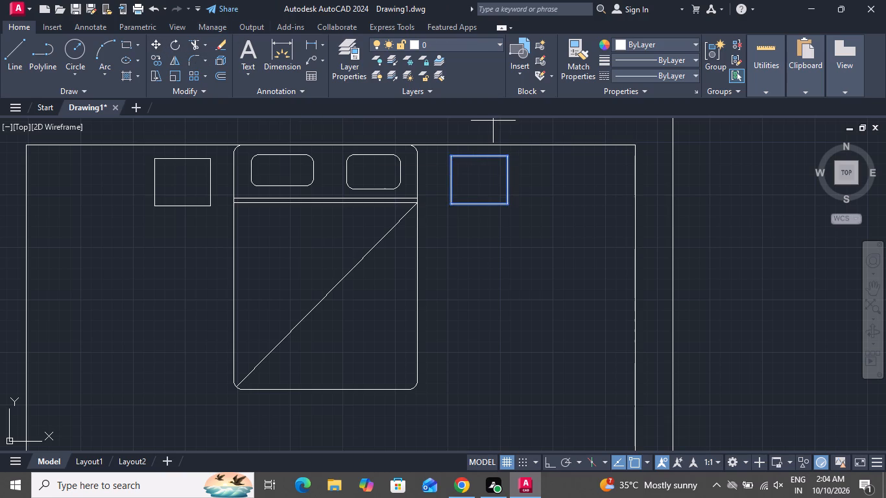
left_click(450, 157)
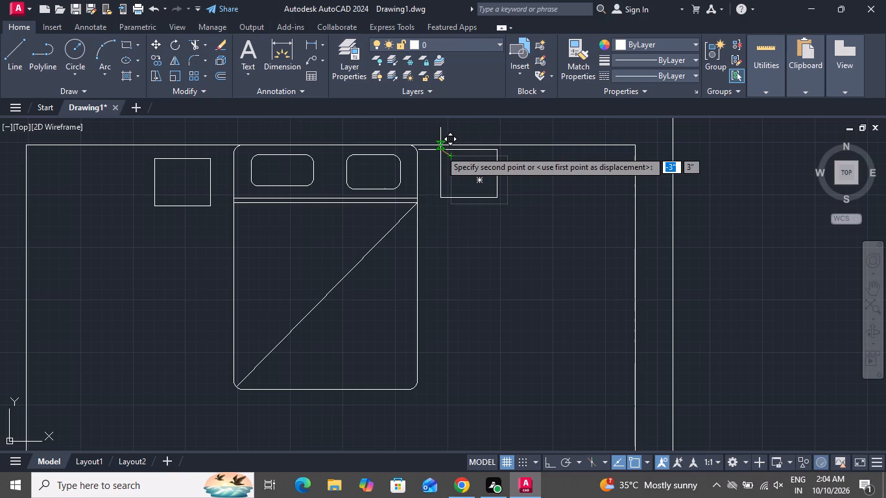
left_click(440, 152)
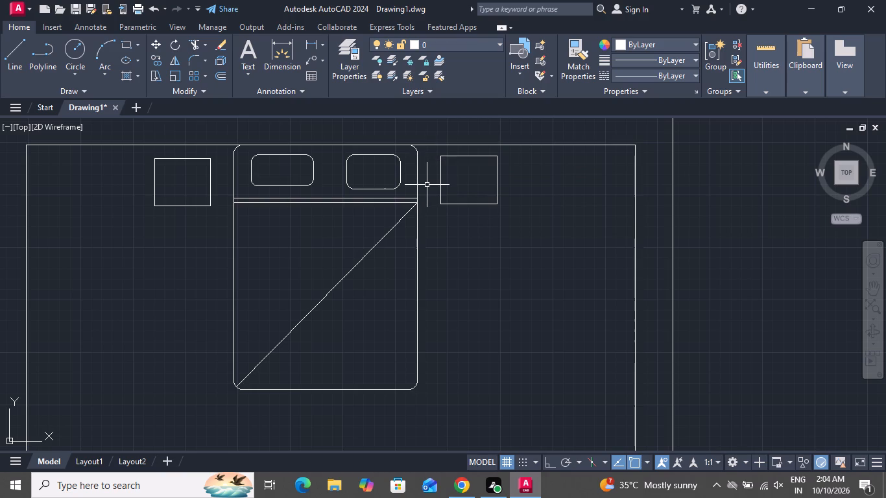
Draw a cabinet rectangle about 3'-9" wide on the upper right bedroom's bottom wall, aligned with the TV unit on the wall's other side.
scroll(450, 215, "up", 1)
scroll(450, 215, "down", 4)
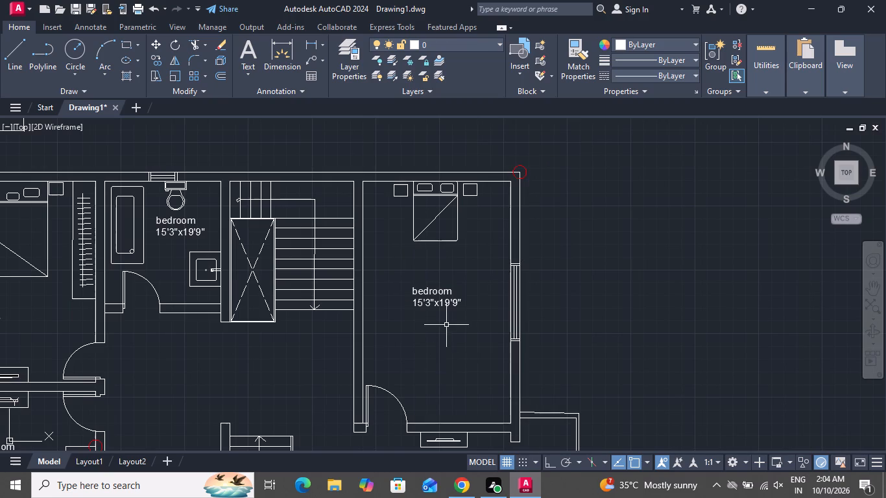
scroll(446, 324, "down", 3)
scroll(455, 352, "up", 3)
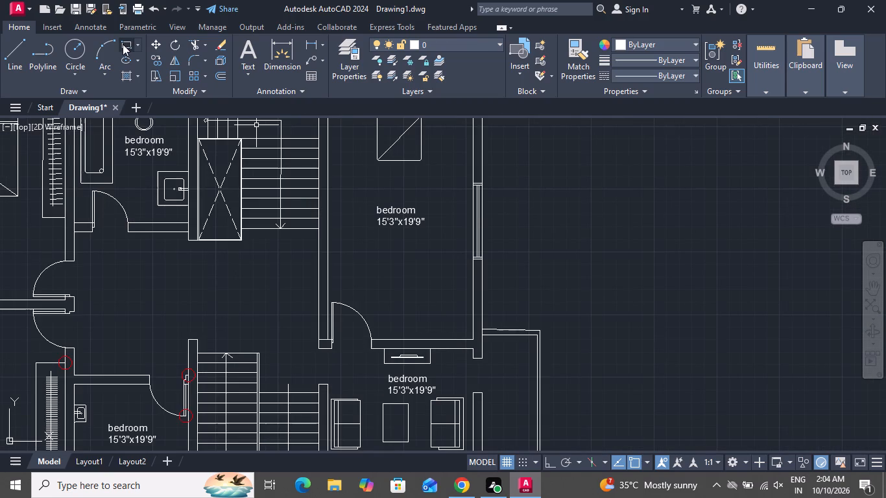
left_click(123, 44)
scroll(410, 356, "up", 1)
scroll(416, 358, "down", 1)
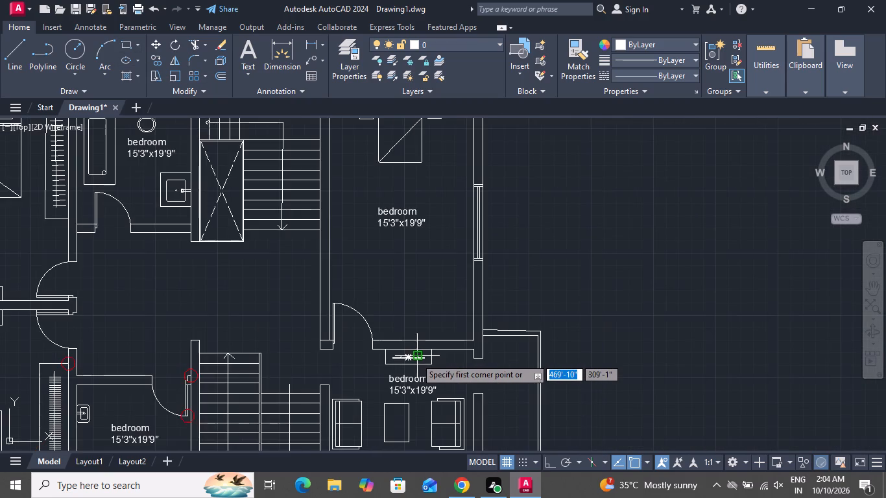
scroll(416, 358, "down", 2)
scroll(424, 356, "up", 3)
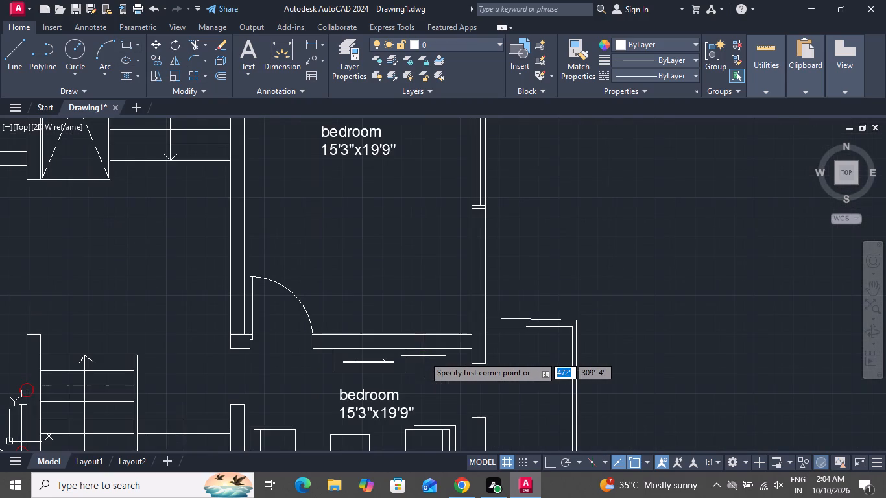
scroll(379, 335, "up", 2)
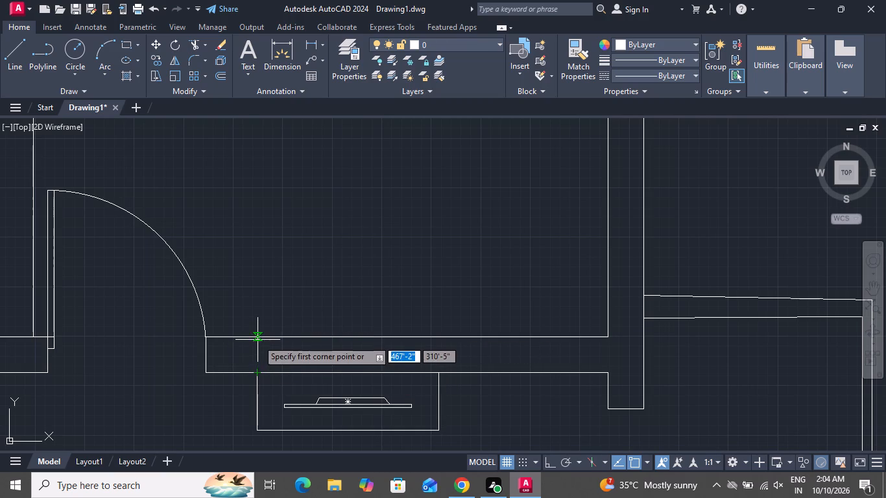
left_click(257, 335)
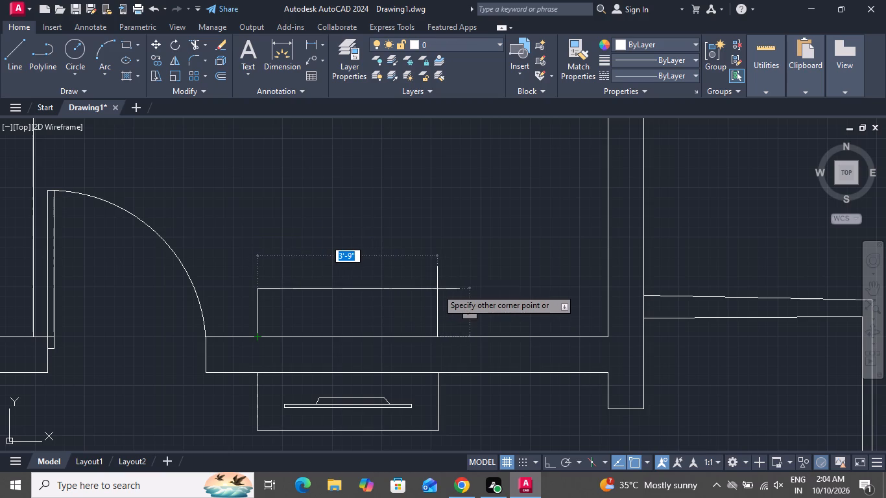
left_click(437, 289)
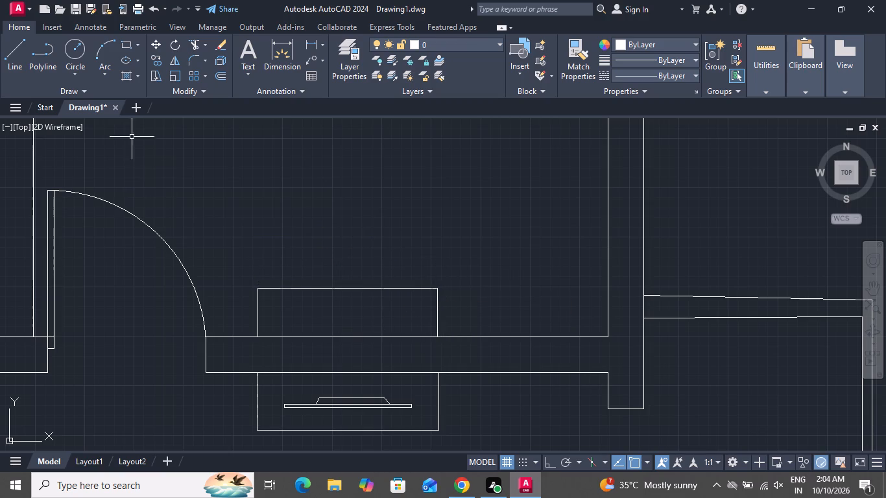
Draw a thin TV screen rectangle about 2'-9" wide and 2" deep inside the new cabinet.
left_click(126, 46)
left_click(284, 304)
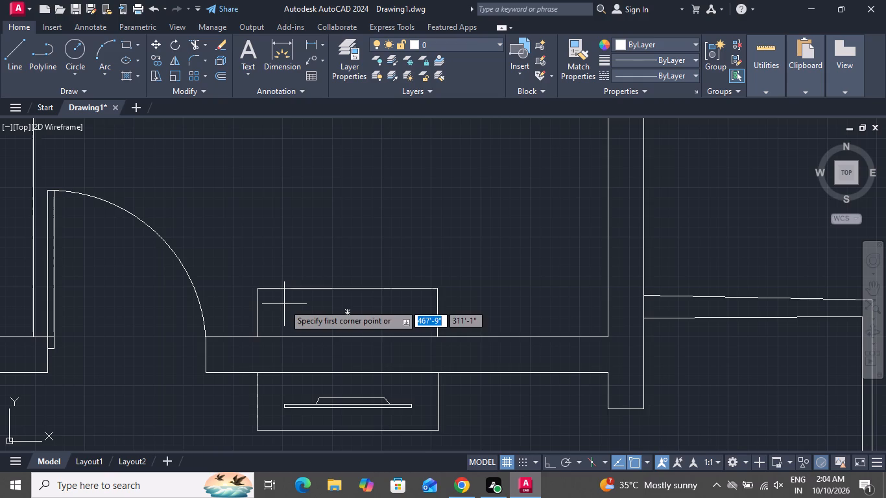
left_click(416, 311)
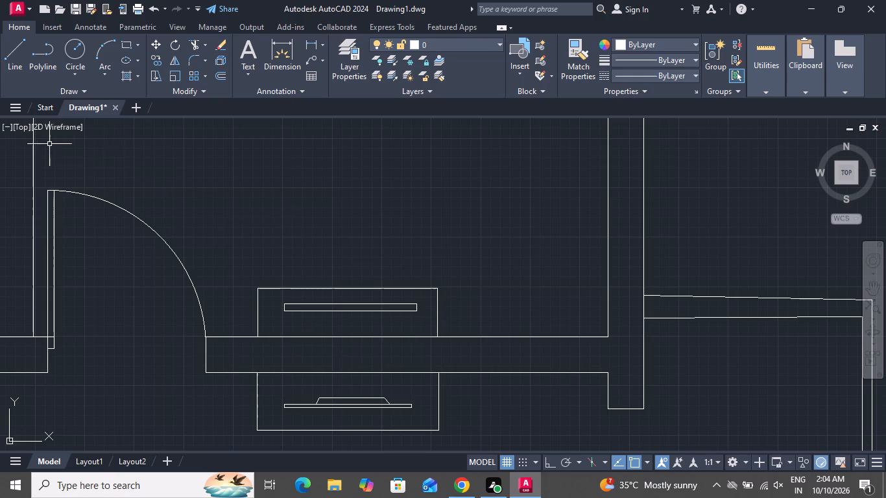
Sketch the TV's trapezoid back below the thin rectangle, with a base line about 1'-10" long and slanted sides about 3" and 4".
left_click(18, 48)
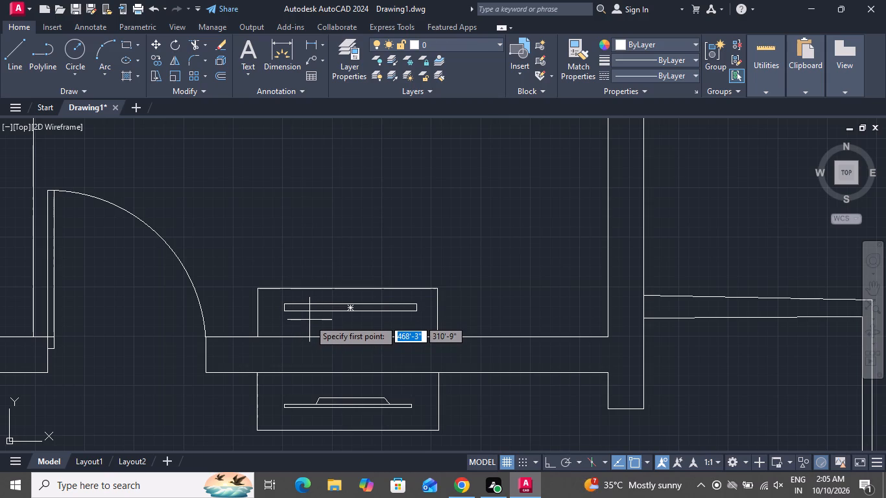
left_click(309, 320)
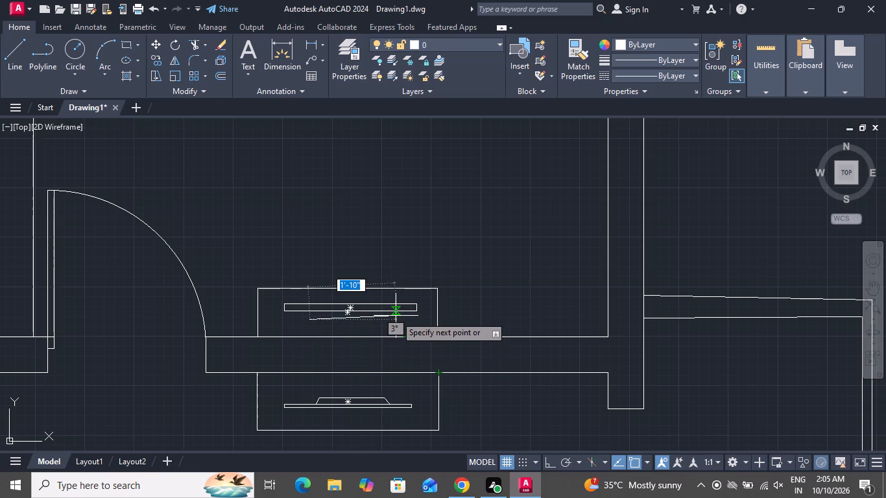
scroll(394, 320, "up", 3)
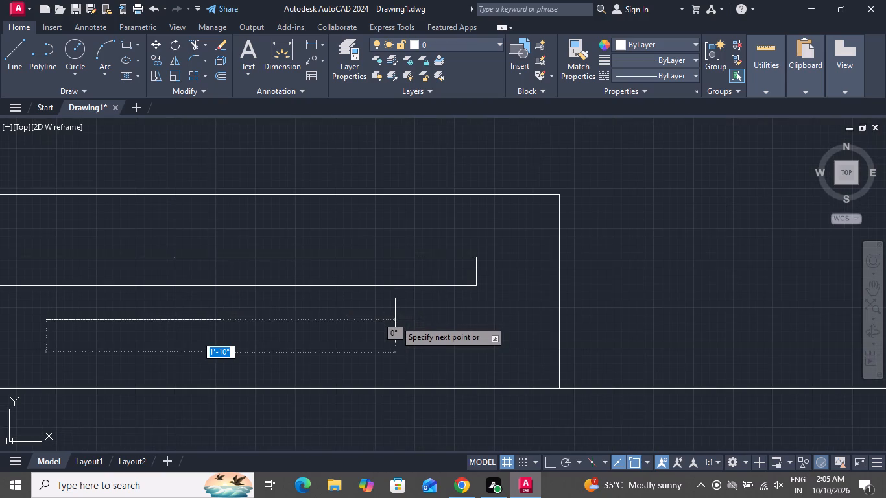
left_click(395, 320)
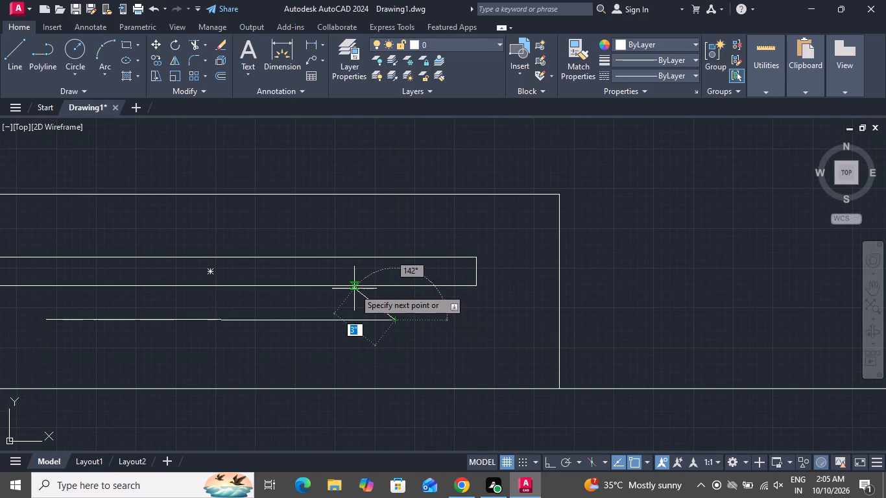
left_click(354, 285)
right_click(354, 285)
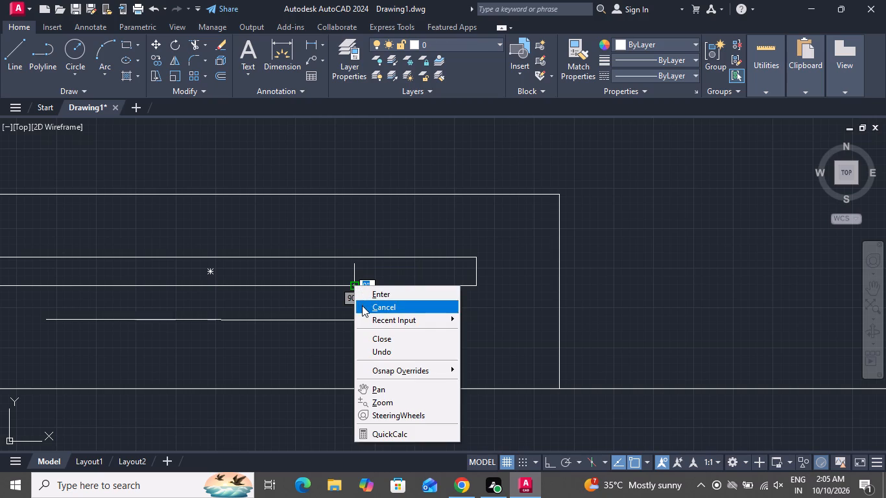
left_click(362, 305)
left_click(10, 44)
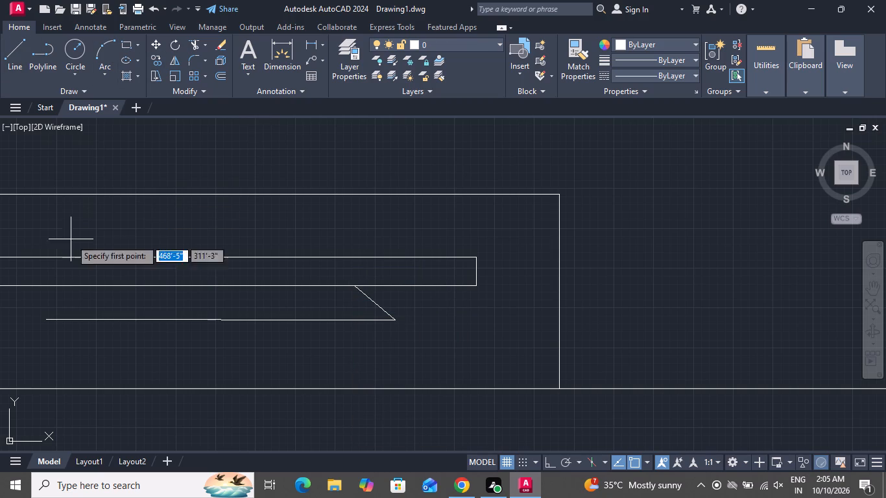
left_click(46, 316)
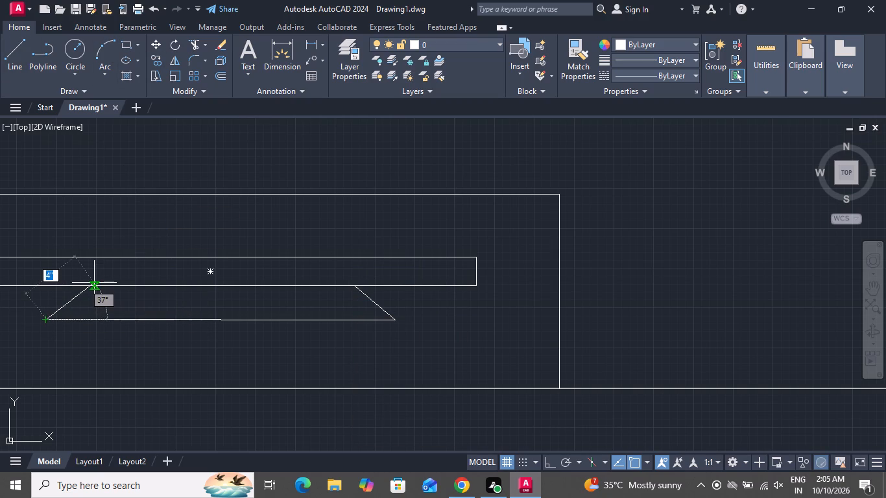
left_click(97, 287)
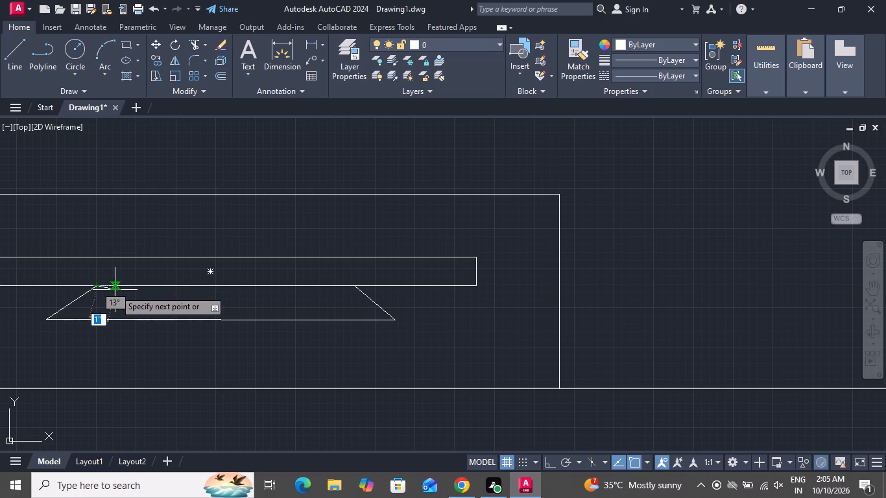
right_click(117, 290)
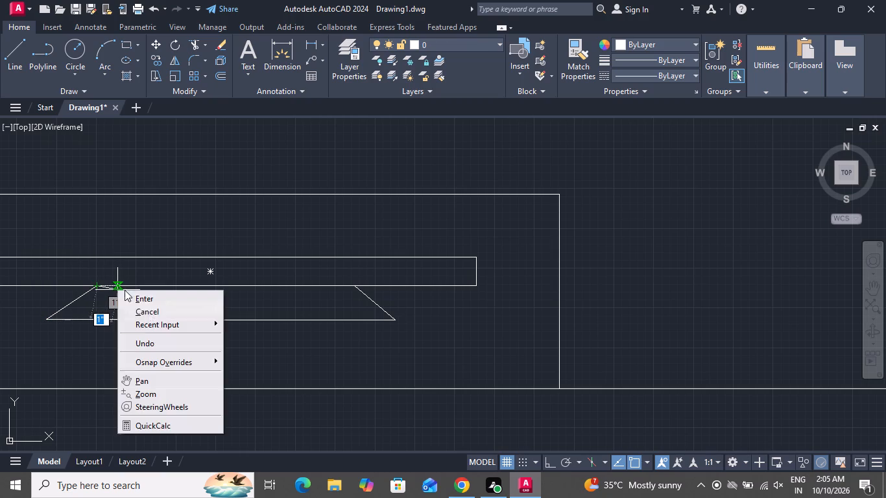
left_click(131, 307)
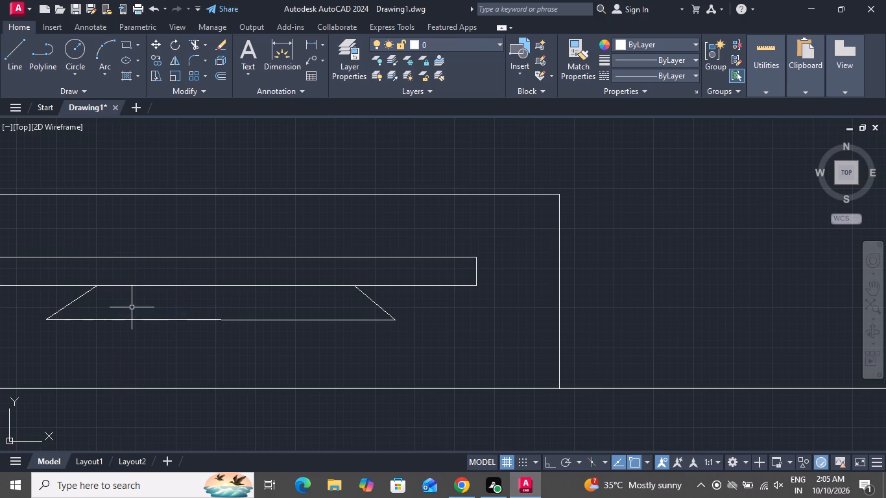
Hatch the TV's thin rectangle and trapezoid with the SOLID pattern in colour 0,0,0.
scroll(217, 314, "down", 1)
scroll(220, 318, "up", 1)
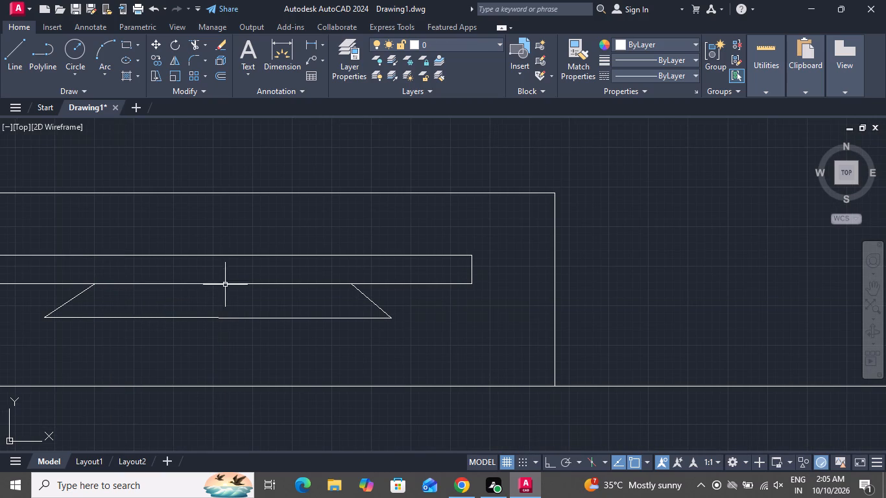
left_click(126, 79)
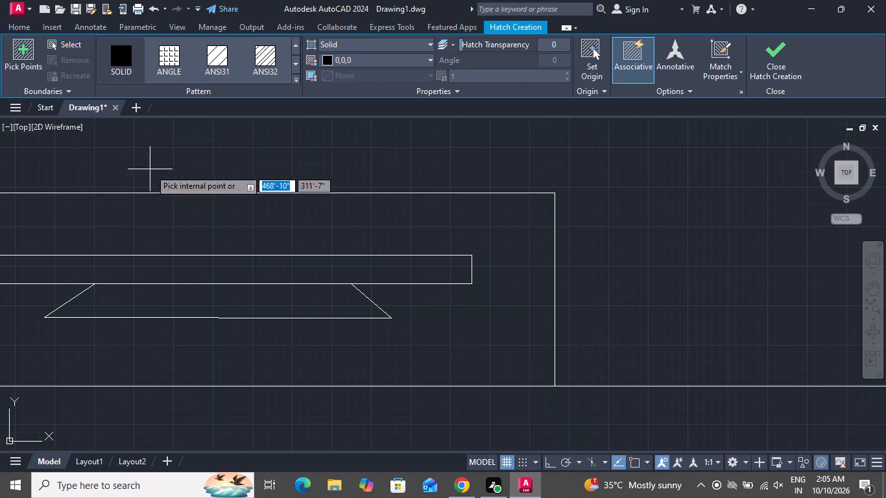
left_click(171, 296)
left_click(186, 263)
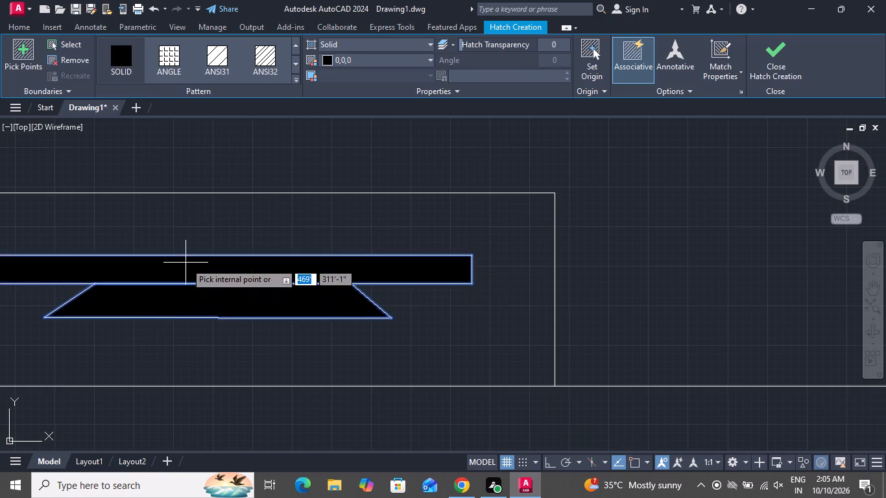
scroll(264, 274, "down", 3)
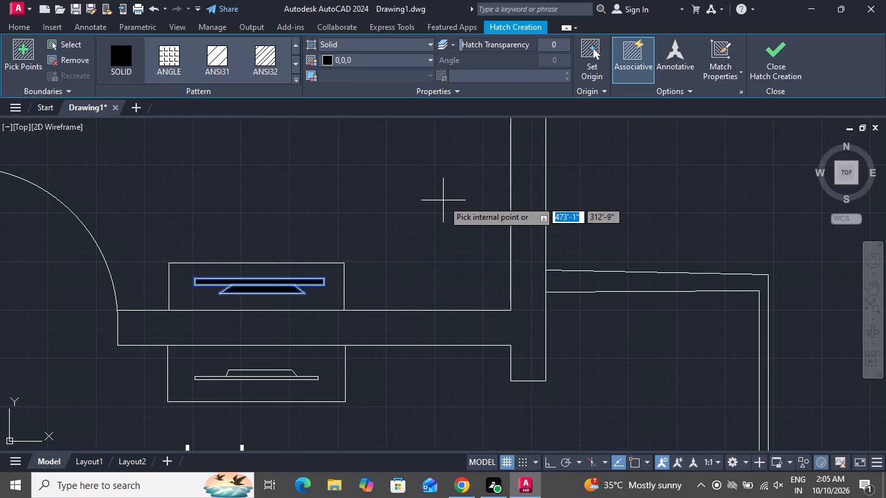
right_click(431, 235)
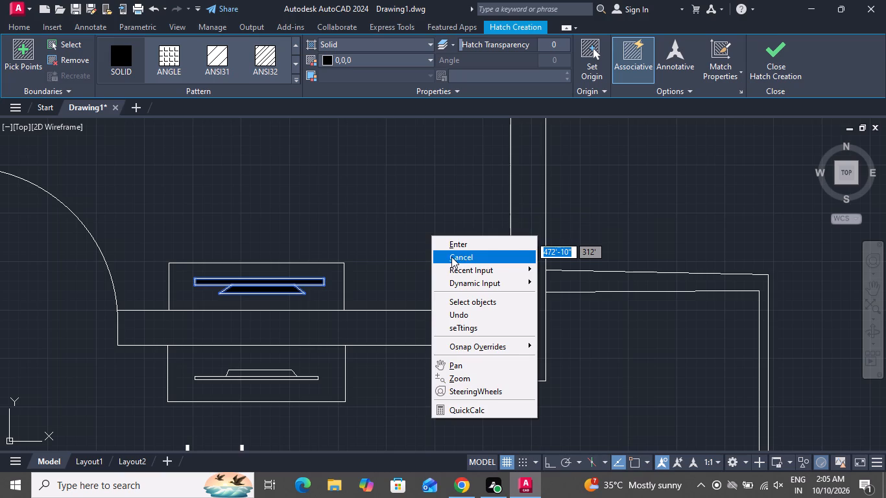
left_click(461, 255)
Draw a rounded-corner rectangle against the upper right bedroom's left wall, from just below the bed's level down toward the door.
scroll(379, 246, "down", 2)
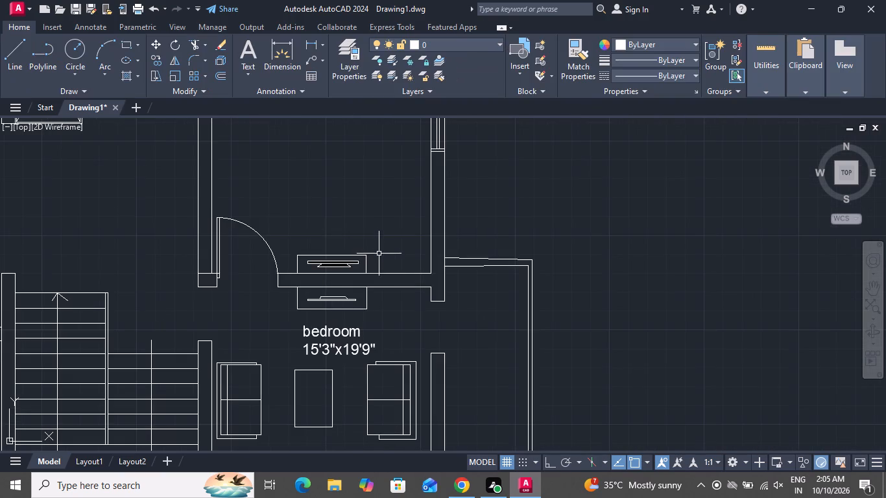
scroll(384, 281, "down", 3)
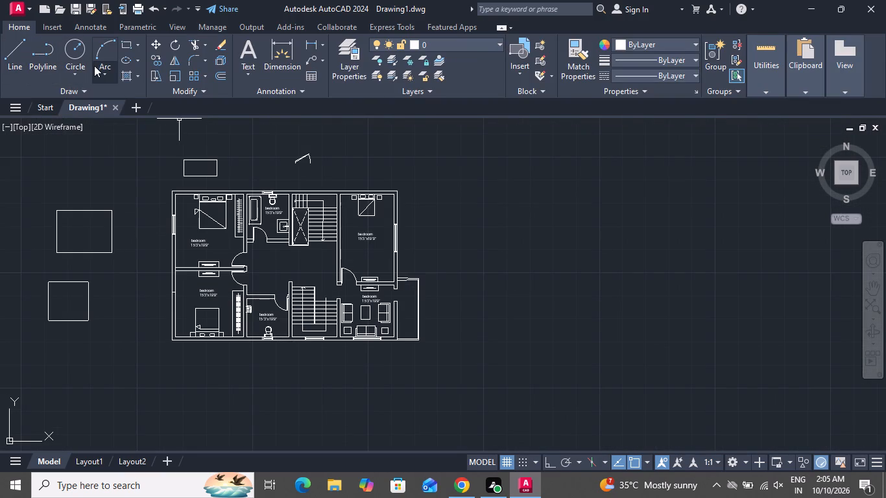
left_click(123, 45)
scroll(313, 239, "down", 1)
scroll(315, 241, "up", 1)
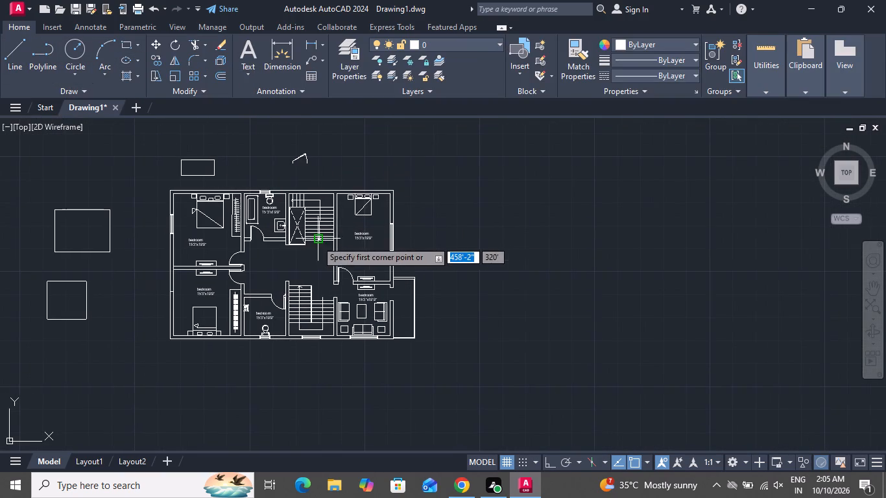
scroll(330, 237, "up", 2)
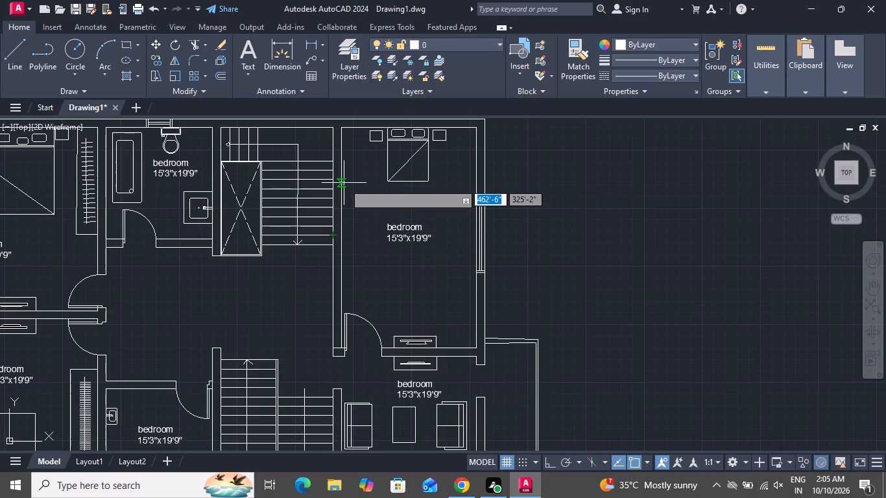
left_click(342, 185)
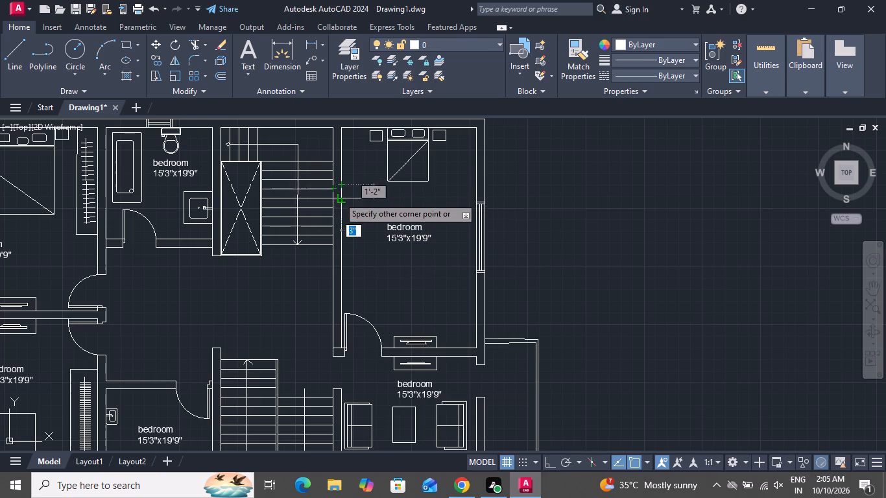
scroll(374, 192, "down", 1)
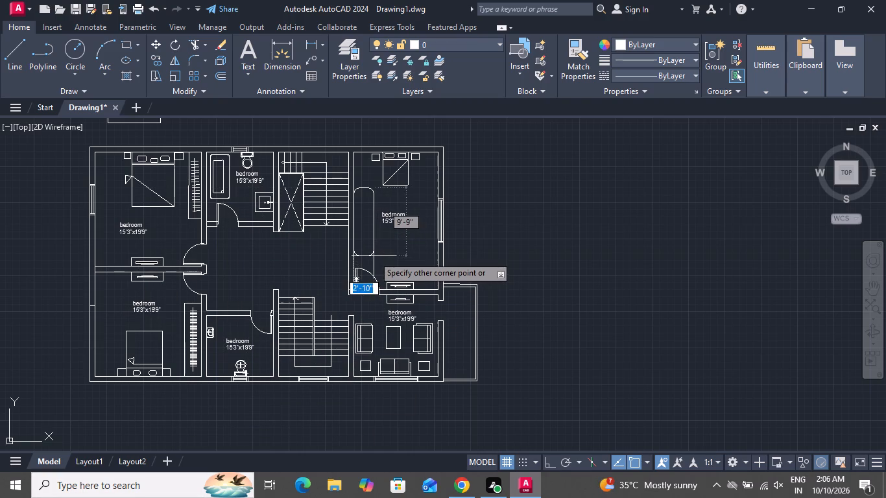
scroll(371, 258, "up", 1)
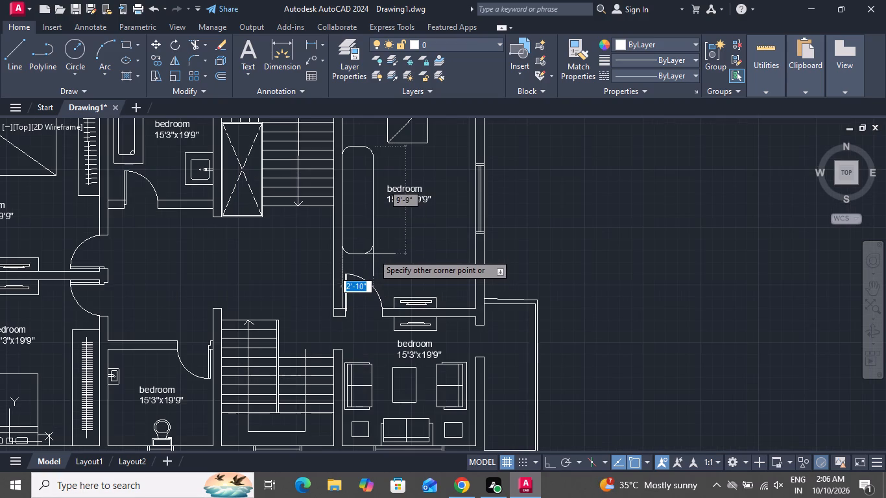
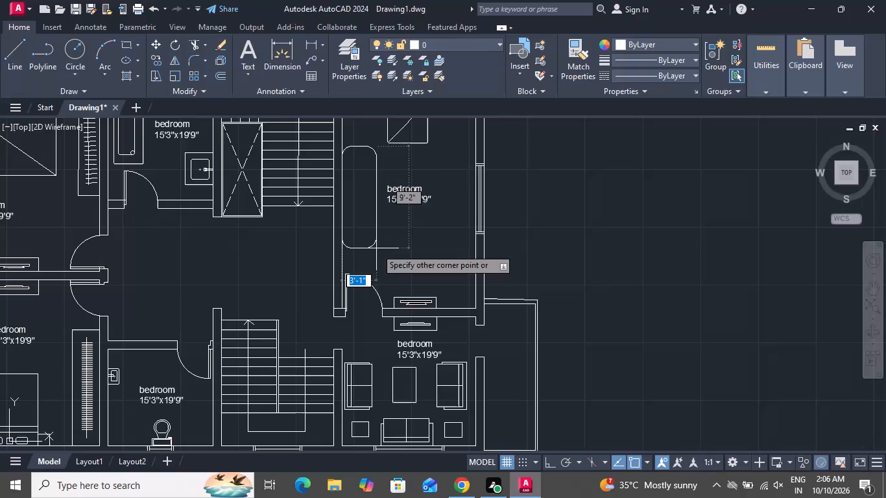
Finish the rounded rectangle against the upper-right bedroom's inner wall at about 3'-1" by 9'-2".
left_click(376, 248)
Draw a vertical line with Ortho on down the middle of the rounded rectangle, stopping short of both ends.
scroll(409, 270, "down", 1)
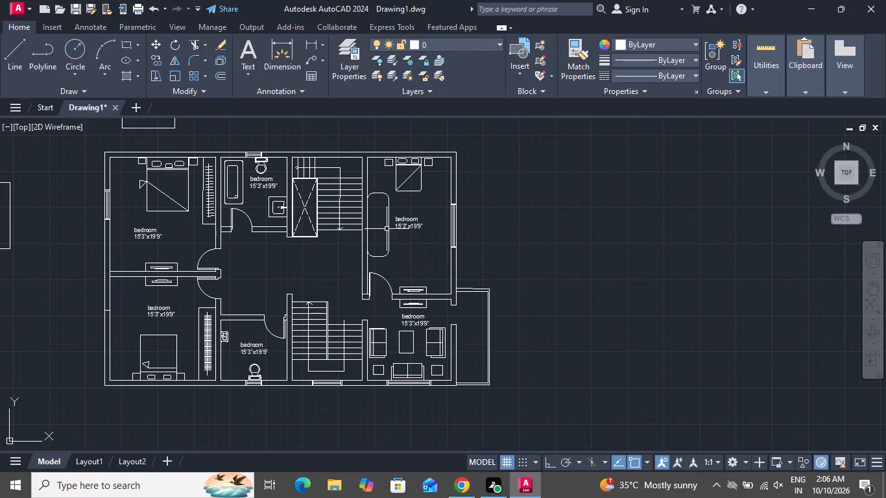
left_click(19, 47)
scroll(385, 221, "up", 2)
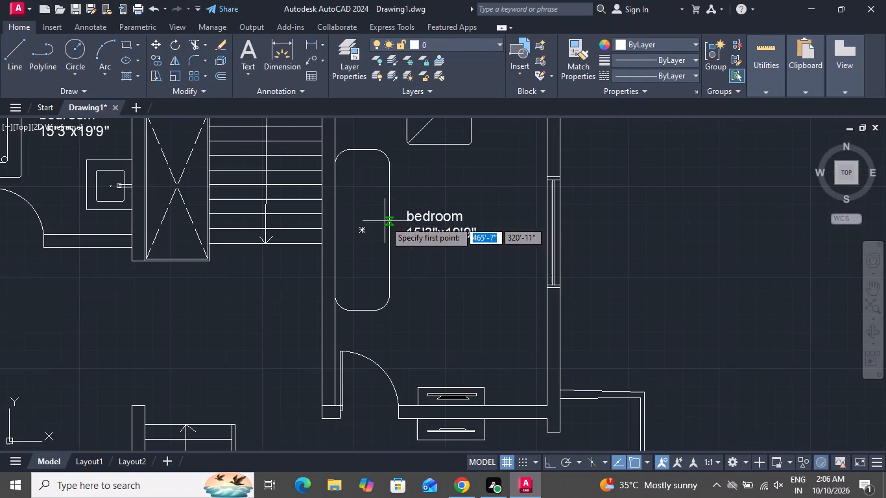
left_click(361, 174)
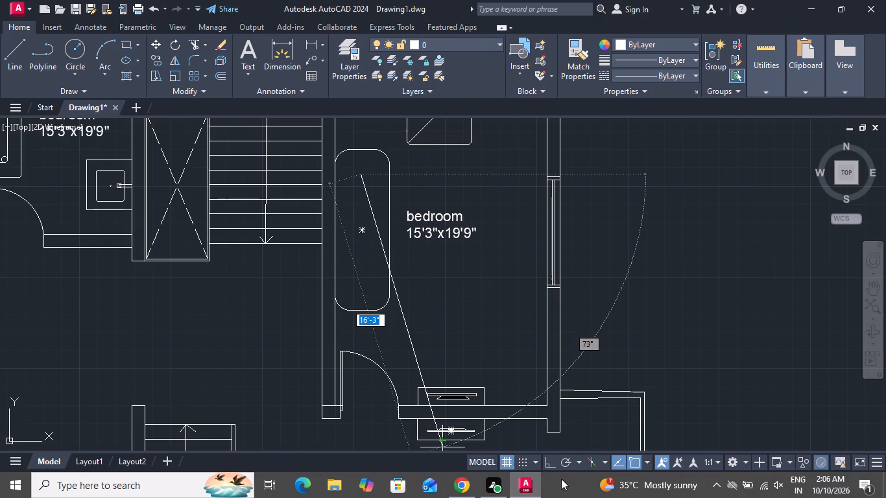
left_click(552, 459)
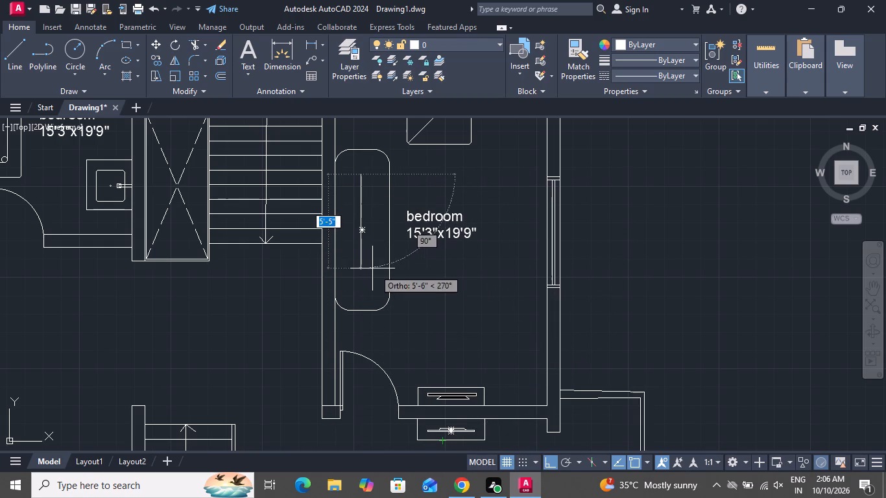
left_click(366, 283)
right_click(366, 283)
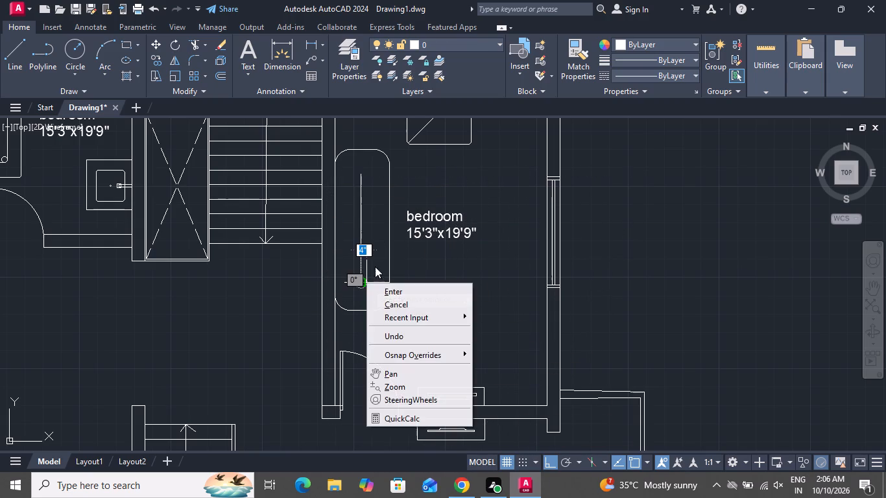
left_click(384, 295)
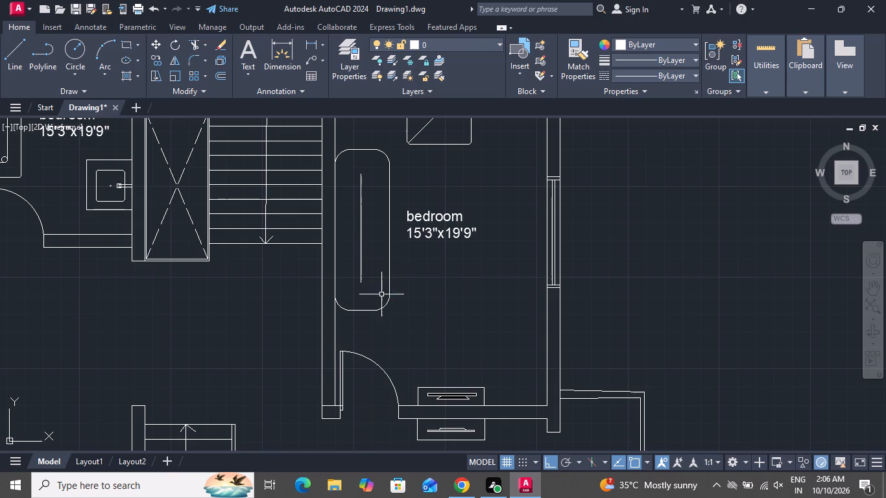
Draw a short horizontal line crossing the vertical line near its upper end, inside the rounded rectangle.
left_click(18, 43)
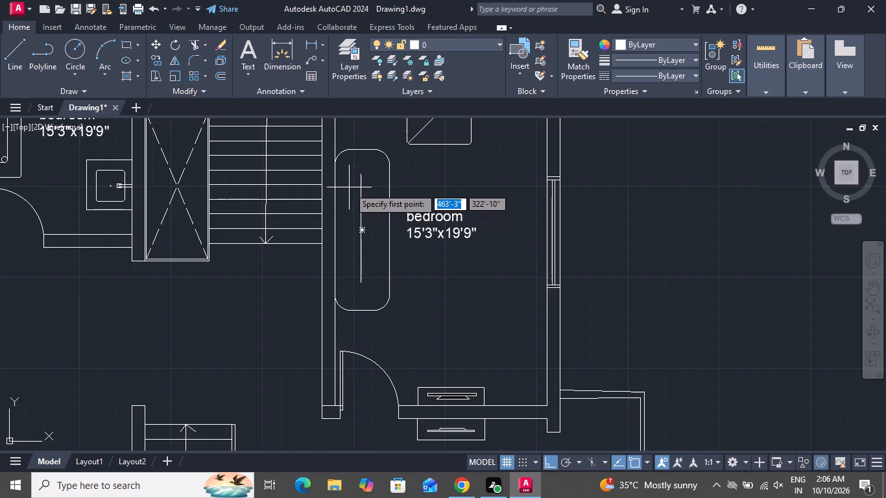
left_click(349, 187)
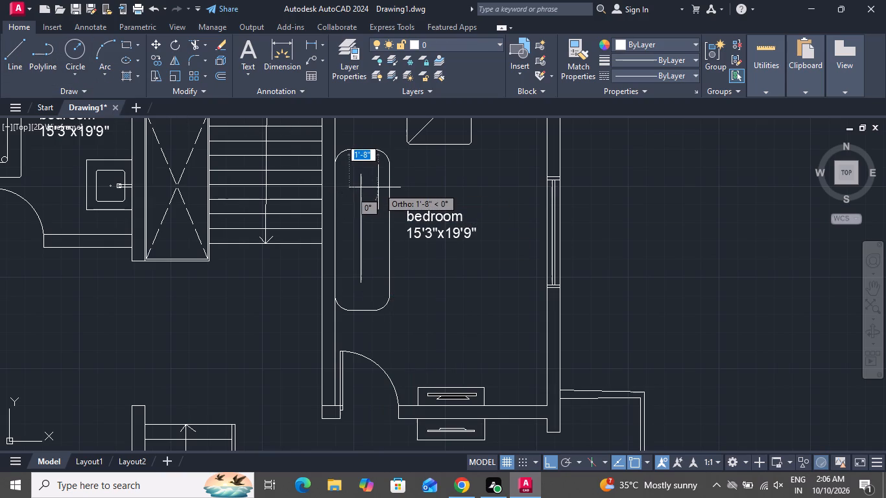
left_click(375, 187)
right_click(375, 187)
left_click(382, 207)
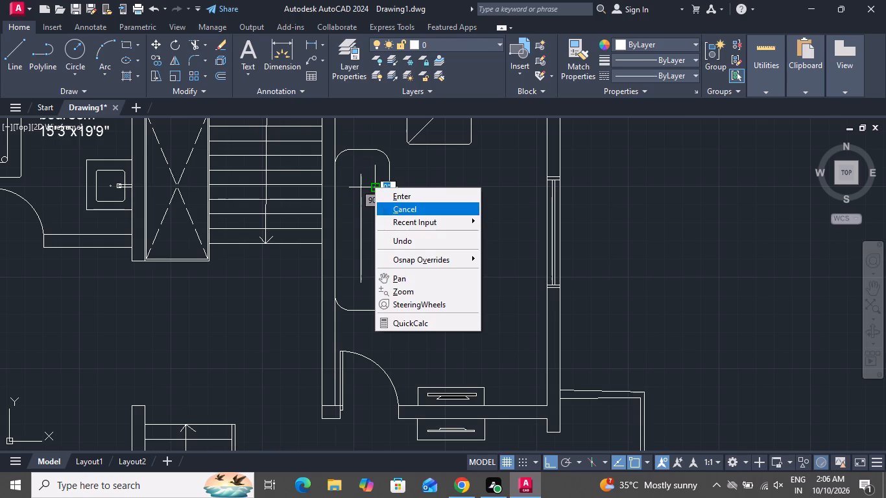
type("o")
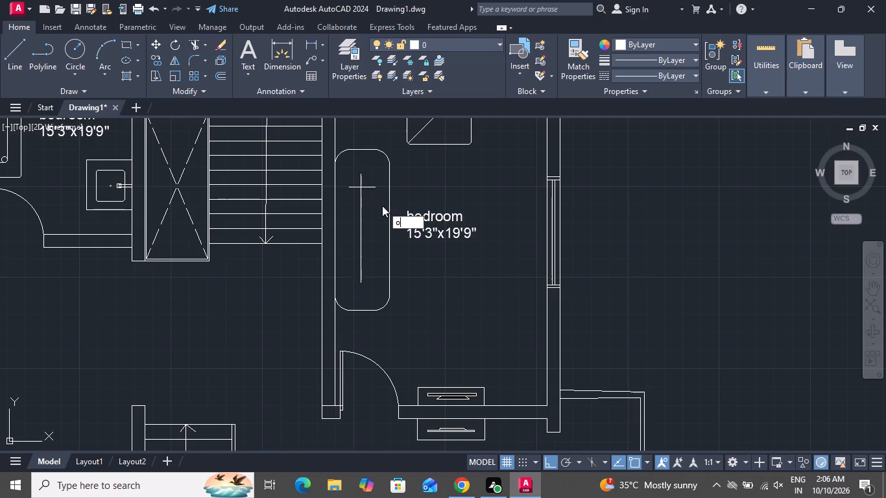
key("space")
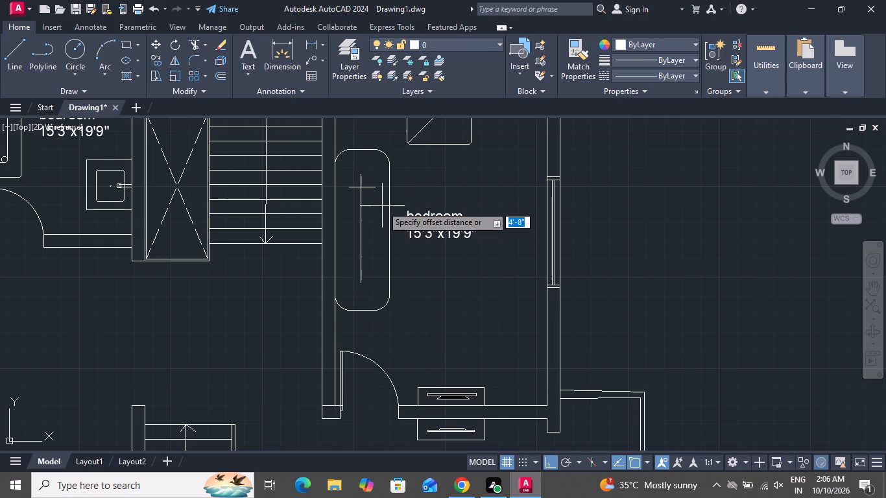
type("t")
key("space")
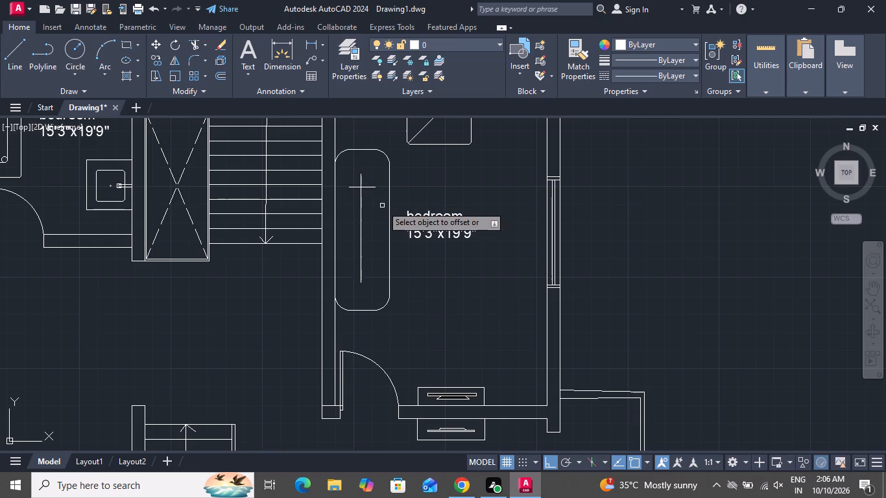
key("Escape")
Offset the short horizontal line downward by 5", repeating from each new line to make three evenly spaced copies.
type("o")
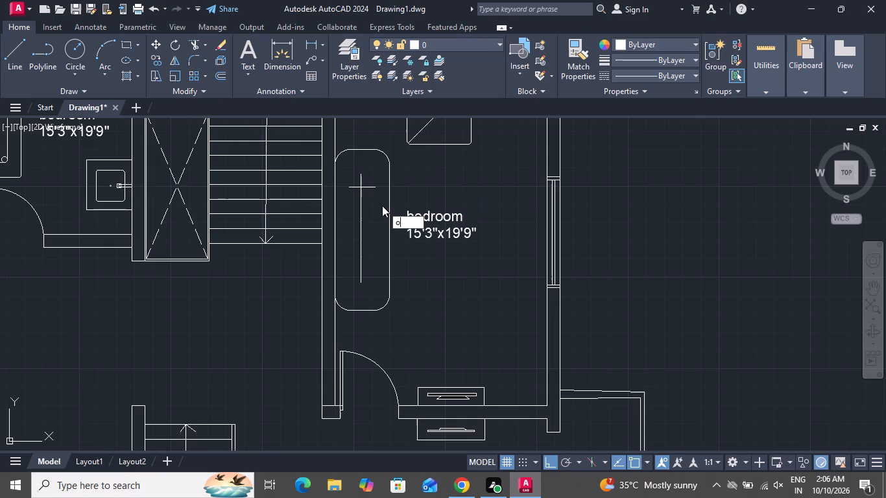
key("space")
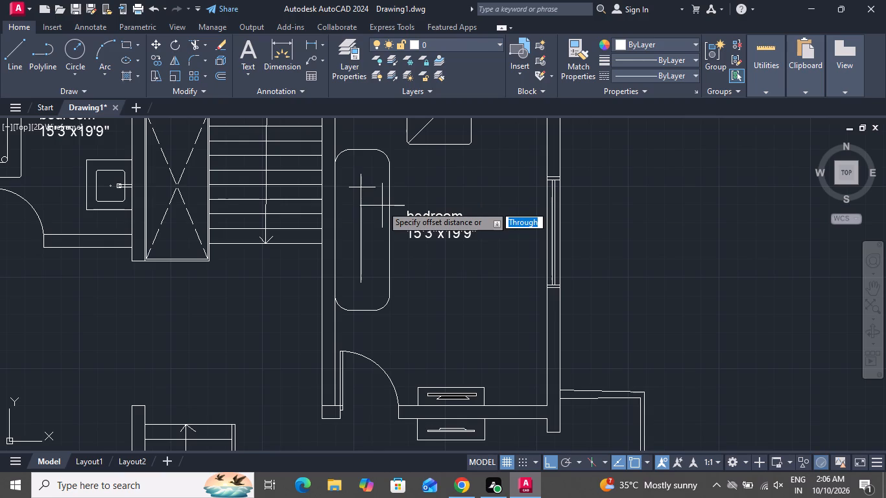
key("5")
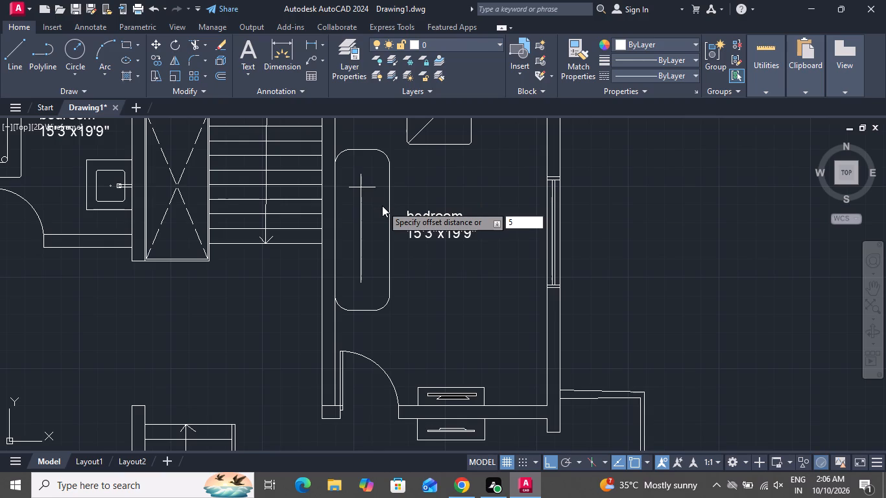
key("shift+quotedbl")
key("Return")
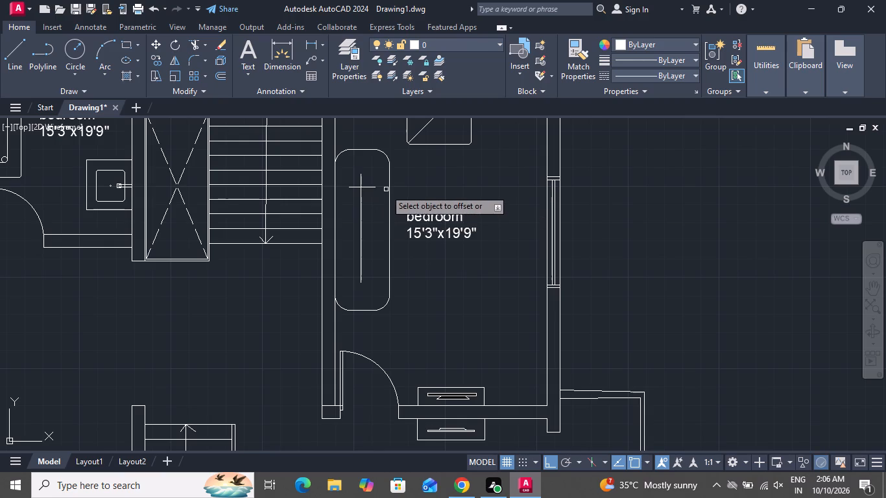
left_click(377, 187)
left_click(367, 231)
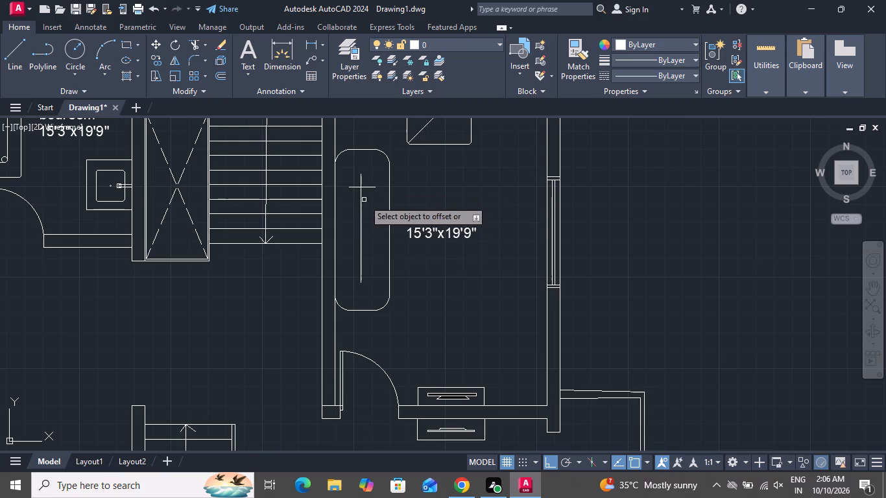
left_click(373, 187)
left_click(373, 210)
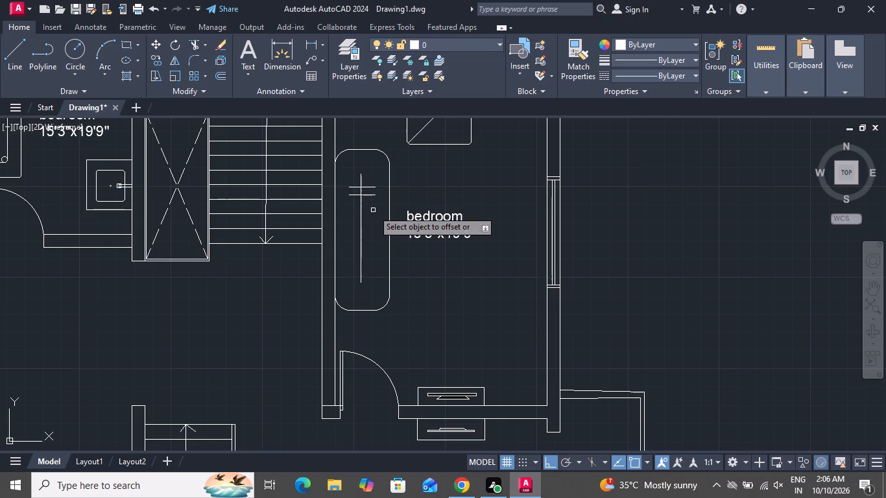
left_click(372, 195)
left_click(372, 229)
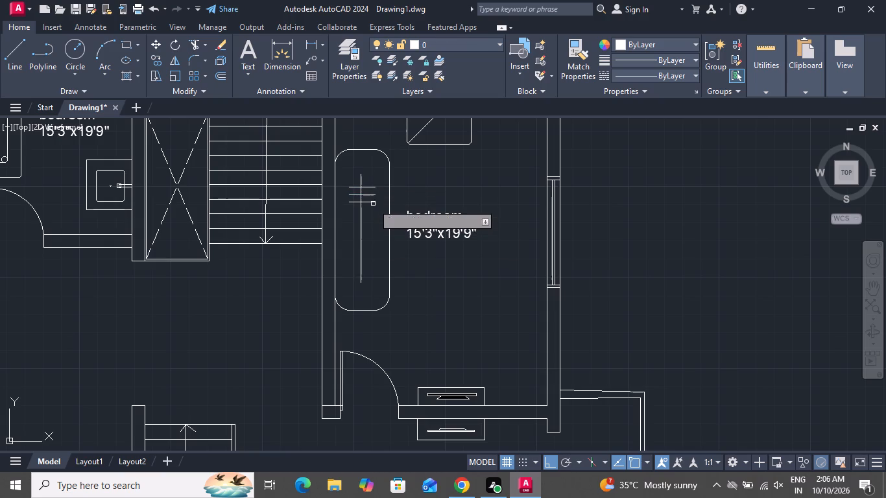
left_click(373, 204)
left_click(376, 250)
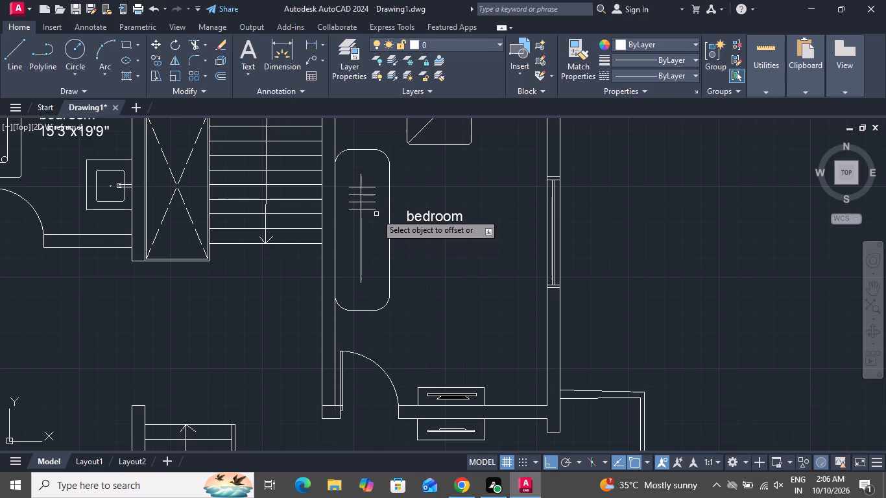
Offset the lowest crossline downward by 5" five more times along the vertical line.
left_click(374, 209)
left_click(374, 234)
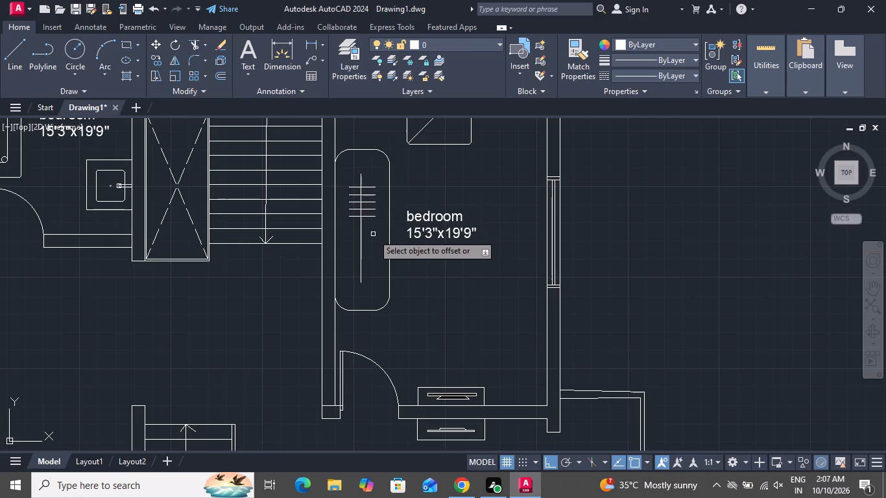
left_click(371, 218)
left_click(371, 235)
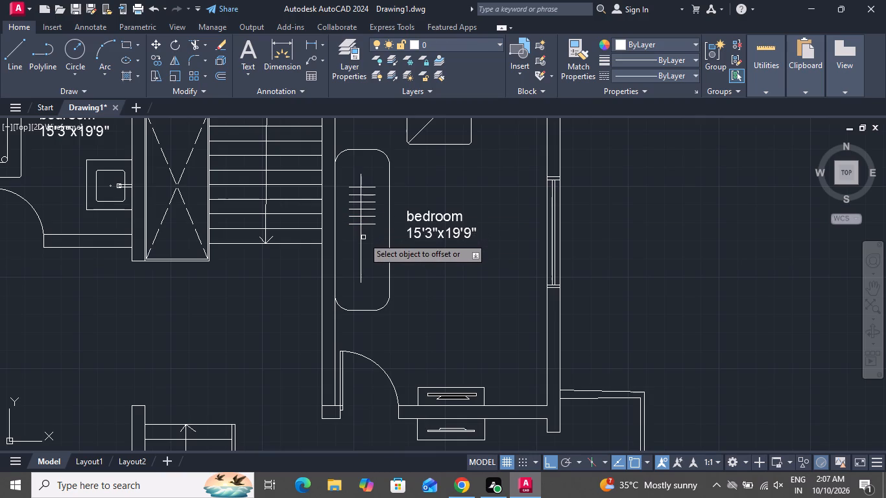
left_click(370, 224)
left_click(370, 259)
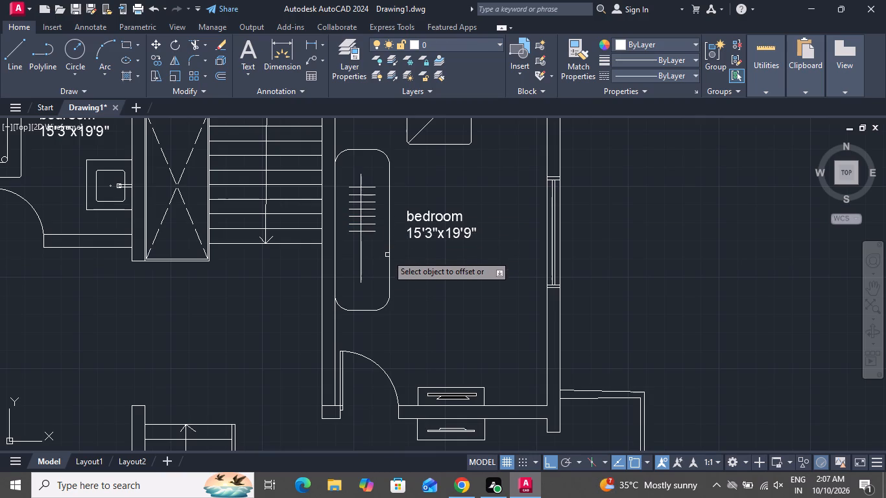
left_click(374, 230)
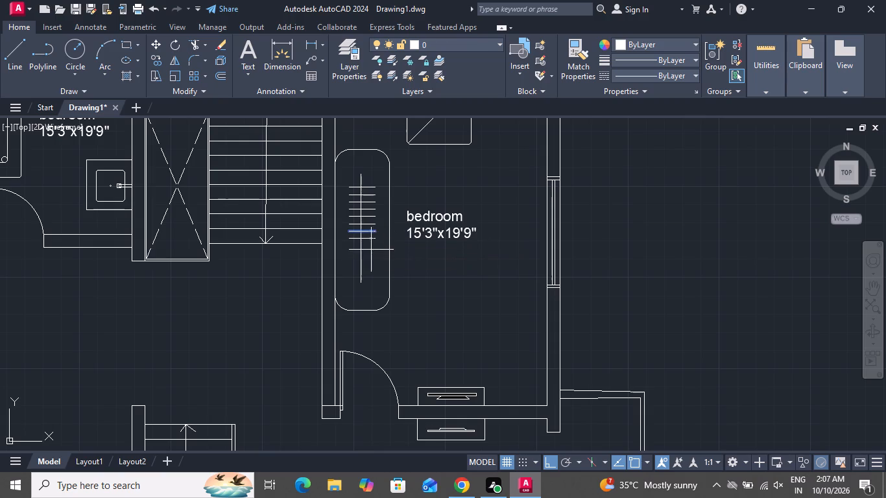
left_click(371, 250)
left_click(372, 239)
left_click(372, 251)
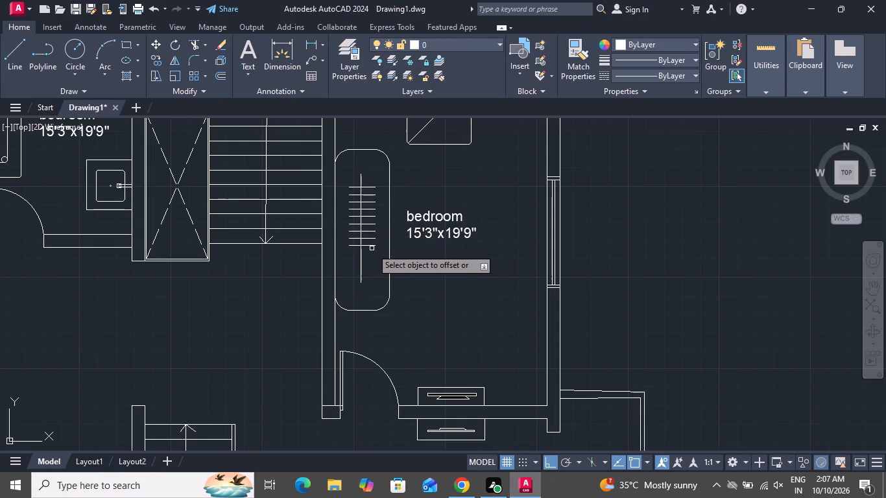
Continue offsetting the lowest crossline downward at 5" spacing towards the vertical line's lower end.
scroll(376, 250, "up", 1)
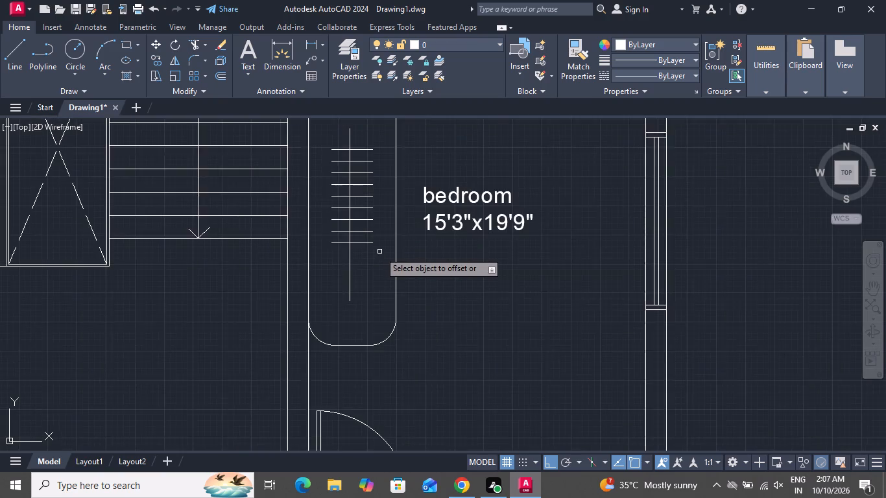
scroll(379, 252, "up", 2)
left_click(348, 230)
left_click(343, 261)
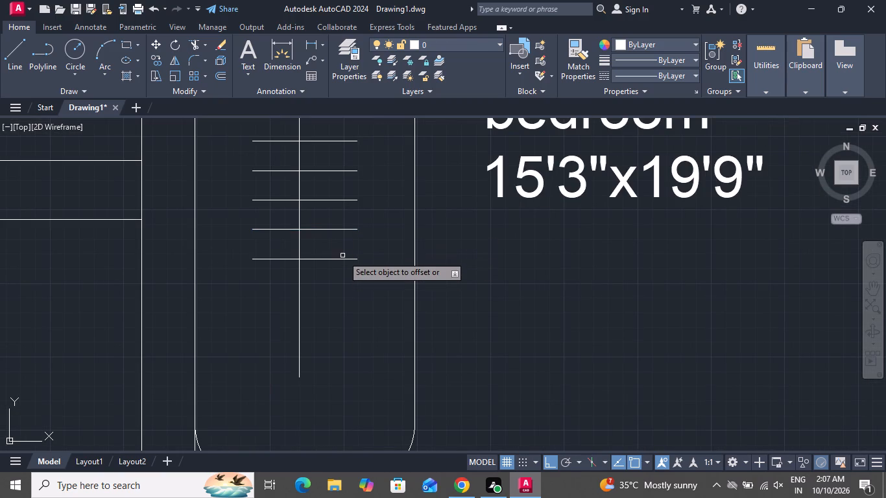
left_click_drag(342, 259, 341, 265)
left_click(339, 319)
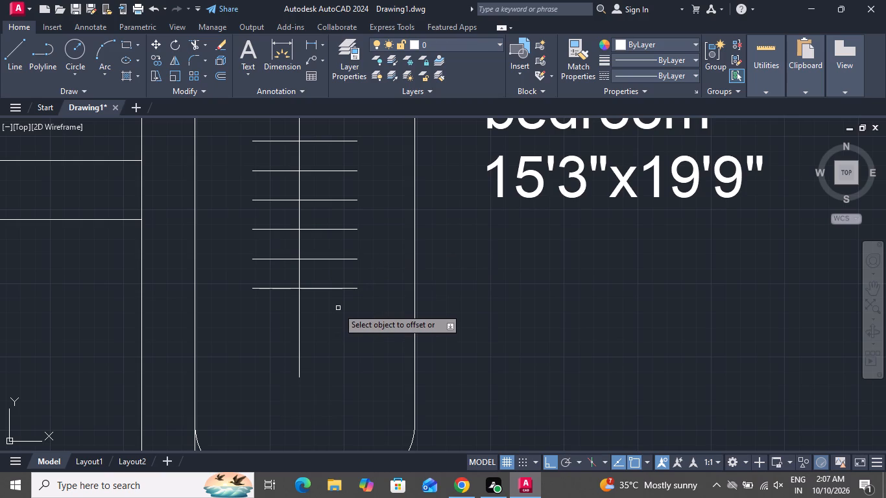
left_click(339, 289)
left_click(338, 310)
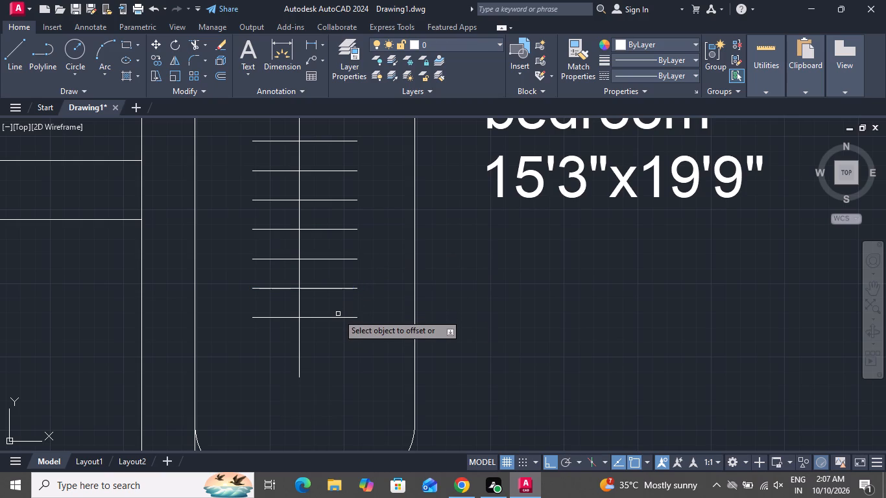
left_click(338, 320)
left_click(338, 345)
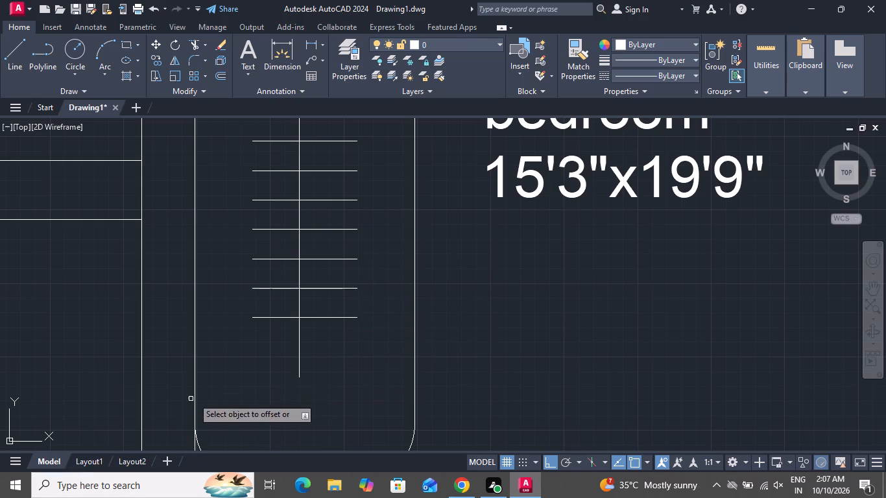
left_click(315, 318)
left_click(316, 334)
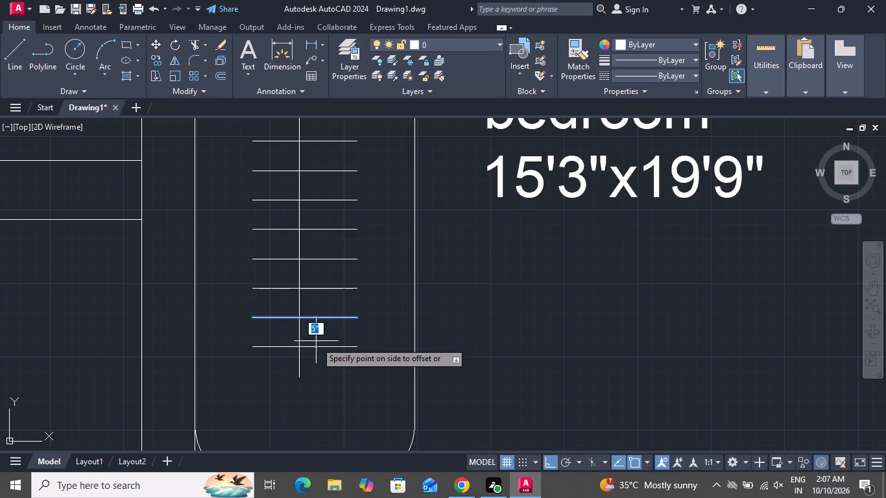
scroll(389, 314, "down", 5)
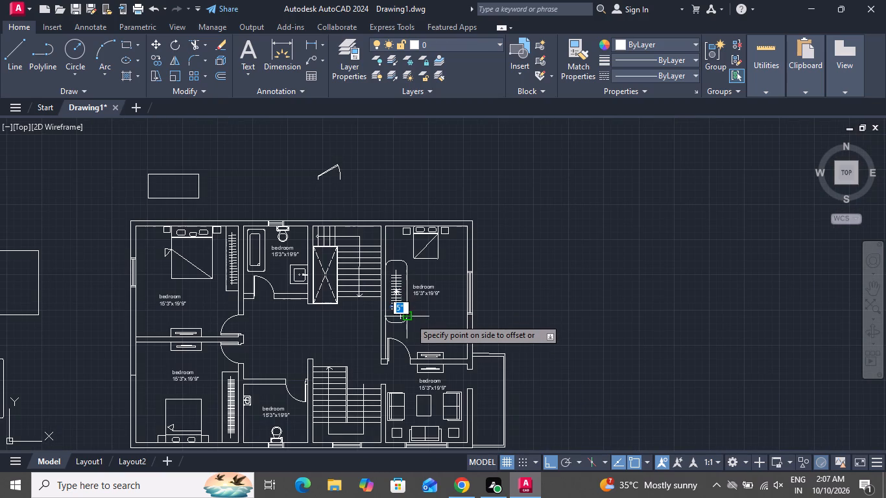
left_click(329, 175)
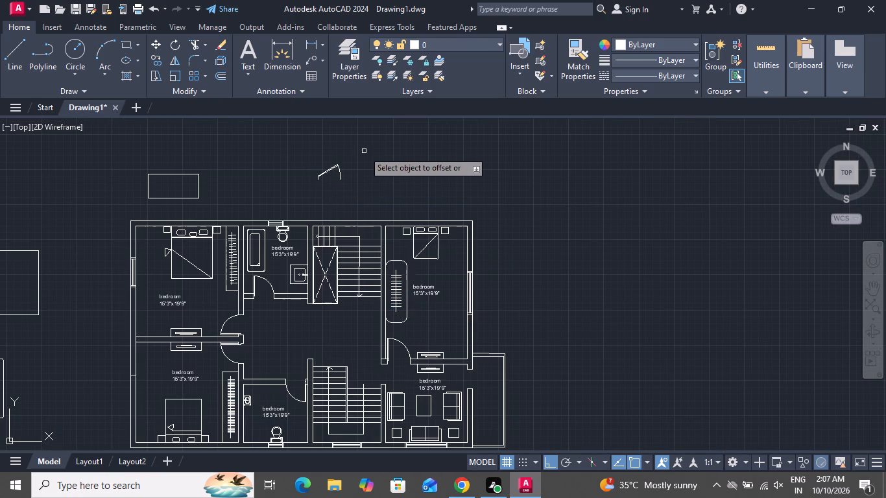
left_click(389, 140)
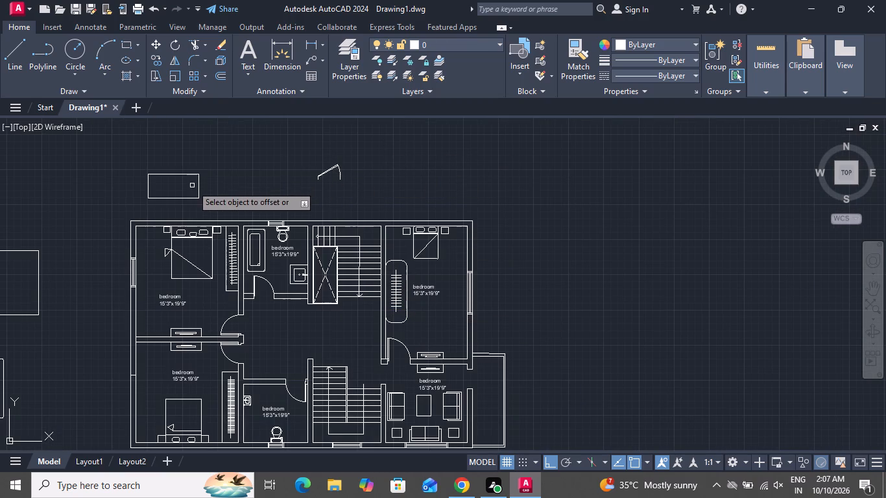
Offset the small rectangle above the floor plan inward by 5".
left_click(199, 187)
left_click(167, 187)
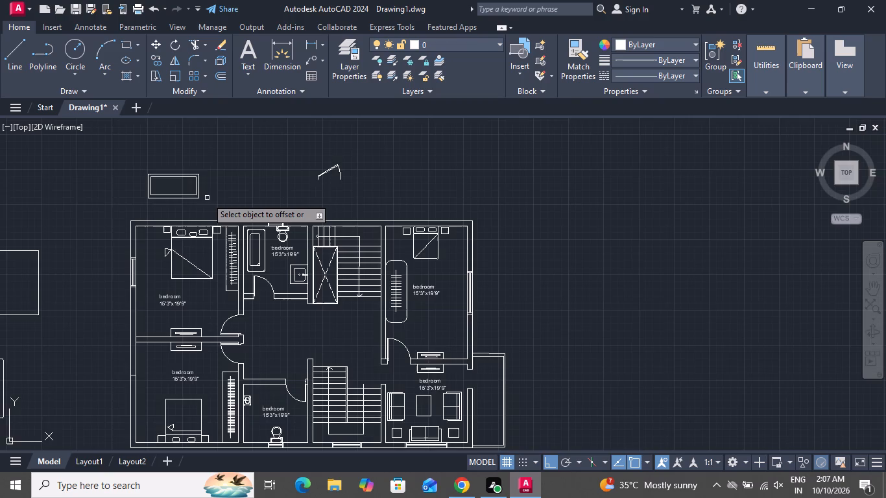
Offset the innermost rectangle above the floor plan inward by 5", repeating from each new rectangle until three more are nested inside.
scroll(207, 198, "up", 2)
left_click(177, 178)
left_click(147, 174)
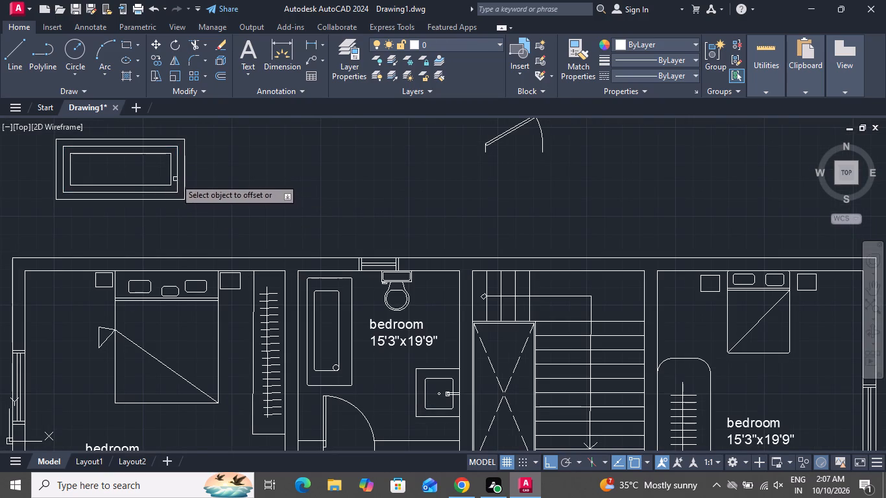
left_click(171, 171)
left_click(134, 176)
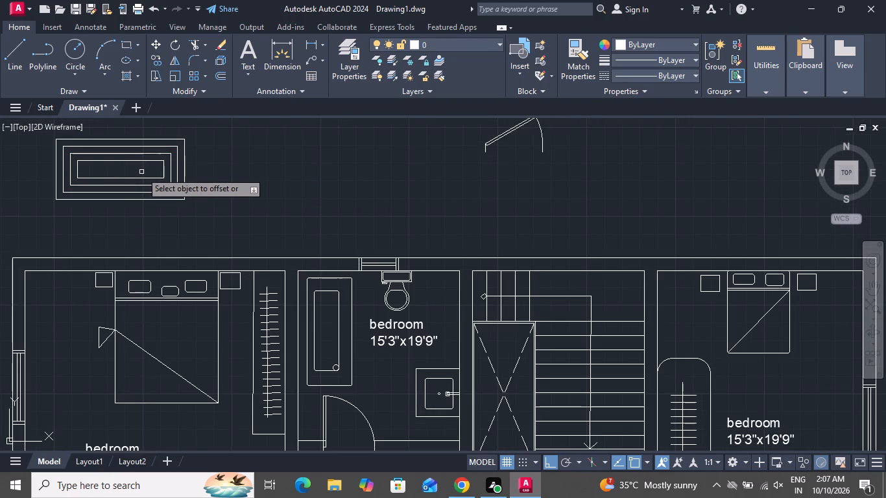
left_click(162, 169)
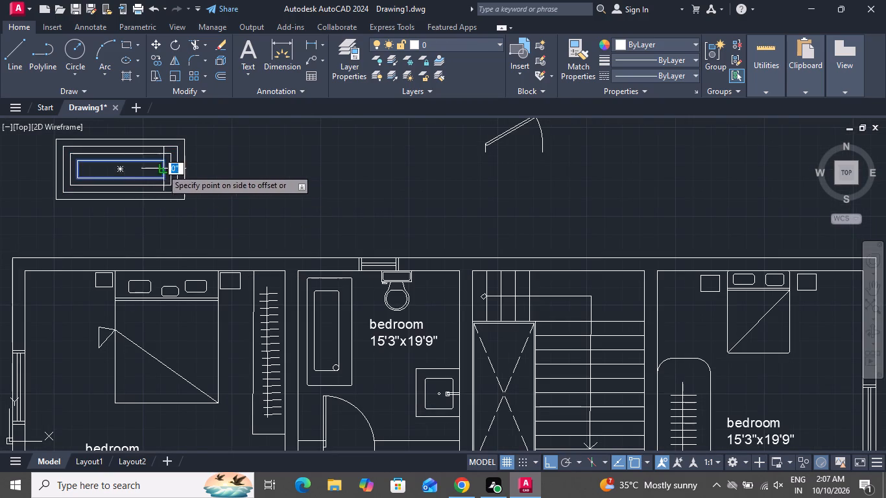
left_click(156, 174)
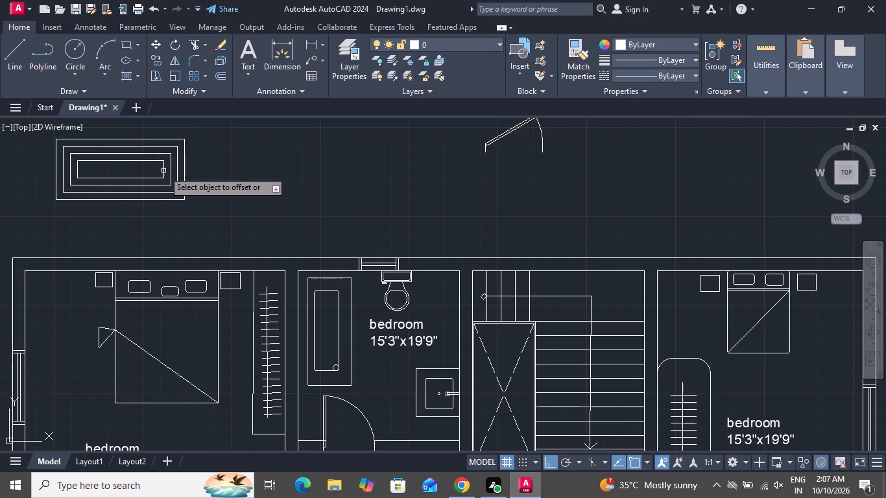
left_click(163, 171)
left_click(149, 169)
scroll(149, 176, "up", 2)
scroll(158, 167, "down", 1)
scroll(158, 166, "up", 1)
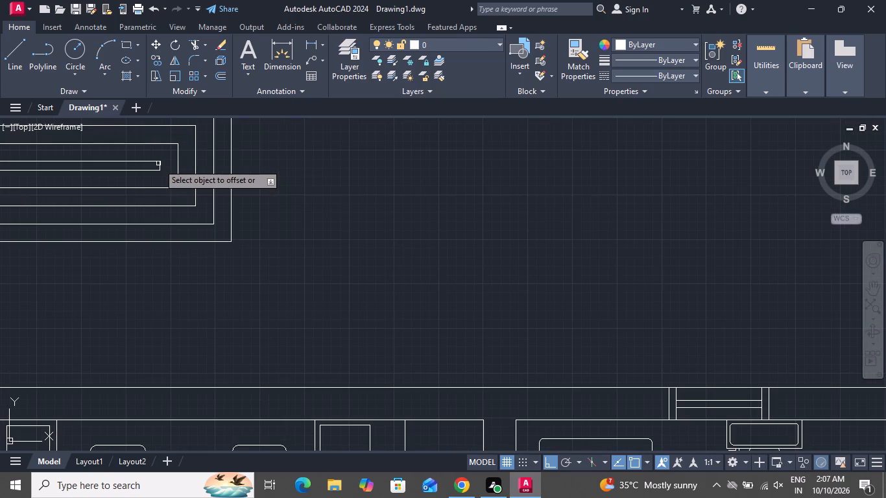
left_click(159, 165)
left_click(144, 167)
scroll(178, 193, "down", 2)
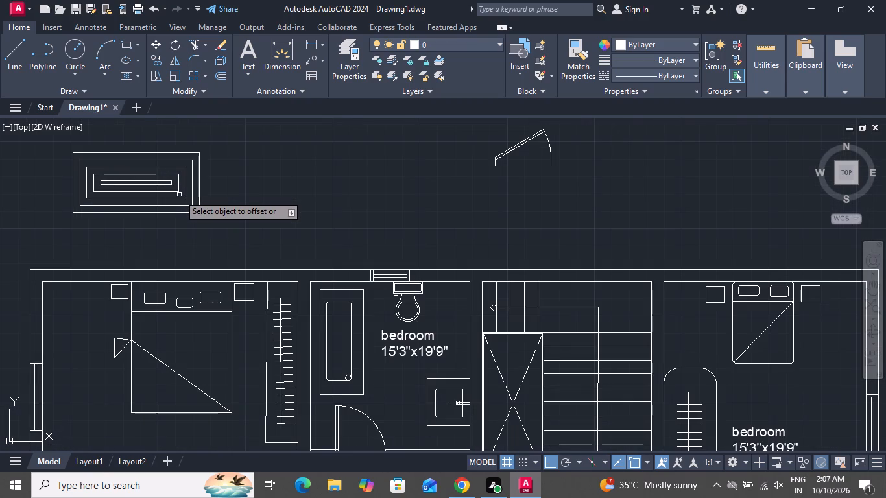
scroll(182, 198, "down", 2)
scroll(225, 290, "down", 1)
scroll(225, 290, "up", 1)
scroll(225, 290, "down", 1)
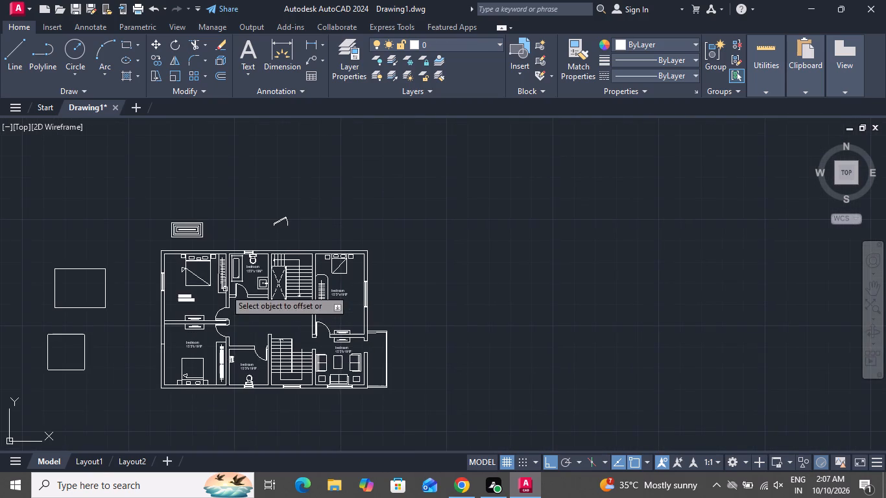
scroll(236, 380, "up", 2)
scroll(236, 380, "down", 1)
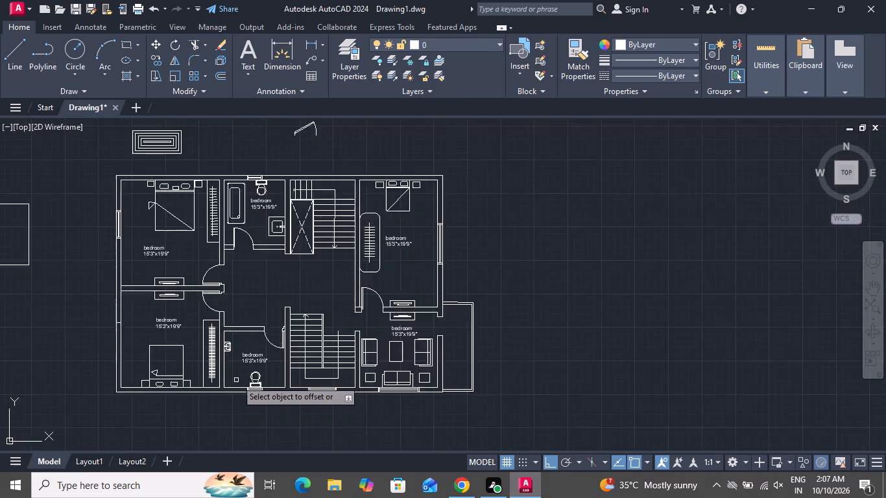
scroll(236, 380, "down", 1)
scroll(285, 301, "up", 1)
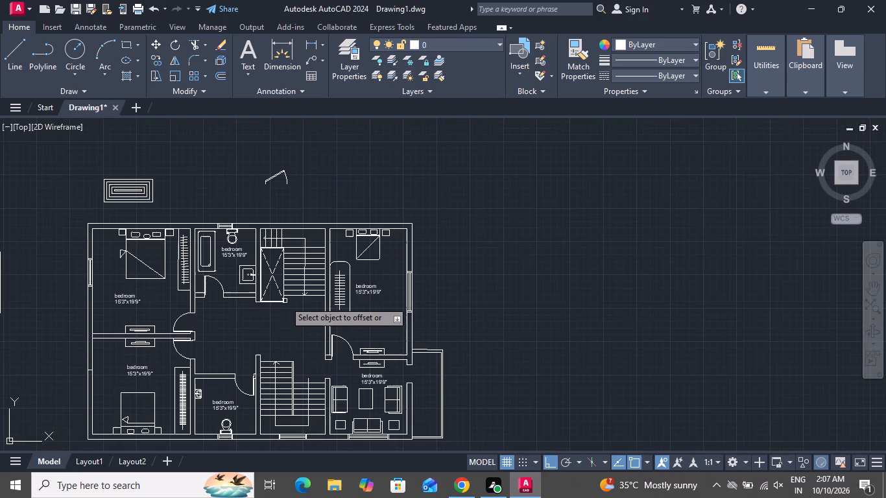
right_click(287, 325)
left_click(297, 337)
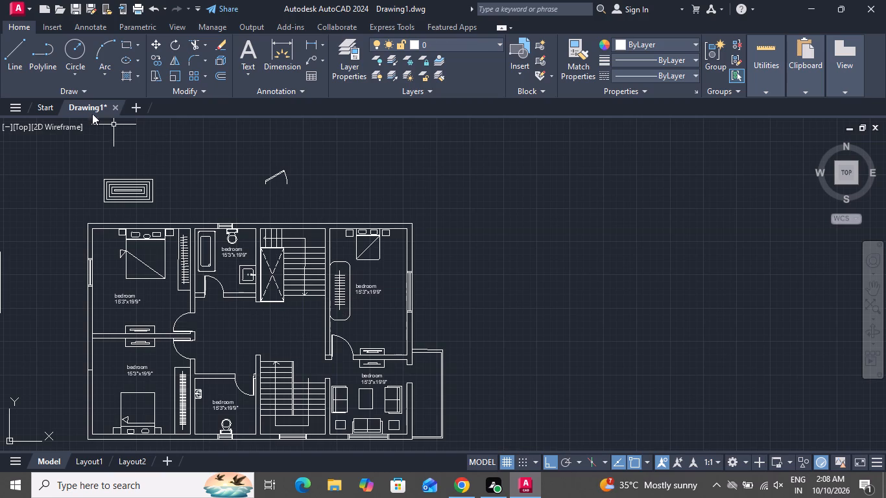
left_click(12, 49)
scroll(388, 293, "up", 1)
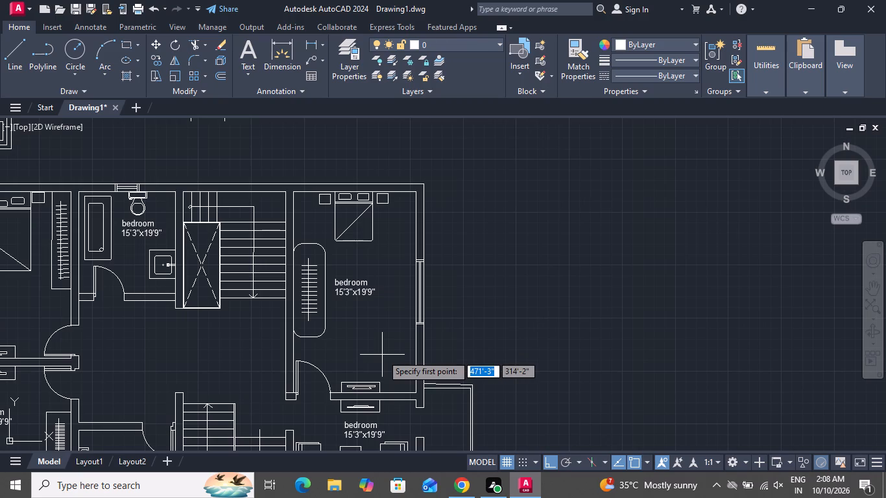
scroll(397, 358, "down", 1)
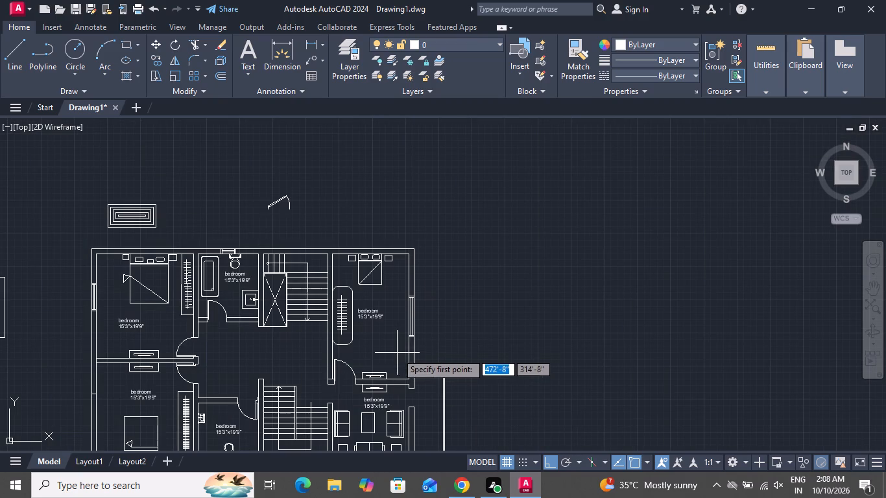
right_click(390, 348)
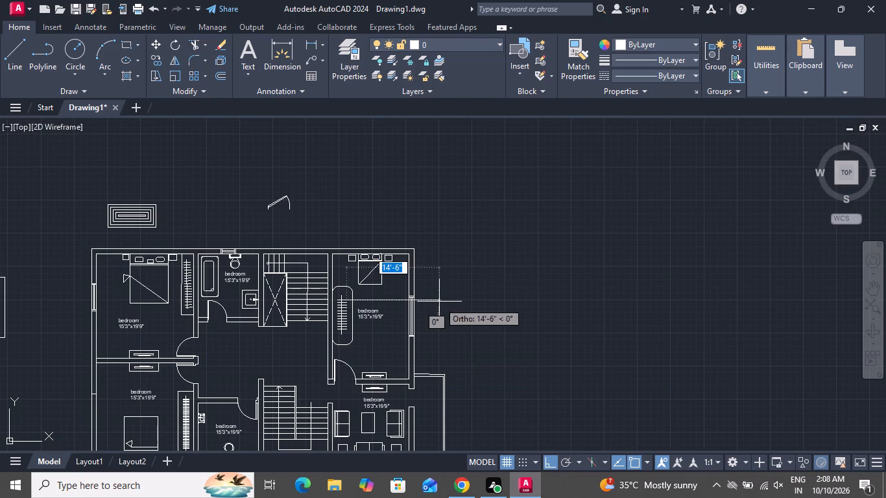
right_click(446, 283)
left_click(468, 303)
Offset the short crossline in the lower-left bedroom's outer side wall by 2' both upward and downward.
scroll(456, 300, "down", 1)
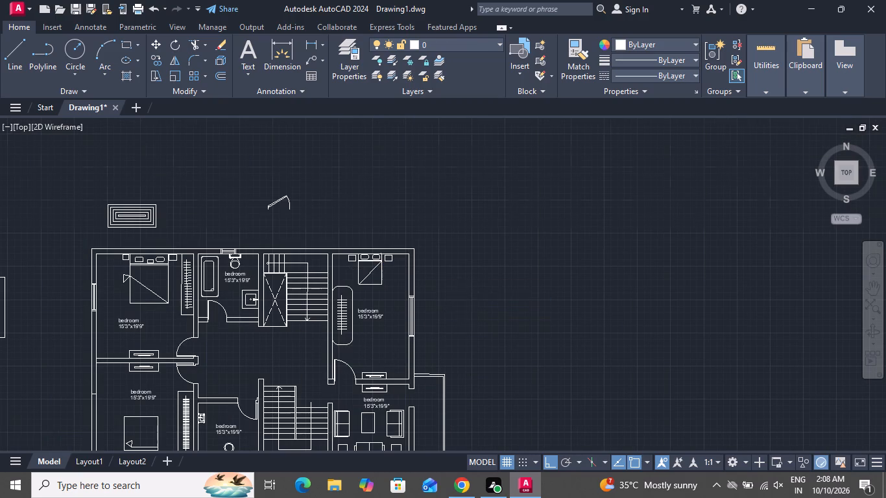
scroll(456, 300, "down", 1)
scroll(455, 280, "up", 1)
scroll(233, 405, "up", 2)
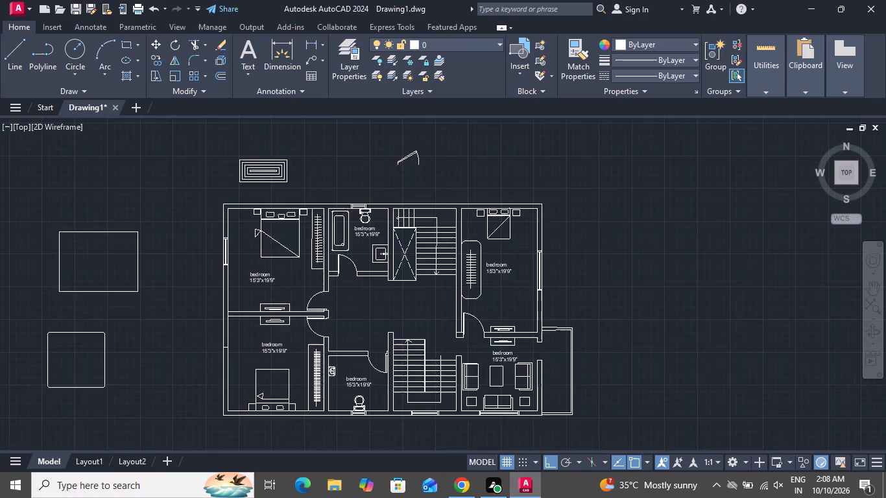
scroll(235, 336, "up", 2)
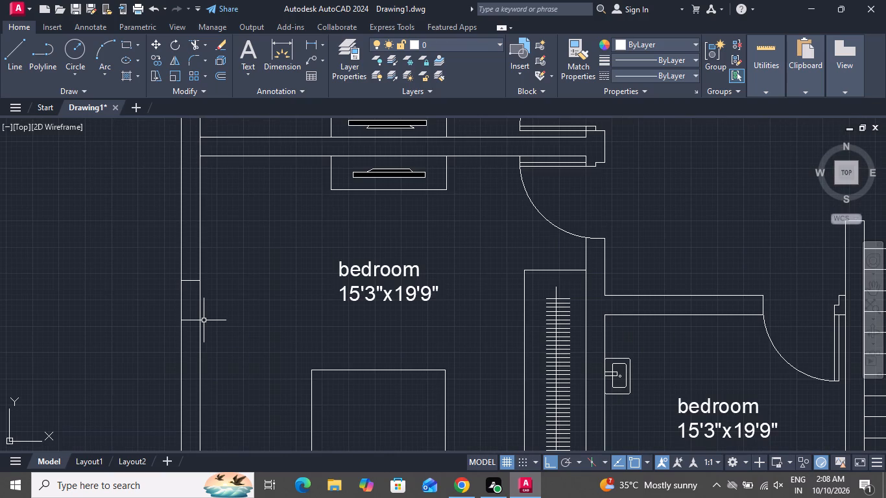
type("o")
key("space")
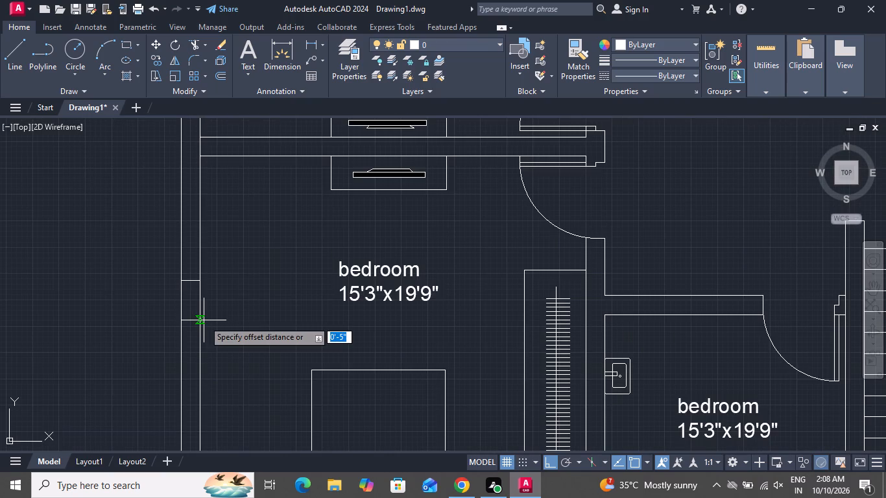
key("2")
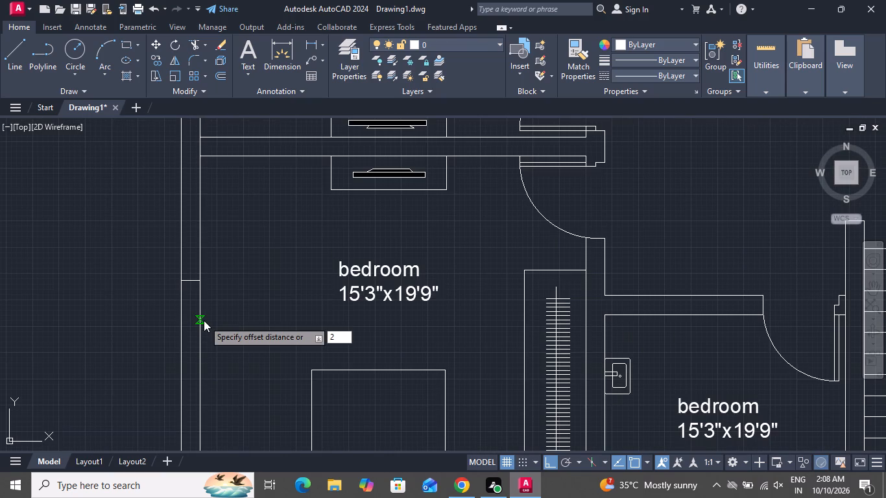
key("apostrophe")
key("Return")
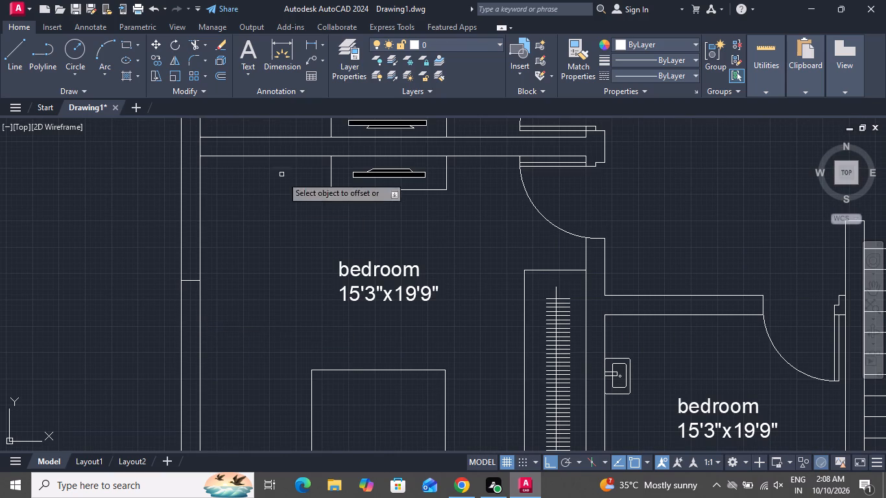
scroll(293, 257, "down", 2)
scroll(263, 290, "up", 4)
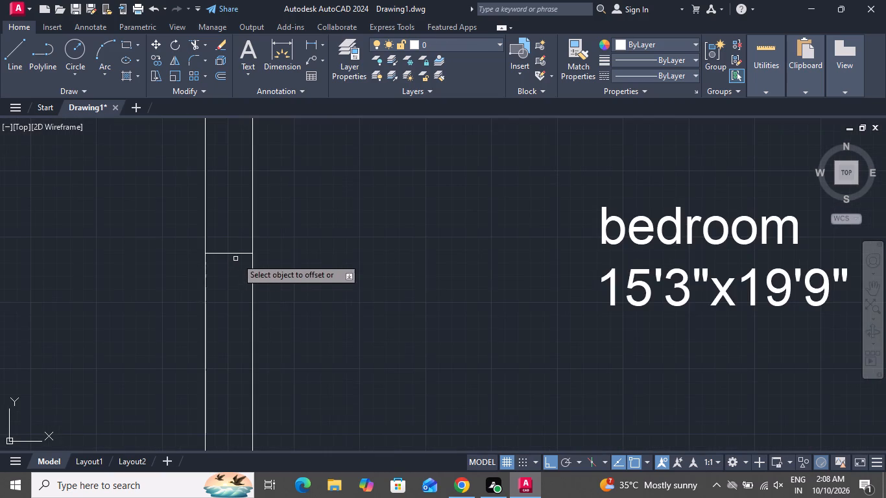
left_click(241, 254)
left_click(246, 204)
left_click(241, 254)
left_click(224, 311)
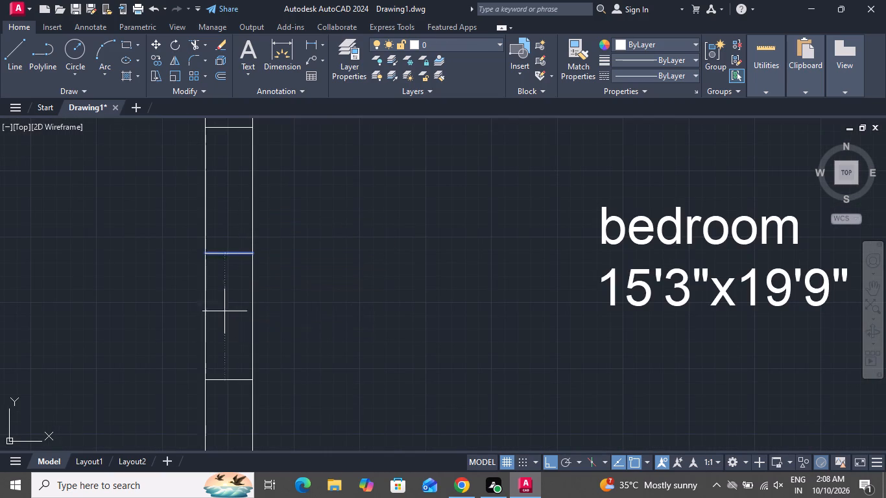
right_click(344, 274)
left_click(380, 294)
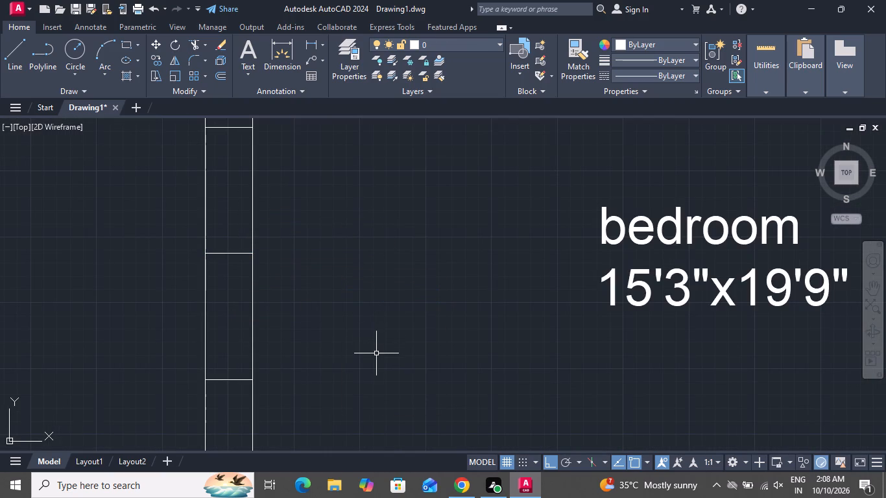
Offset the lower of the three wall crosslines downward and the upper one upward by 2" each to form the window's end frames.
type("o")
key("space")
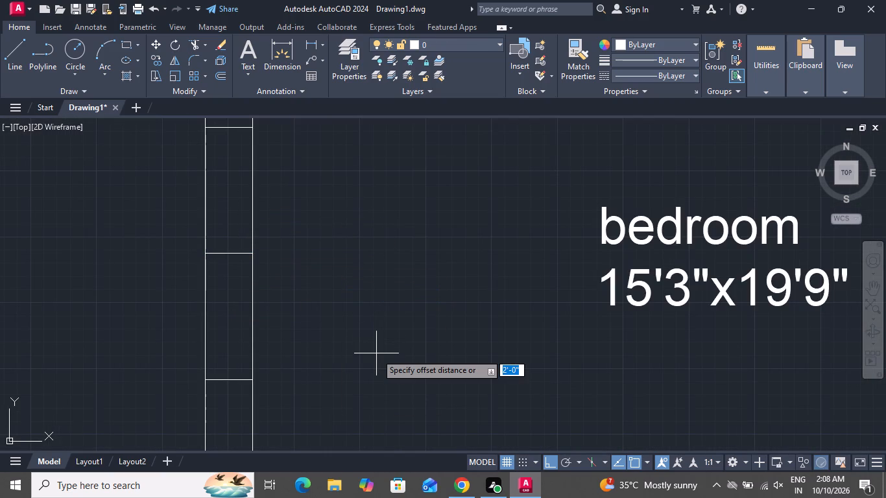
key("2")
key("shift+quotedbl")
key("Return")
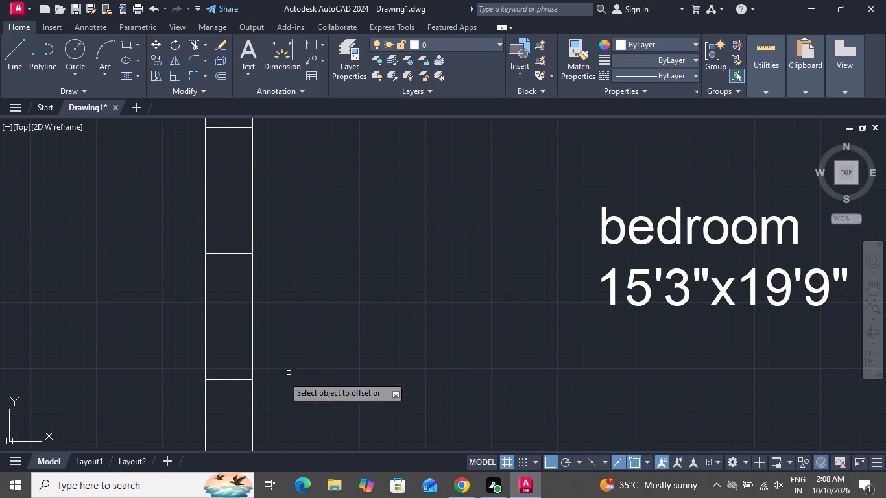
left_click(222, 381)
left_click(221, 402)
scroll(236, 395, "up", 1)
scroll(236, 395, "down", 1)
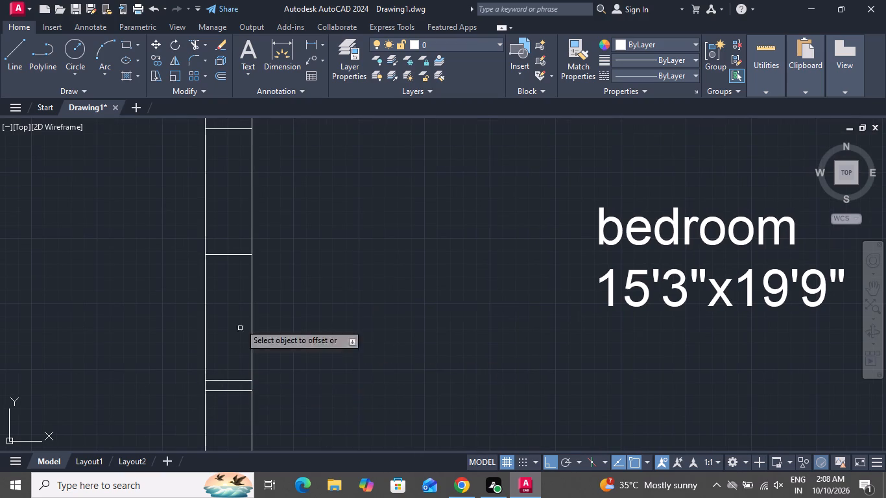
scroll(238, 195, "down", 2)
scroll(230, 165, "up", 2)
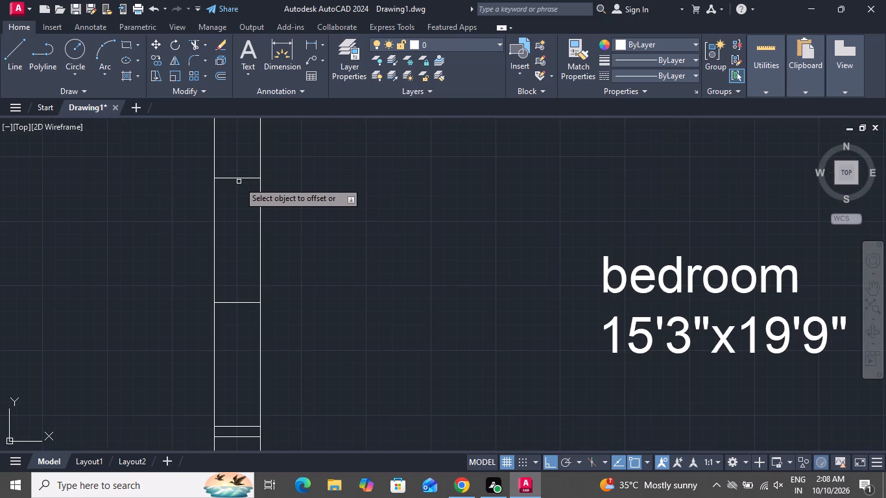
left_click(239, 178)
left_click(239, 161)
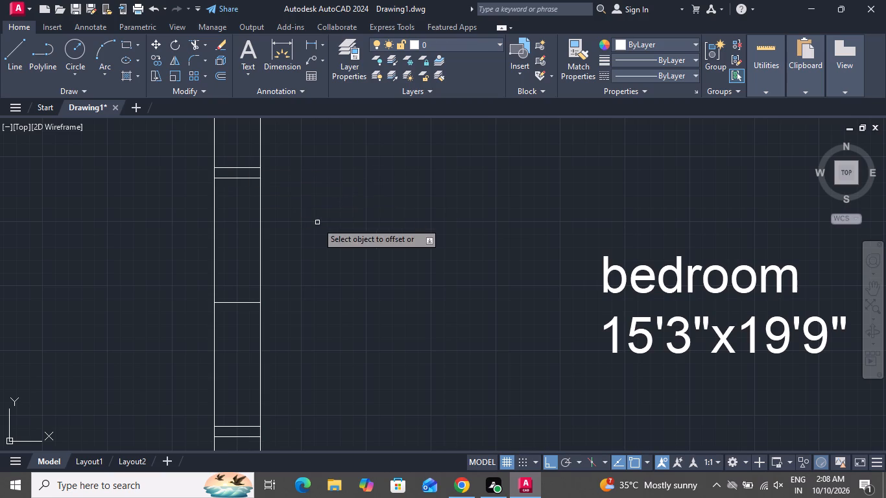
right_click(317, 222)
left_click(350, 244)
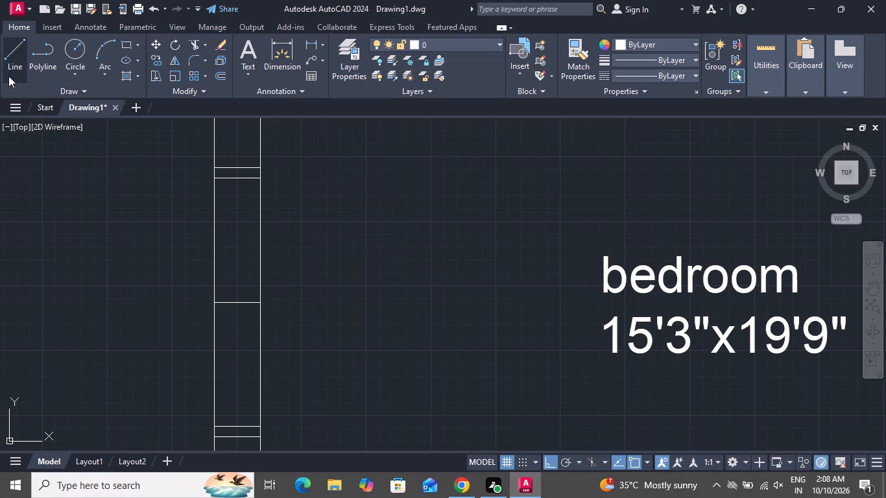
Draw a 4' vertical line through the middle of the wall, connecting the midpoints of the window's two inner end lines.
left_click(6, 64)
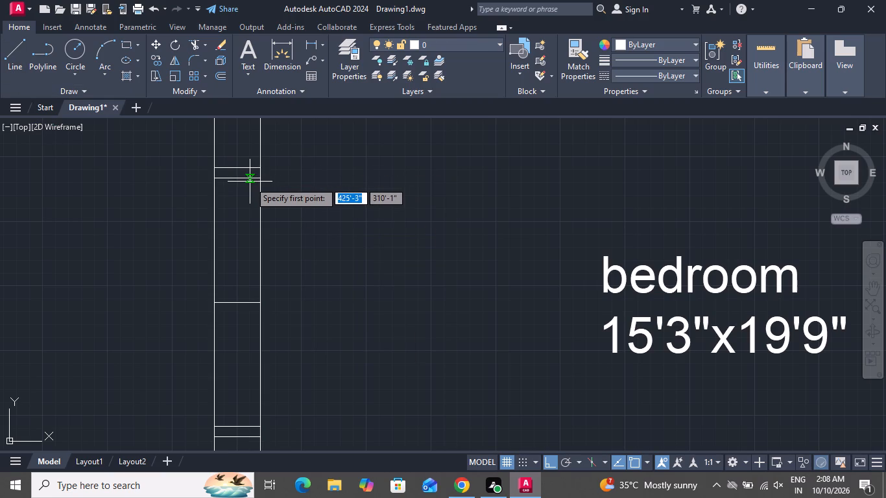
left_click(235, 179)
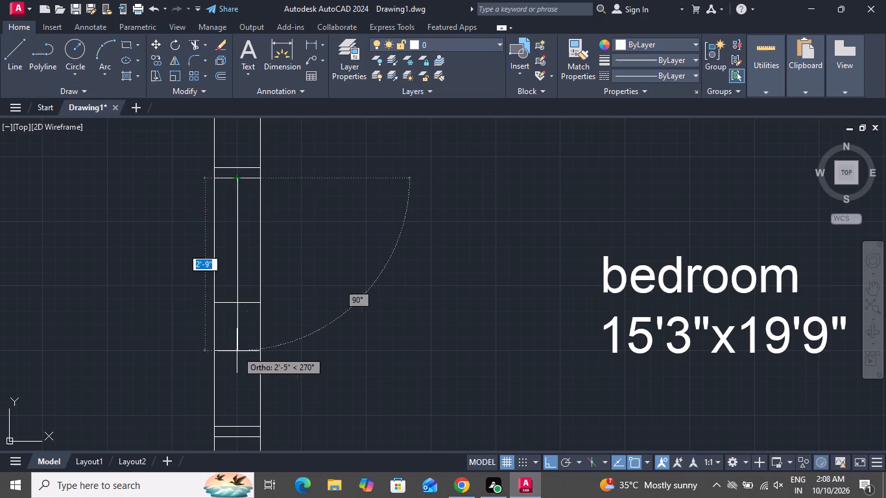
scroll(237, 357, "down", 2)
scroll(237, 357, "up", 1)
scroll(237, 357, "down", 1)
scroll(237, 357, "up", 2)
scroll(237, 357, "down", 2)
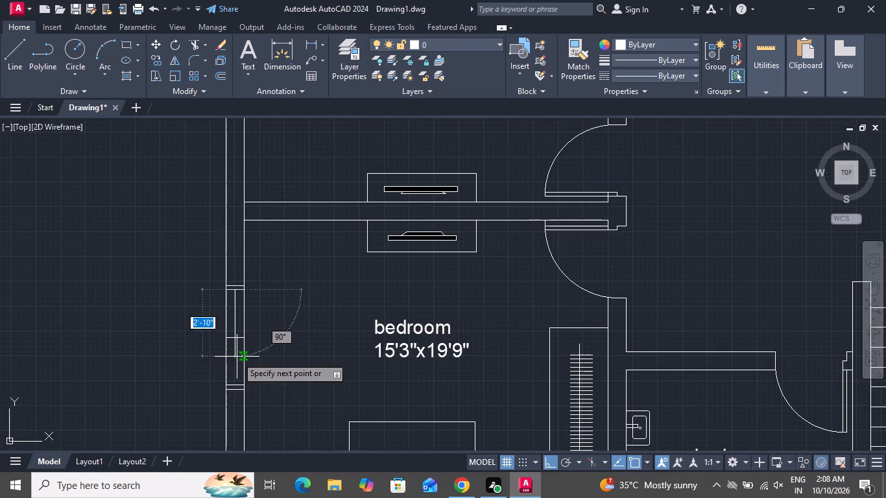
scroll(234, 385, "up", 4)
scroll(234, 391, "down", 1)
scroll(234, 391, "up", 1)
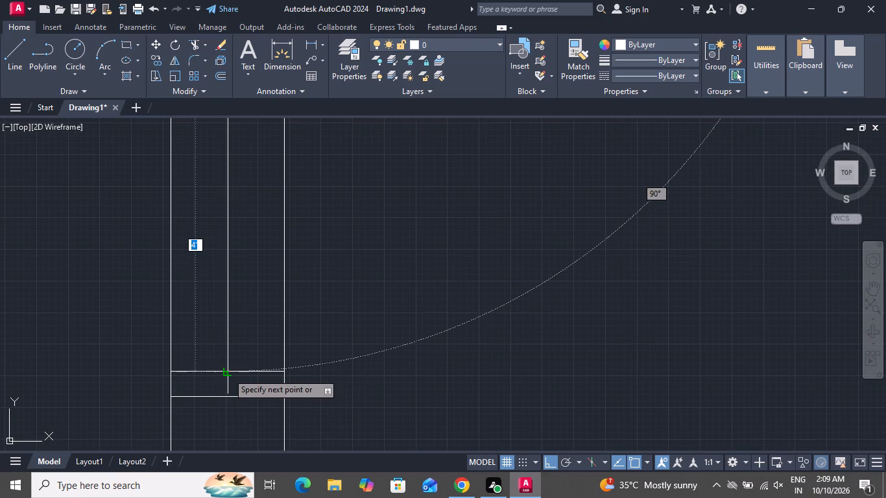
left_click(228, 373)
right_click(228, 372)
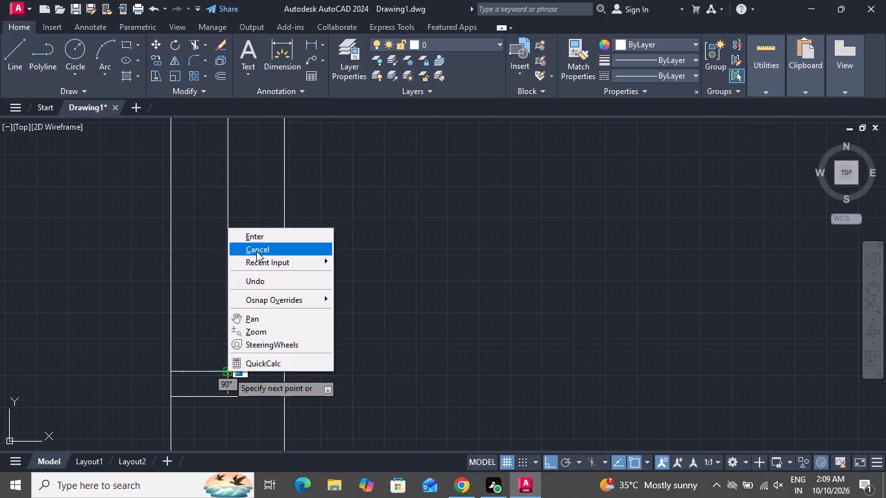
left_click(256, 251)
Offset the vertical centre line of the lower-left bedroom's window by 1" to both sides to form the glazing lines.
type("o 1")
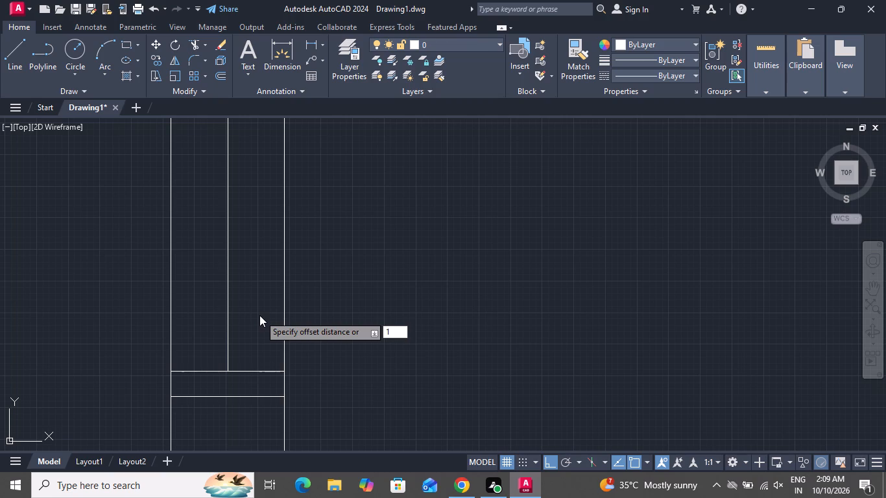
key("shift+quotedbl")
key("Return")
scroll(300, 404, "down", 1)
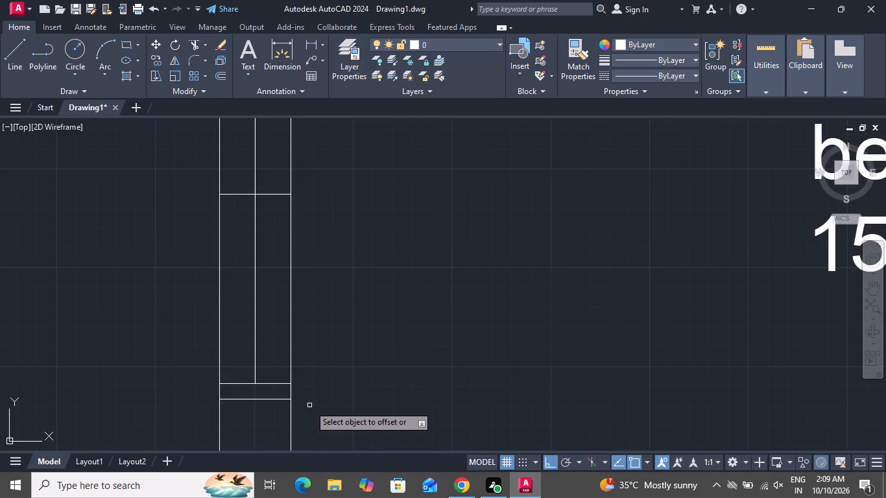
scroll(313, 423, "up", 1)
scroll(313, 426, "down", 1)
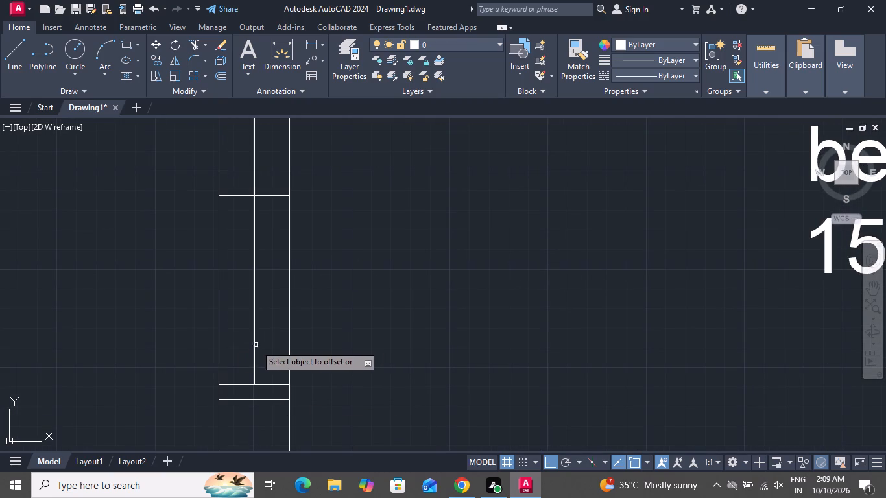
left_click(254, 348)
left_click(296, 345)
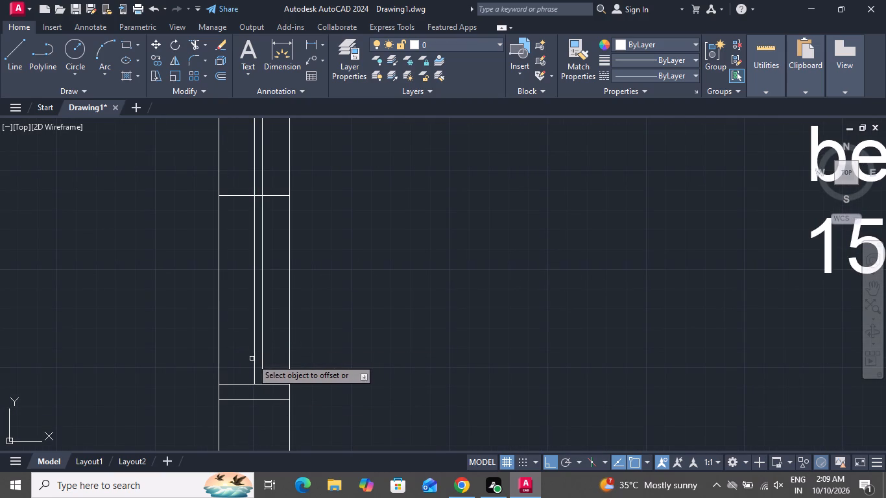
left_click(255, 358)
left_click(219, 359)
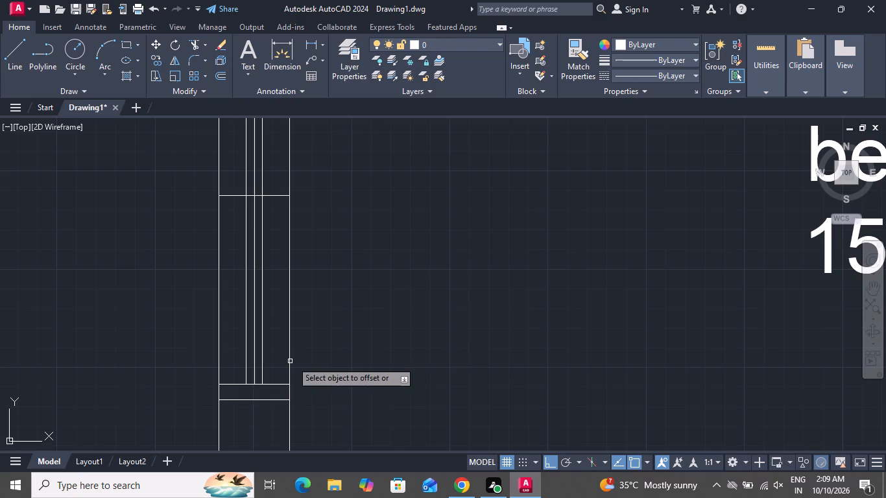
right_click(385, 345)
left_click(416, 226)
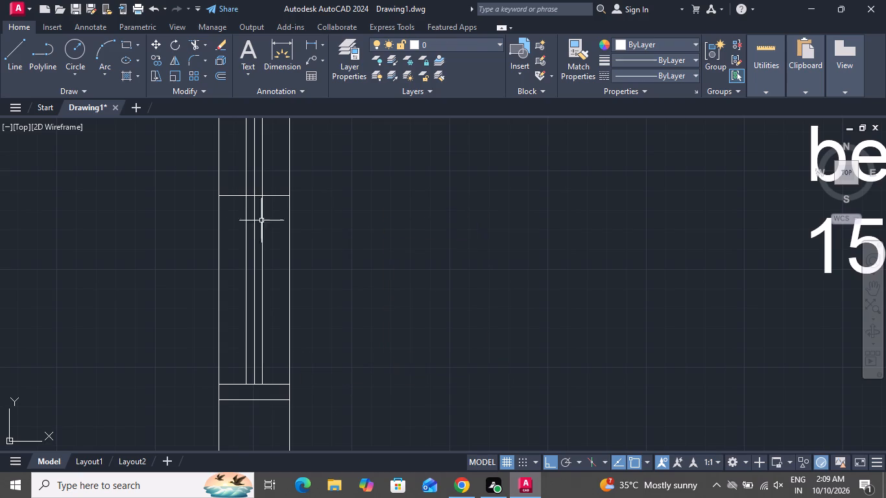
Delete the window's original vertical centre line and the middle crossline in the wall.
scroll(248, 220, "up", 1)
scroll(248, 220, "down", 1)
scroll(248, 220, "up", 1)
left_click(255, 216)
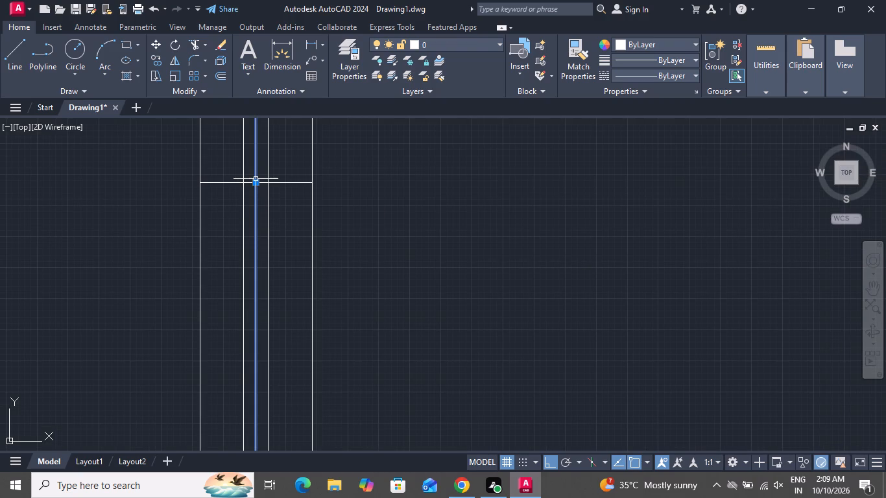
key("Delete")
left_click(255, 184)
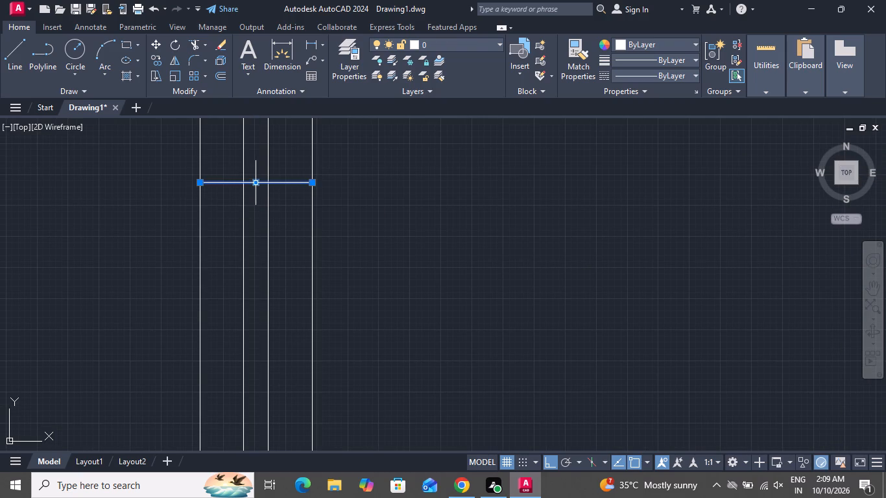
key("Delete")
Draw a 9" vertical line across the top outer wall of the upper-left bedroom, above the bed's right-hand pillow.
scroll(284, 202, "down", 7)
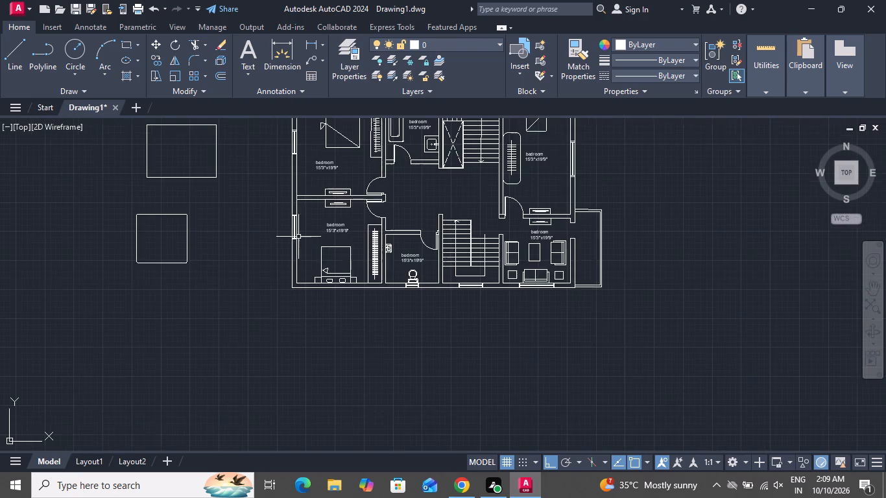
scroll(299, 237, "down", 1)
scroll(325, 156, "up", 2)
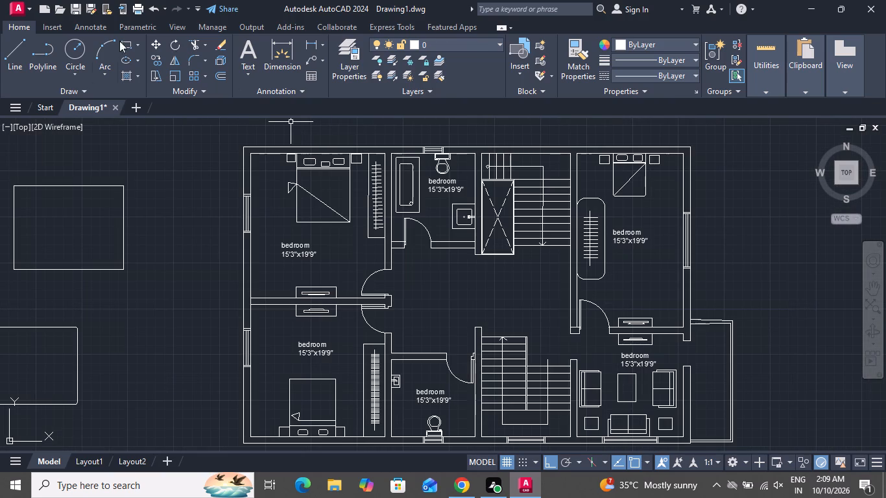
left_click(7, 39)
scroll(446, 152, "up", 3)
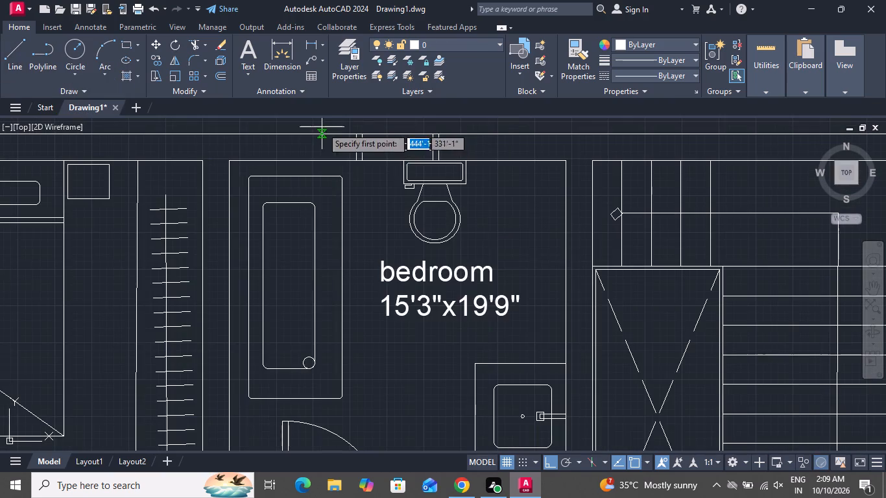
scroll(309, 150, "down", 6)
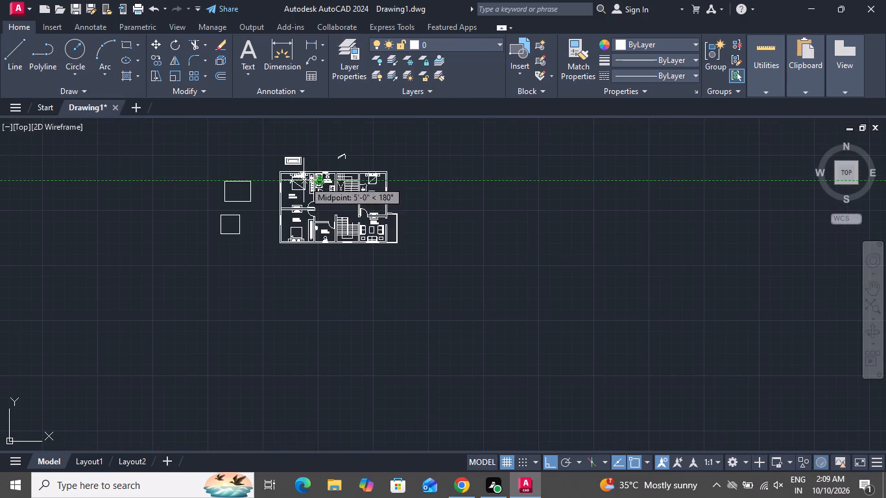
scroll(296, 176, "up", 5)
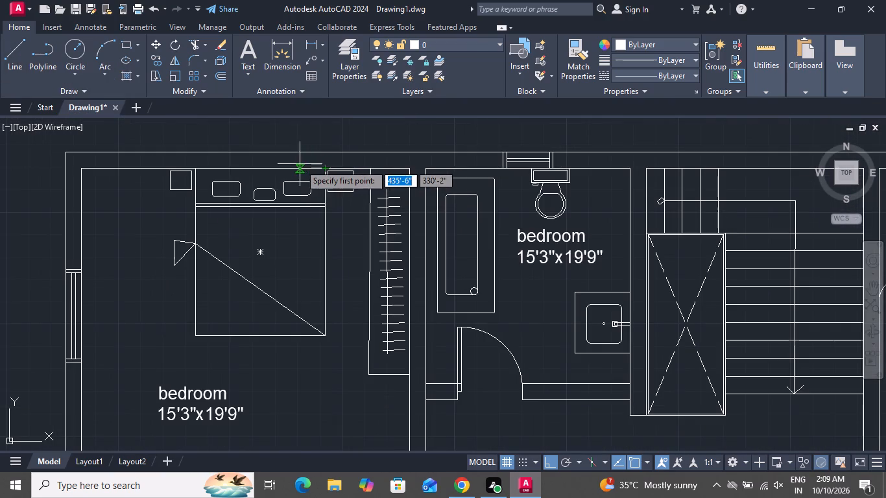
scroll(300, 164, "up", 4)
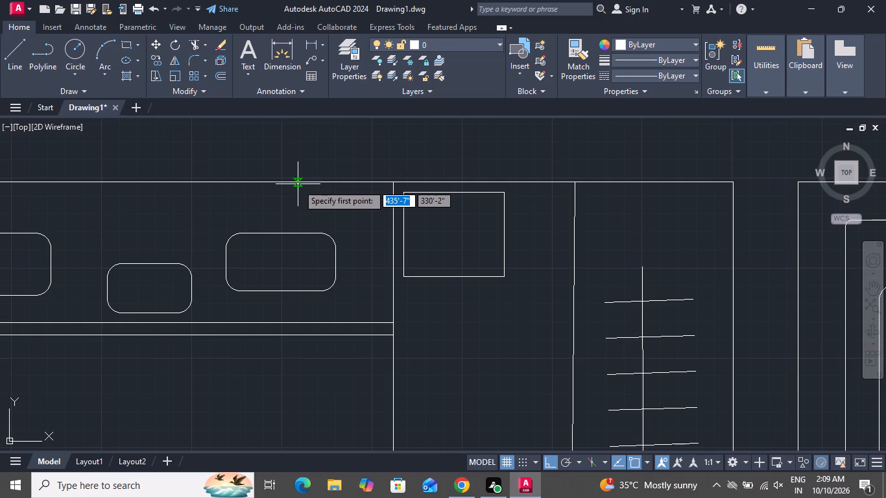
left_click(298, 181)
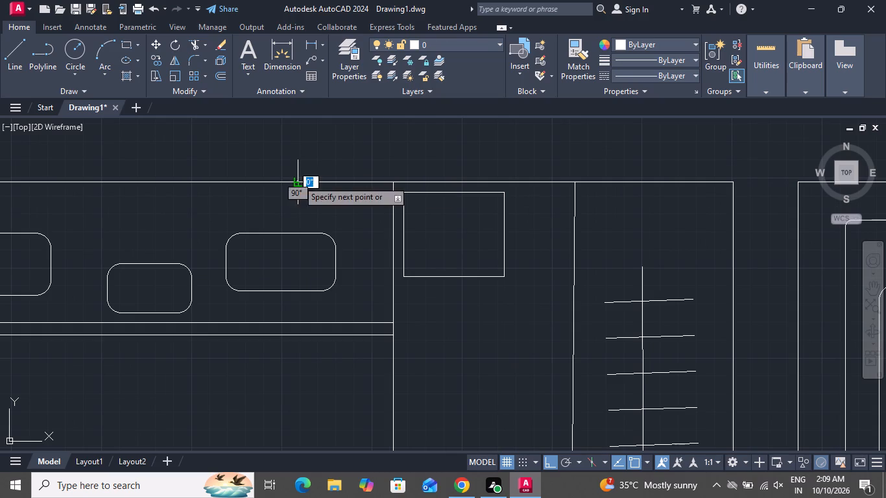
scroll(301, 177, "down", 4)
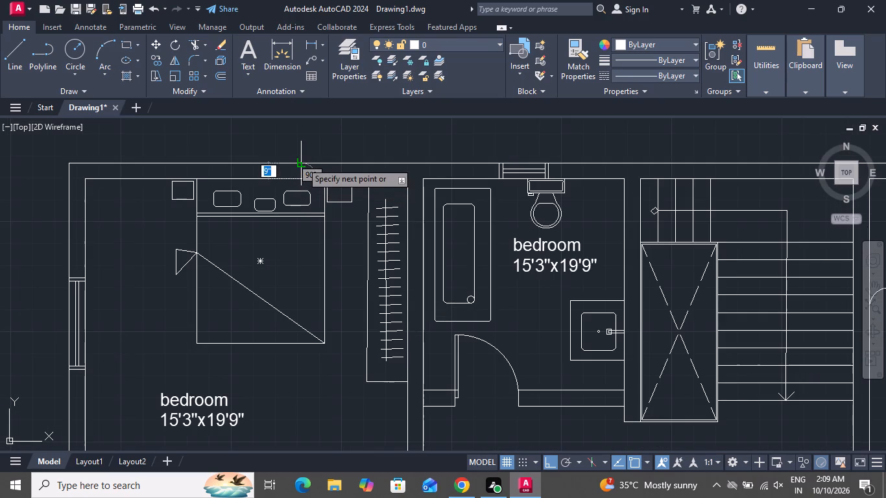
left_click(302, 162)
right_click(302, 162)
left_click(311, 178)
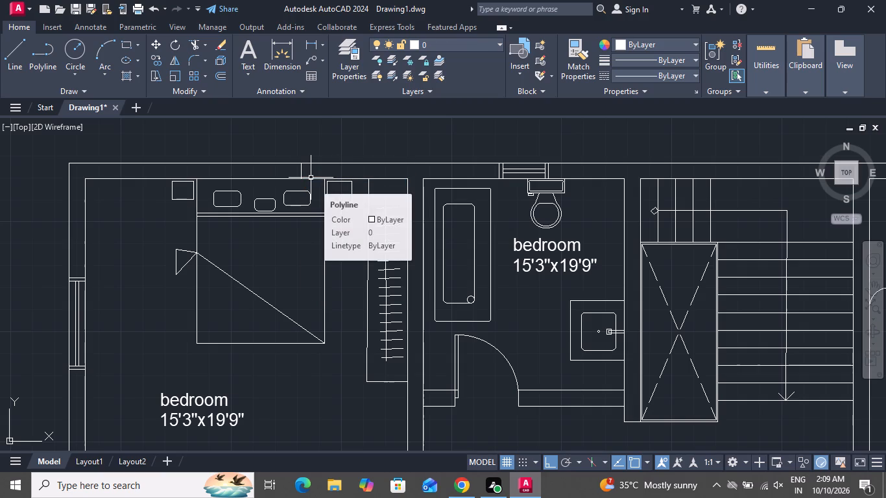
Offset the new crossline in the upper-left bedroom's top wall by 2' to both the left and the right.
type("o")
key("space")
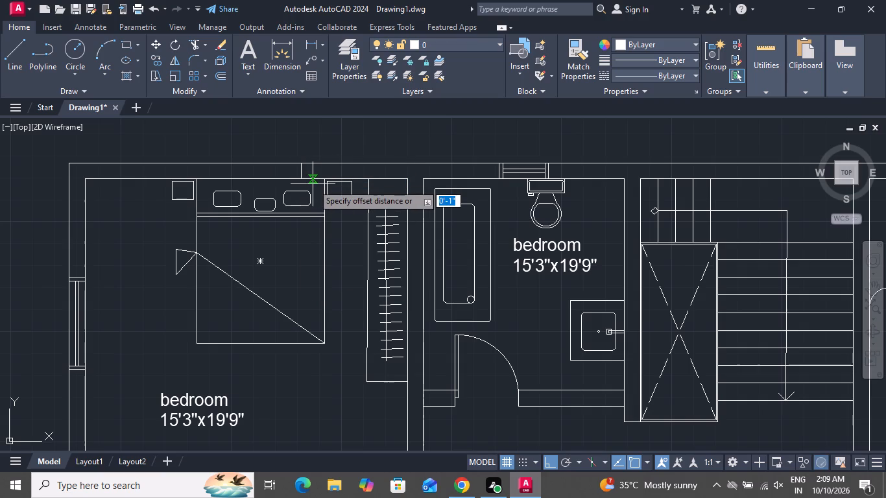
key("2")
key("apostrophe")
key("Return")
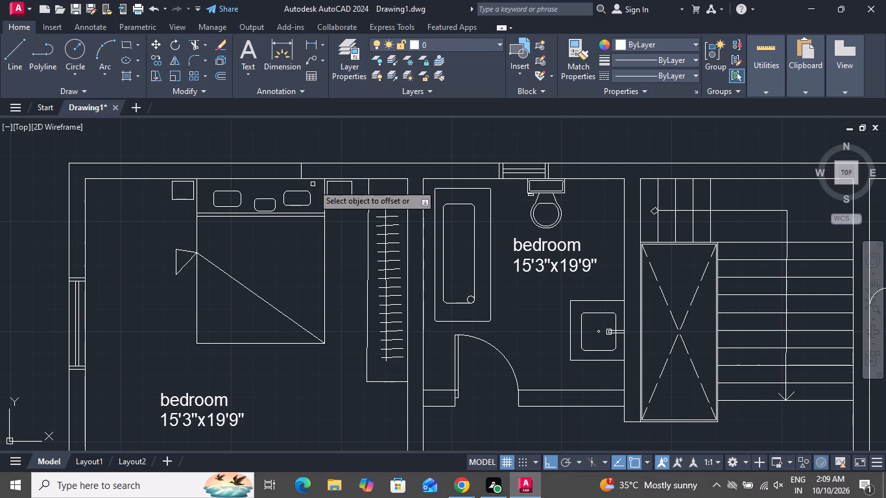
scroll(296, 168, "up", 1)
scroll(296, 168, "down", 1)
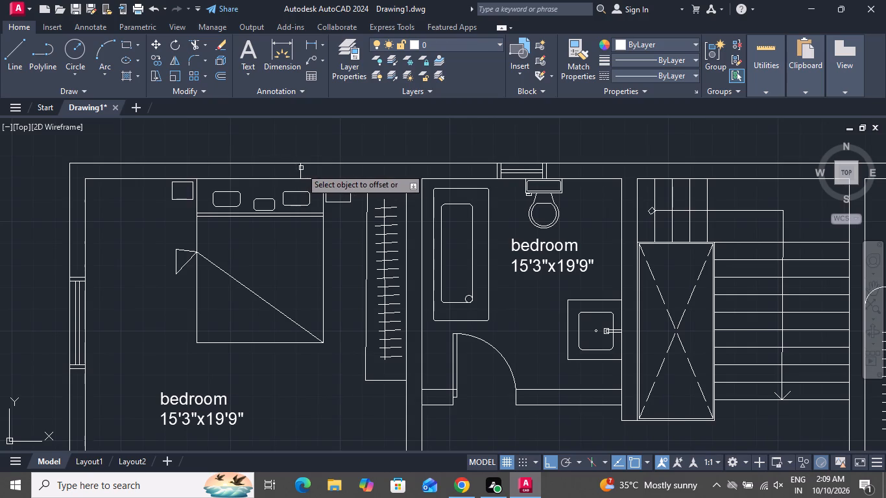
left_click(301, 168)
left_click(175, 163)
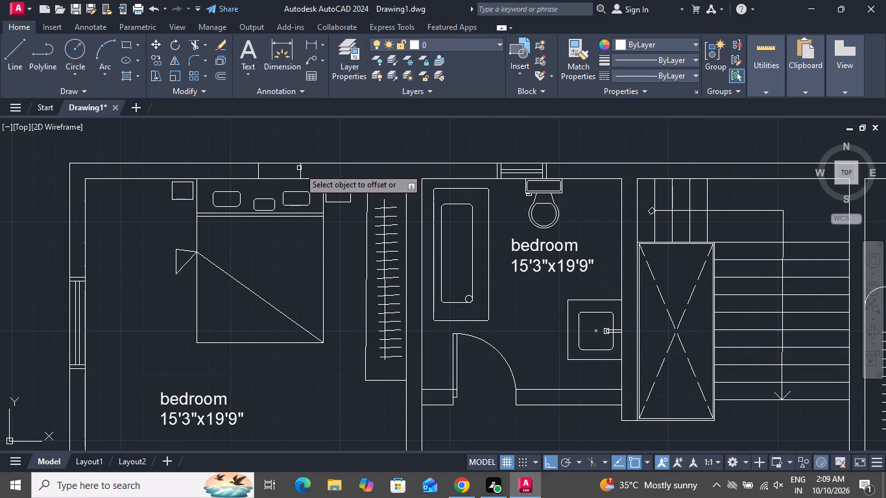
left_click(299, 168)
left_click(340, 178)
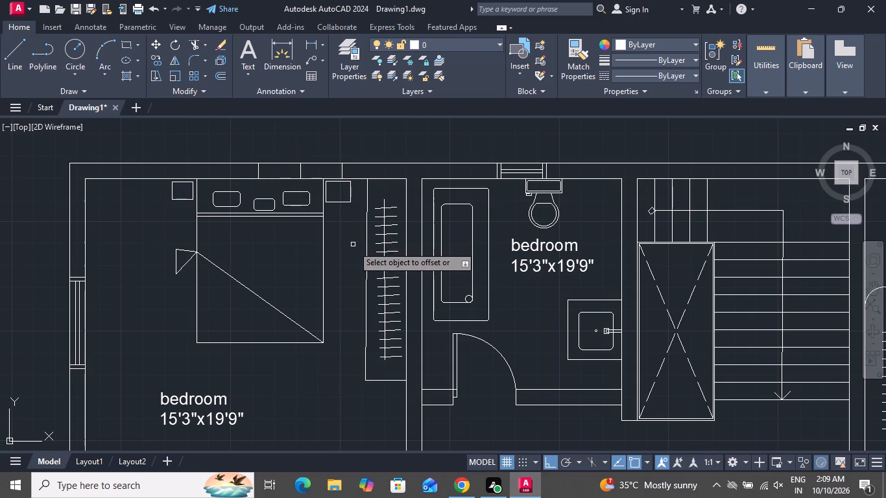
right_click(342, 268)
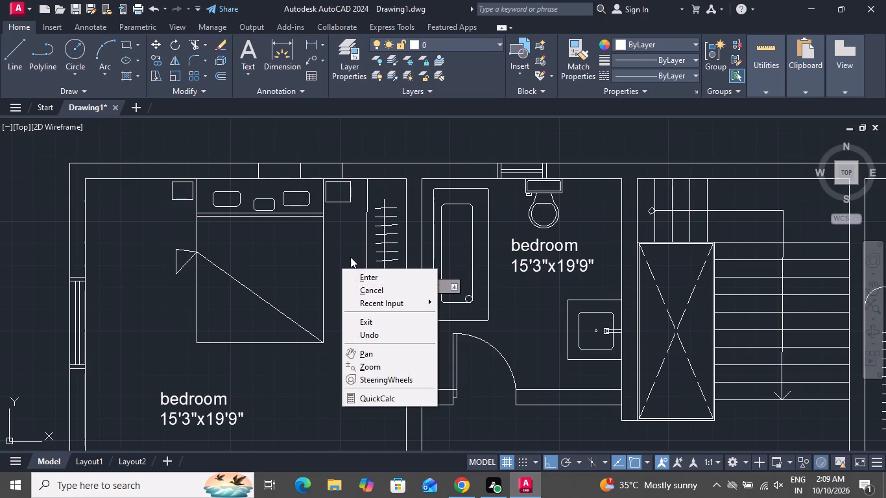
left_click(362, 288)
Offset the leftmost and rightmost of the three top-wall crosslines outward by 2" each to form the window's end frames.
scroll(300, 169, "up", 1)
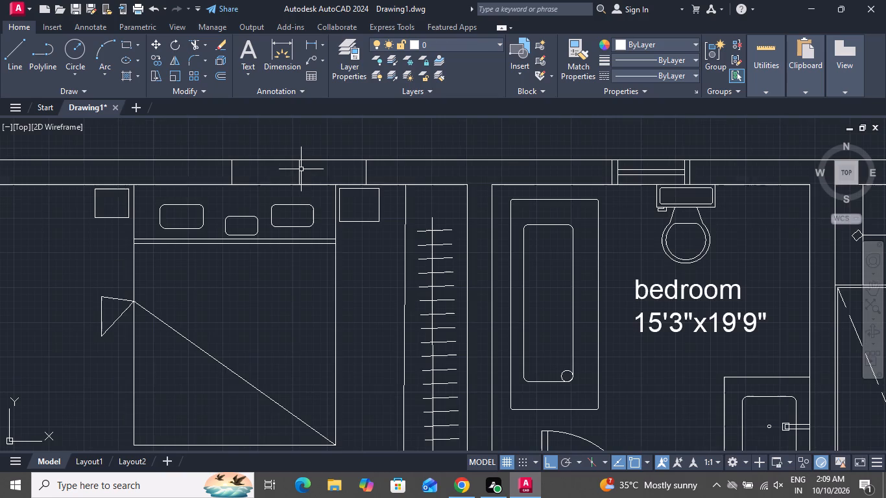
type("o 2")
key("shift+quotedbl")
key("Return")
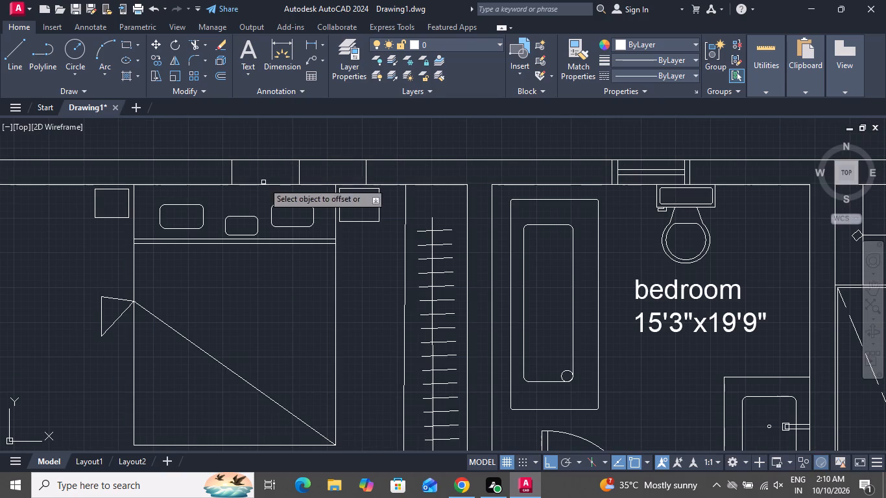
left_click(231, 174)
left_click(218, 178)
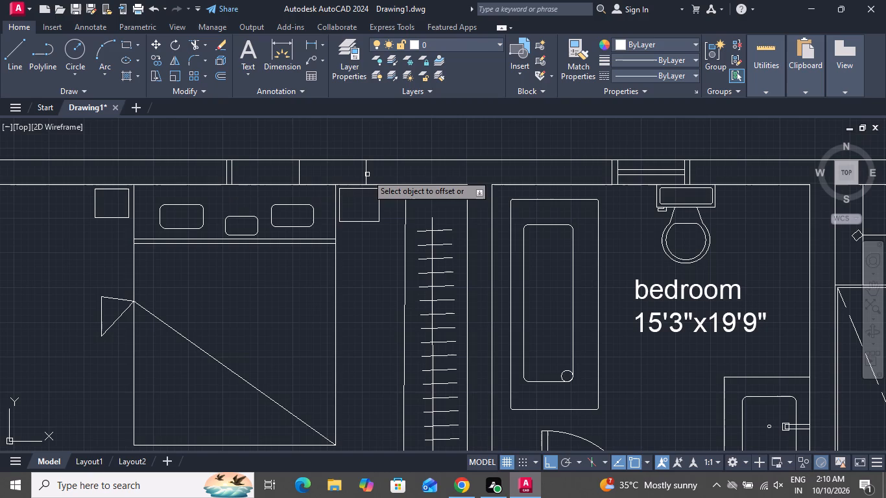
left_click(366, 174)
left_click(393, 171)
right_click(393, 171)
left_click(403, 194)
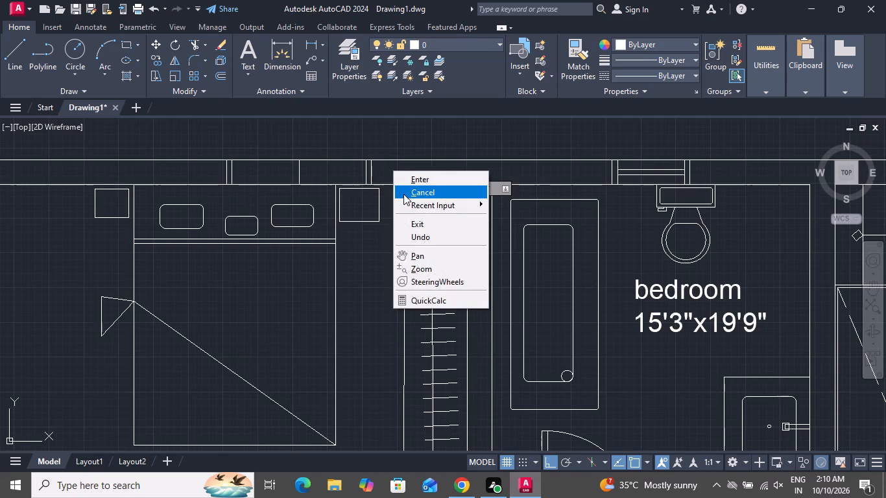
Draw a 4' horizontal line through the middle of the top wall, connecting the midpoints of the window's two inner end lines.
left_click(23, 45)
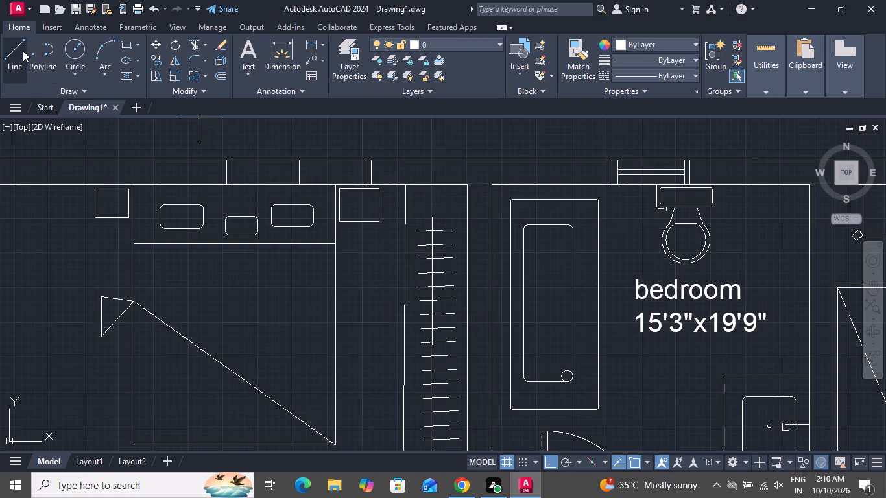
left_click(235, 172)
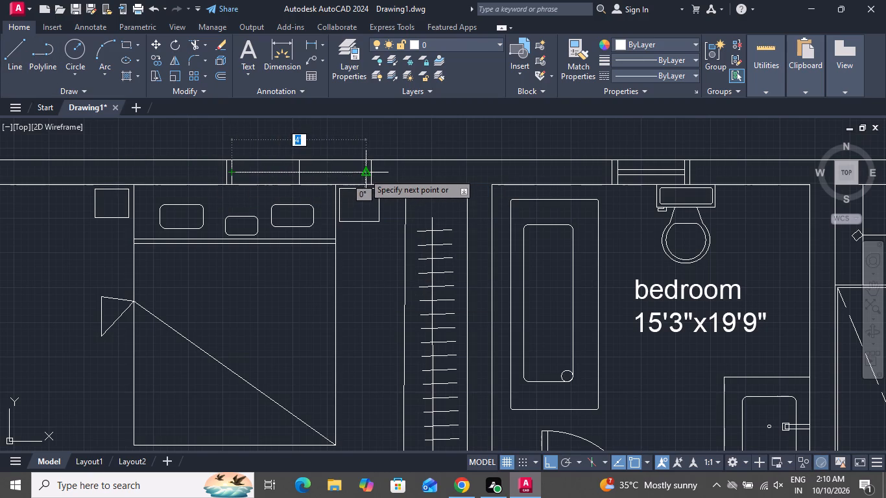
left_click(365, 174)
right_click(368, 175)
left_click(379, 196)
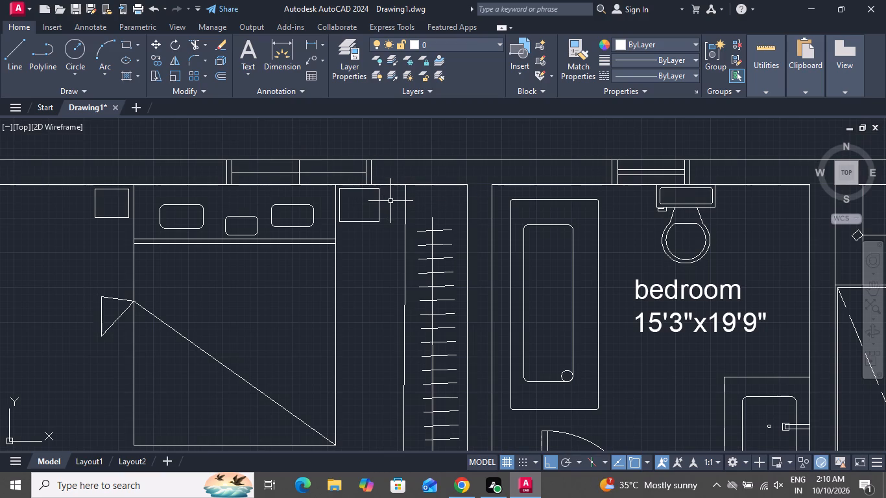
Offset the middle horizontal line of the upper-left bedroom's top-wall window by 1" both above and below.
type("o")
key("space")
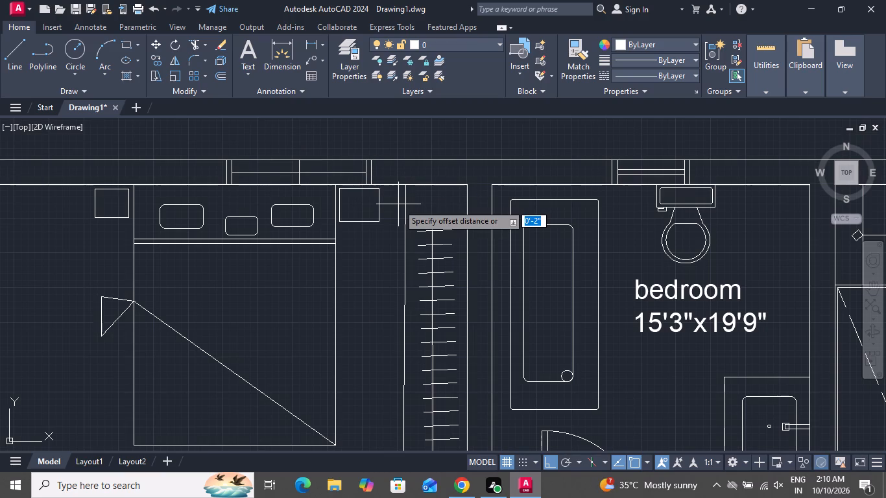
key("1")
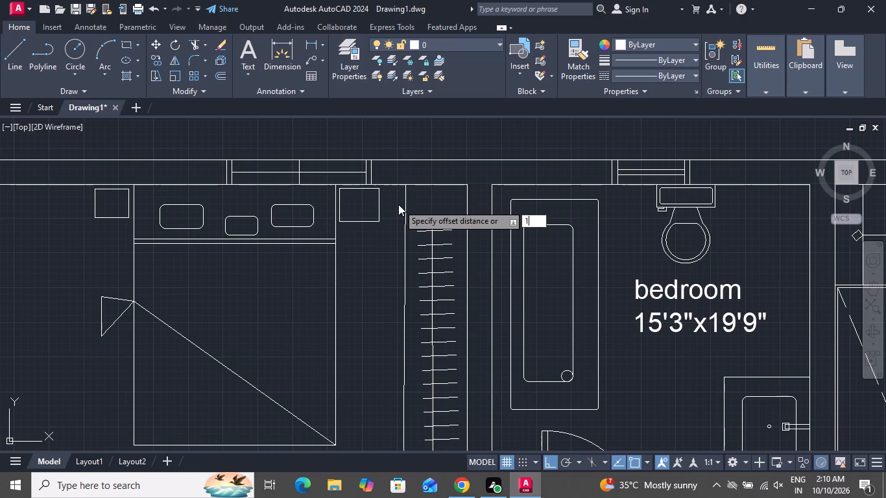
key("shift+quotedbl")
key("Return")
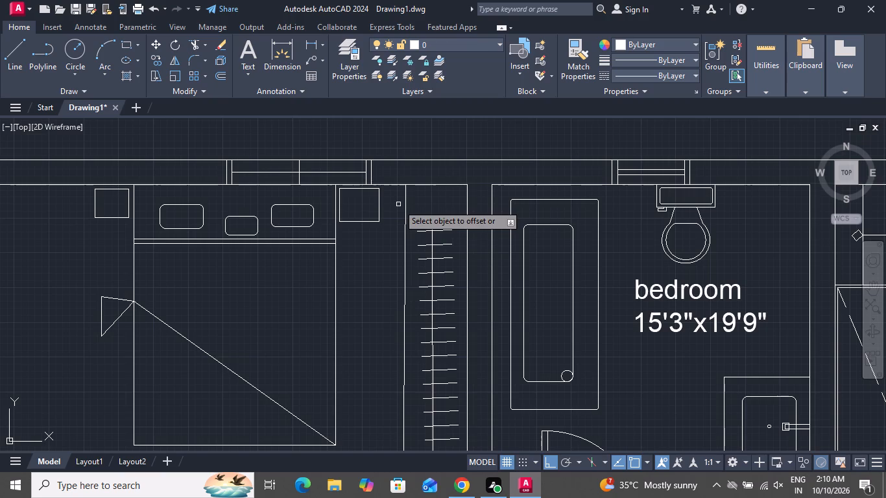
scroll(373, 157, "down", 2)
scroll(526, 215, "up", 1)
scroll(525, 217, "down", 1)
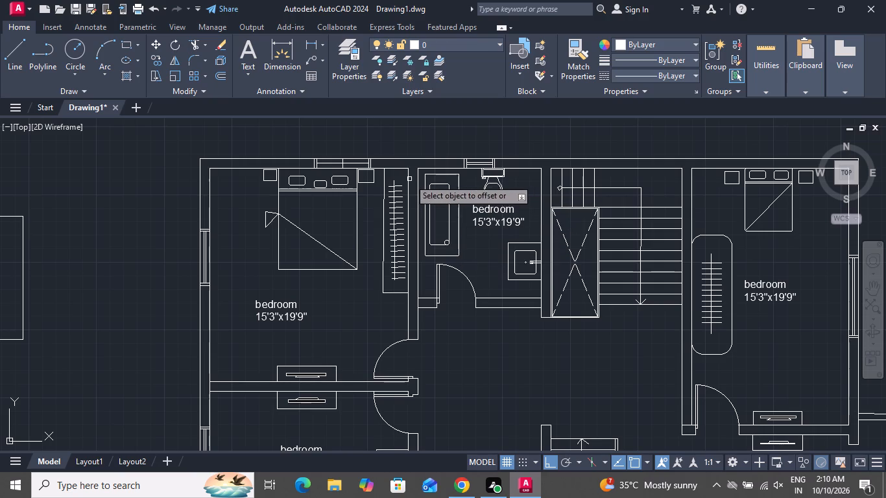
scroll(346, 163, "up", 1)
scroll(344, 163, "down", 1)
scroll(343, 163, "up", 3)
scroll(343, 163, "down", 1)
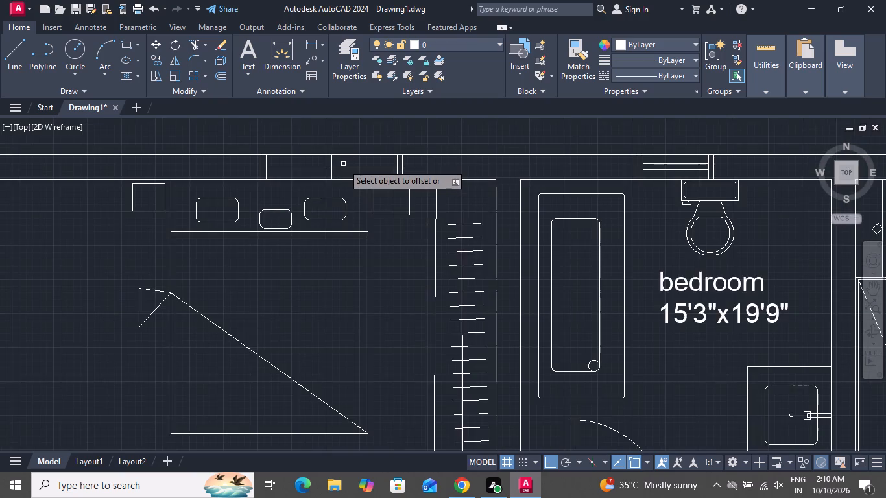
scroll(343, 164, "up", 1)
scroll(343, 164, "down", 1)
scroll(343, 164, "up", 1)
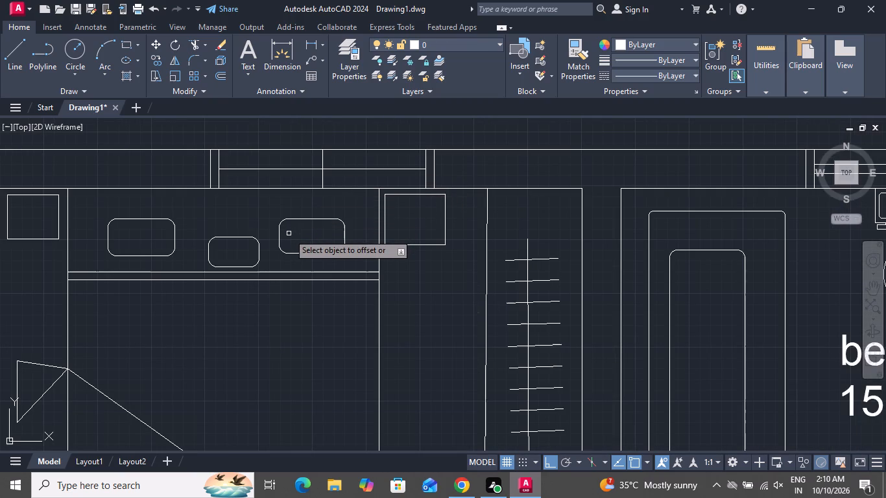
left_click(346, 169)
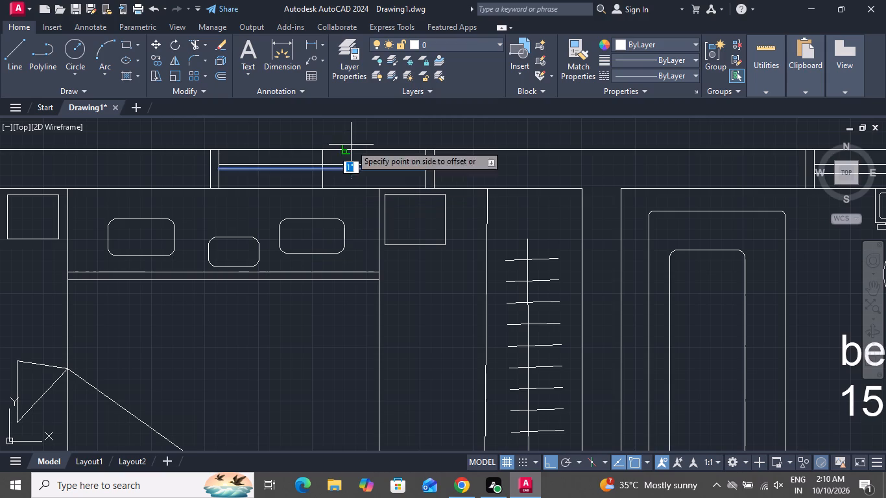
left_click(351, 145)
left_click(352, 169)
left_click(355, 195)
right_click(355, 190)
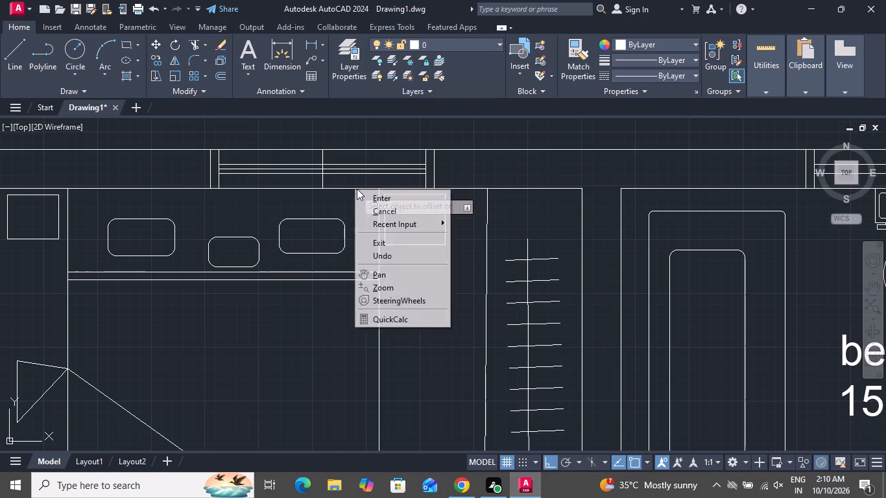
left_click(381, 203)
Delete the original middle horizontal line and the central vertical crossline from the top-wall window.
scroll(370, 164, "down", 1)
scroll(370, 164, "up", 1)
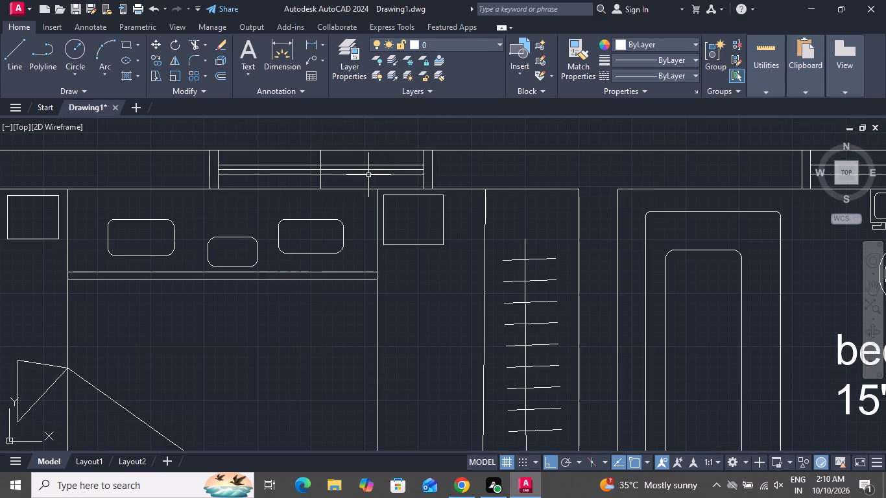
scroll(368, 175, "down", 1)
scroll(368, 175, "up", 1)
scroll(368, 175, "down", 1)
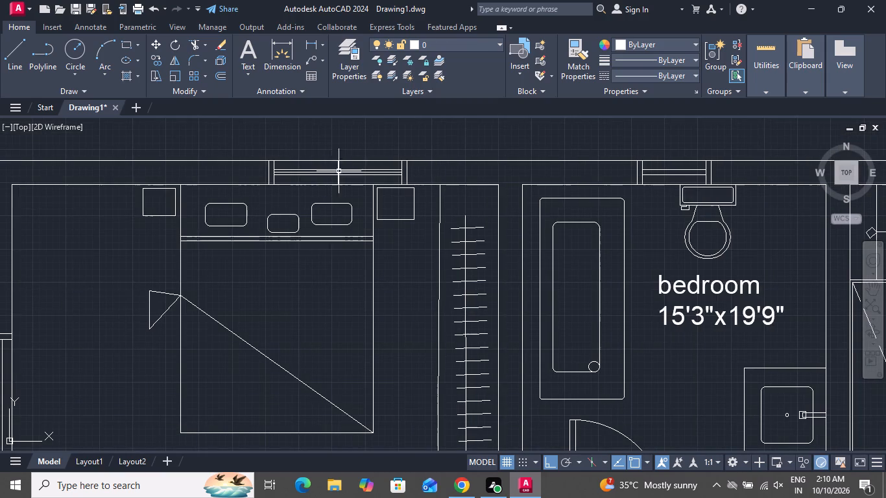
scroll(339, 171, "up", 6)
left_click(319, 179)
left_click(213, 208)
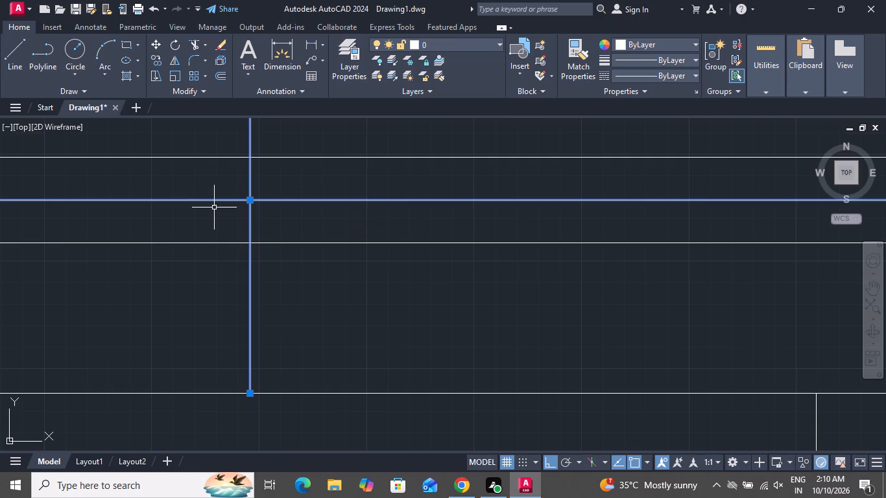
key("Delete")
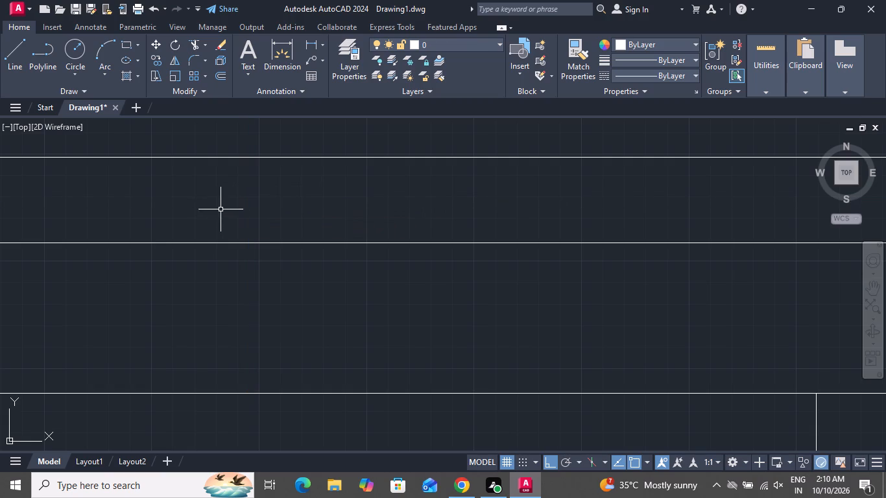
Change the room name in the upper bathroom's label to "bath".
scroll(272, 247, "down", 7)
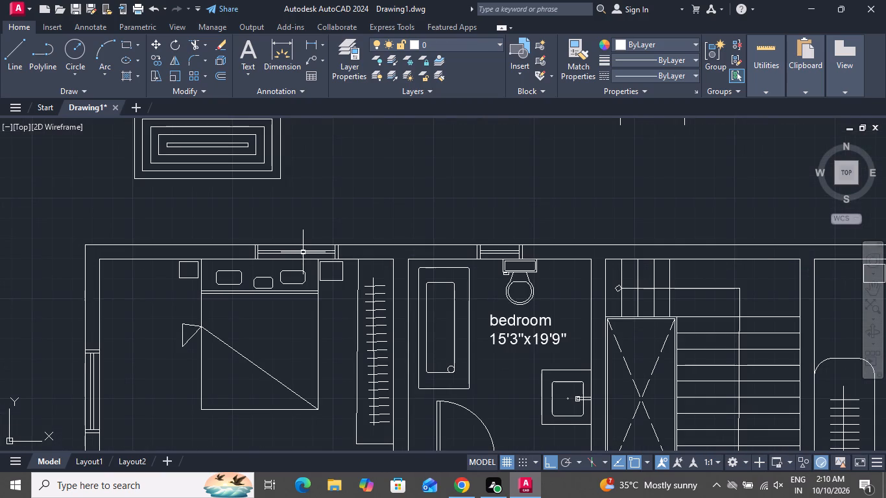
scroll(298, 263, "down", 1)
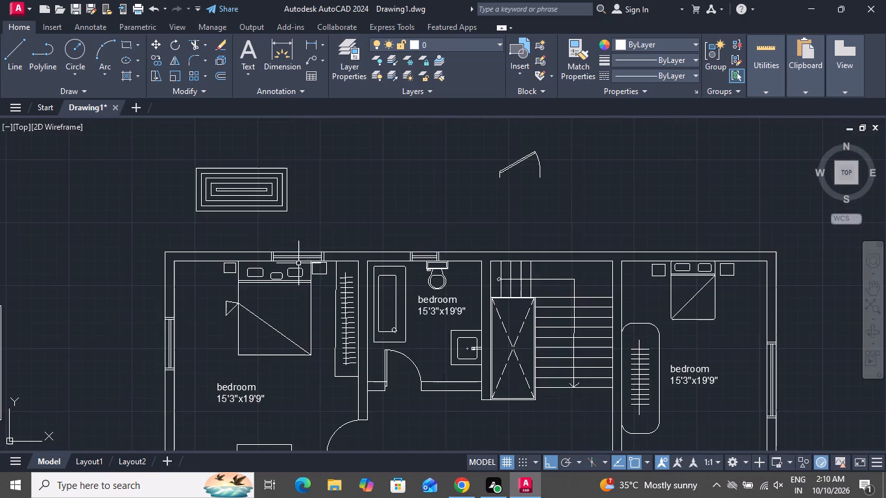
scroll(298, 265, "down", 1)
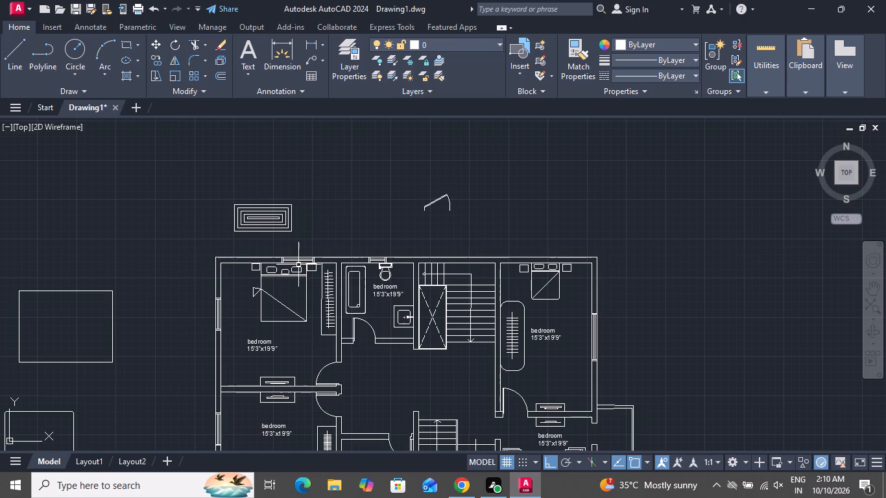
scroll(286, 289, "down", 1)
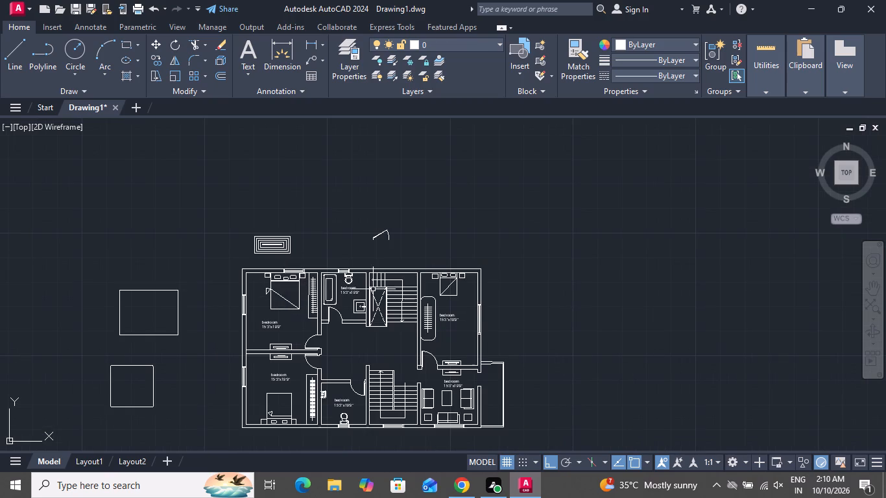
scroll(391, 313, "up", 1)
scroll(391, 313, "down", 1)
scroll(337, 300, "up", 1)
scroll(337, 300, "down", 1)
scroll(337, 300, "up", 3)
scroll(341, 290, "down", 1)
scroll(368, 280, "up", 2)
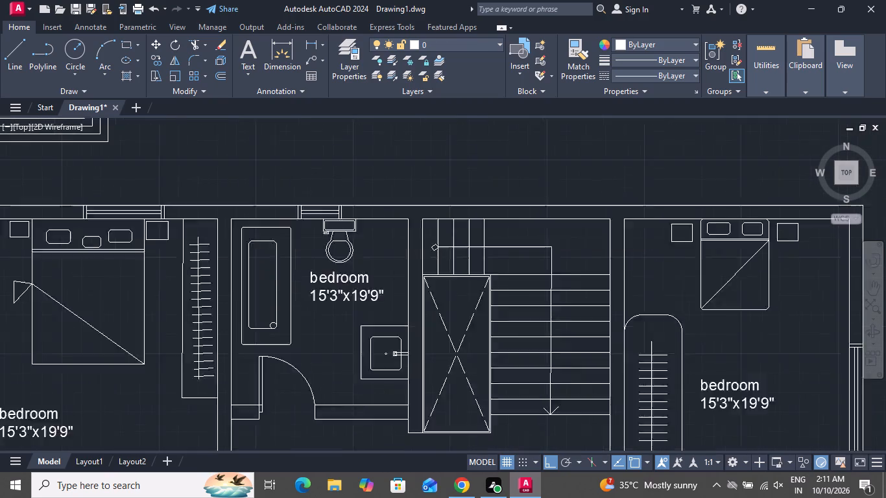
scroll(368, 279, "up", 2)
double_click(366, 279)
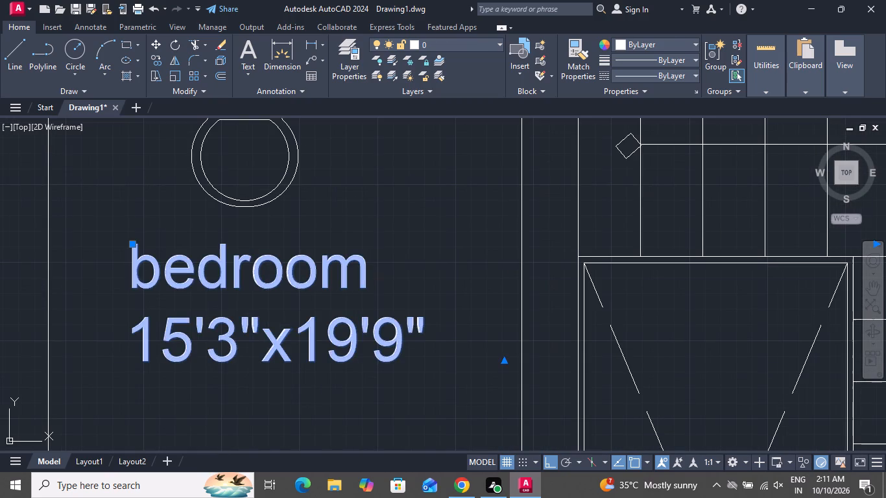
key("BackSpace")
key("BackSpace")
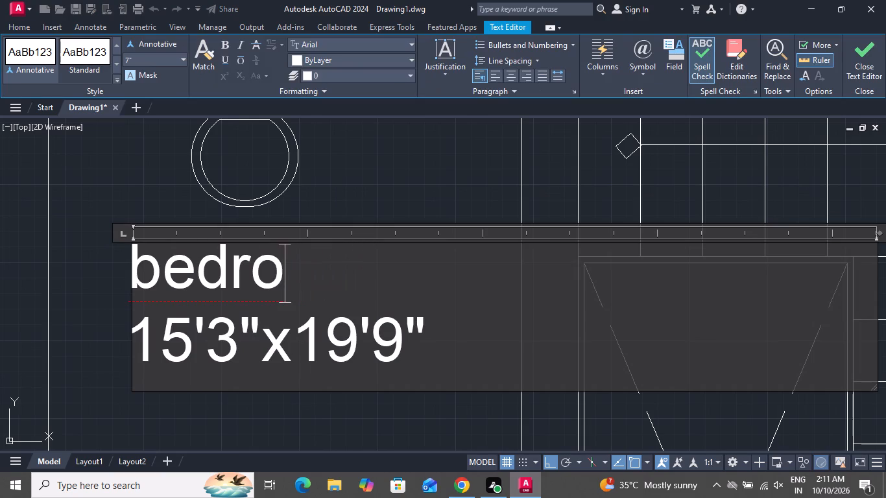
key("BackSpace")
key("BackSpace")
key("BackSpace")
key("BackSpace")
key("BackSpace")
key("BackSpace")
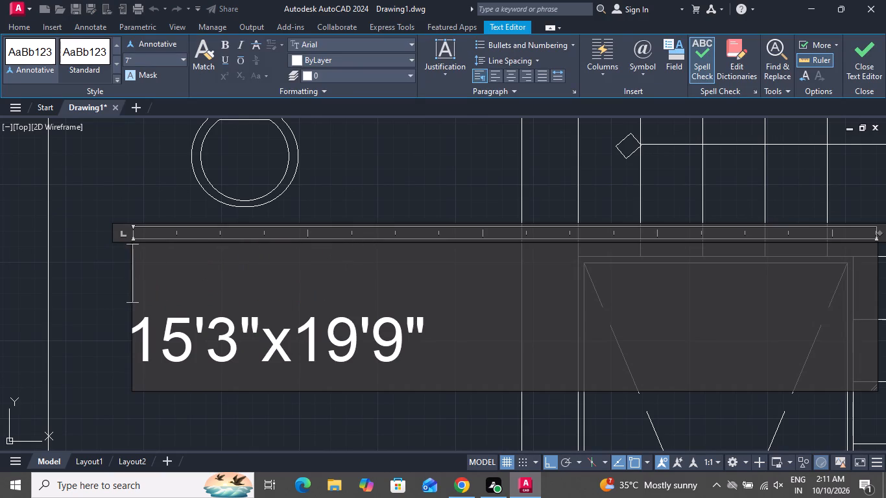
type("bath")
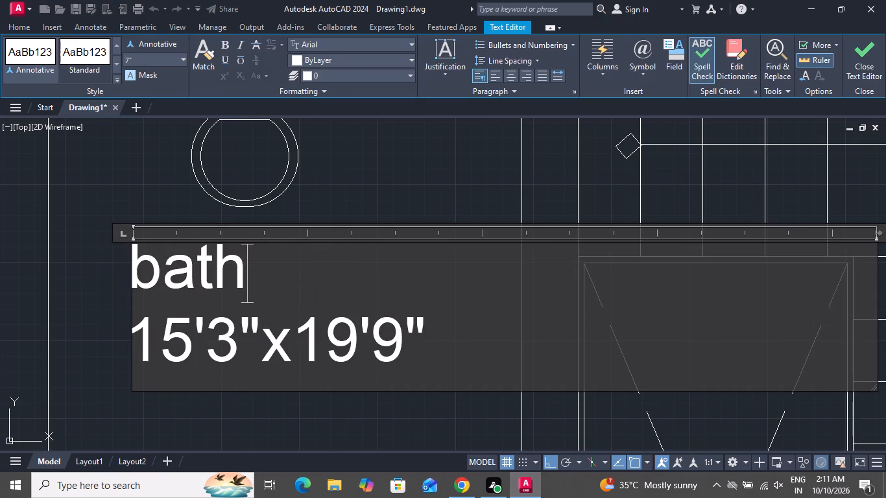
Replace the size line in the upper bathroom's label with 9'6"x10'9".
left_click(514, 317)
key("BackSpace")
key("BackSpace")
key("BackSpace")
key("BackSpace")
key("BackSpace")
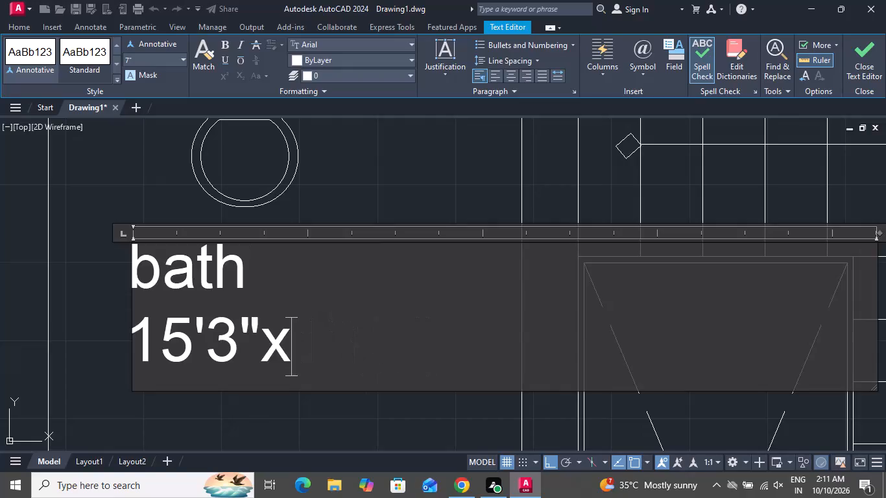
key("BackSpace")
key("BackSpace")
key("BackSpace")
key("BackSpace")
key("BackSpace")
key("BackSpace")
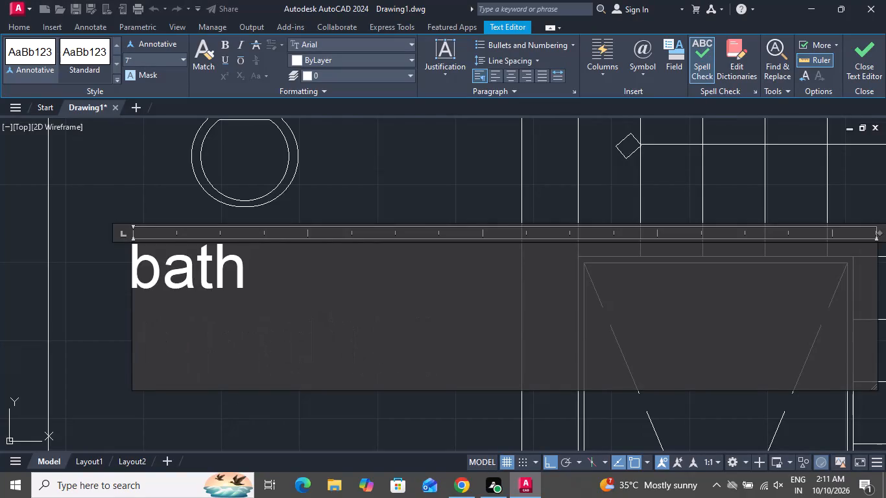
type("9'")
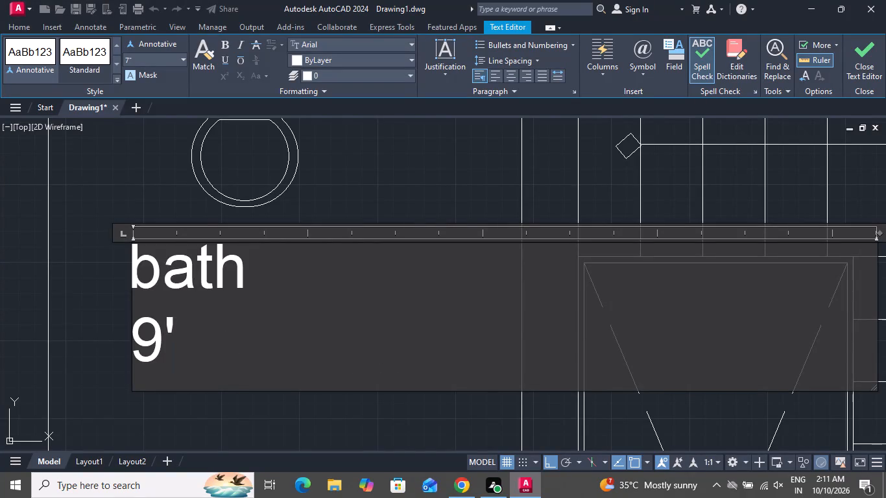
type("6\"x")
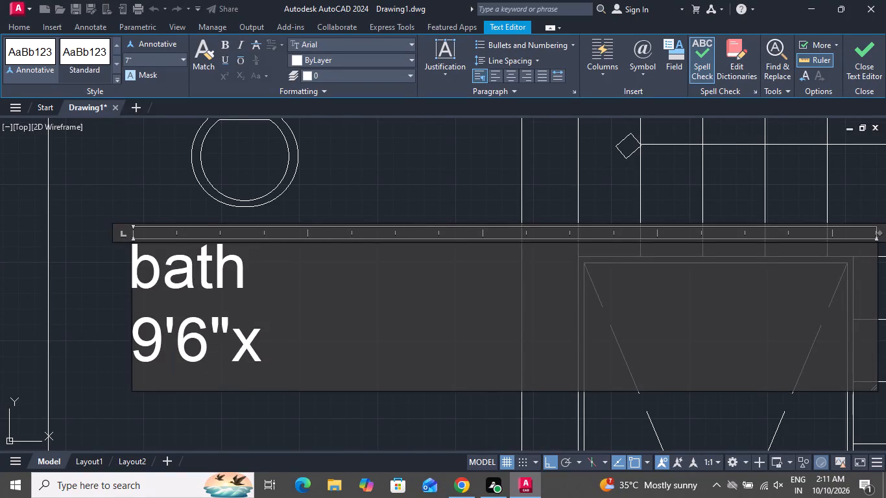
type("10'9")
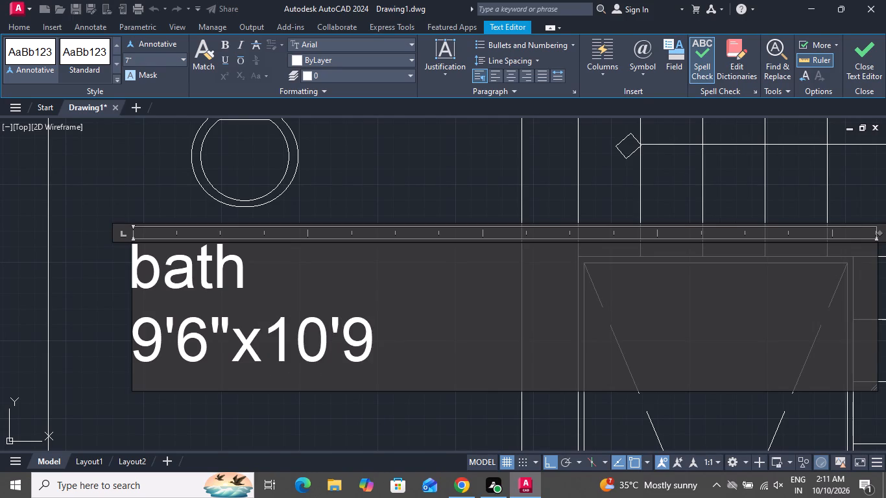
key("shift+quotedbl")
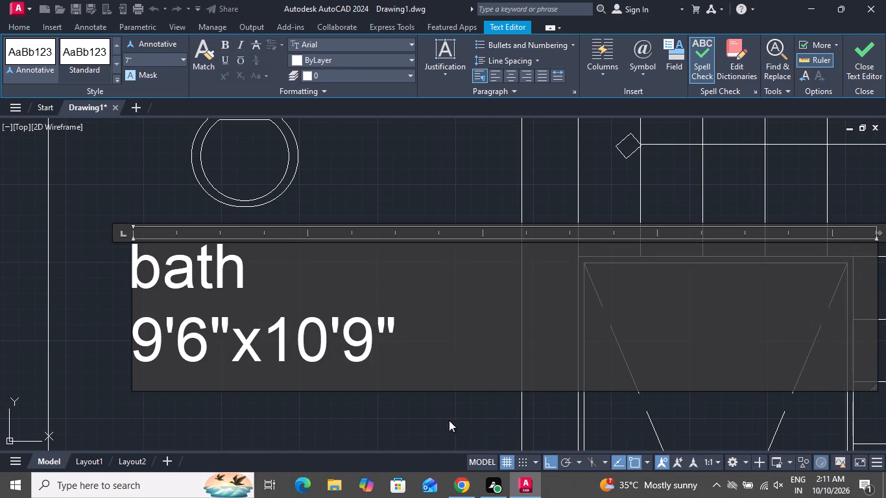
left_click(447, 411)
Replace the size line in the upper-right bedroom's label with 12'1"x19'9", keeping the room name "bedroom".
scroll(429, 382, "up", 1)
scroll(416, 349, "down", 3)
scroll(394, 295, "down", 2)
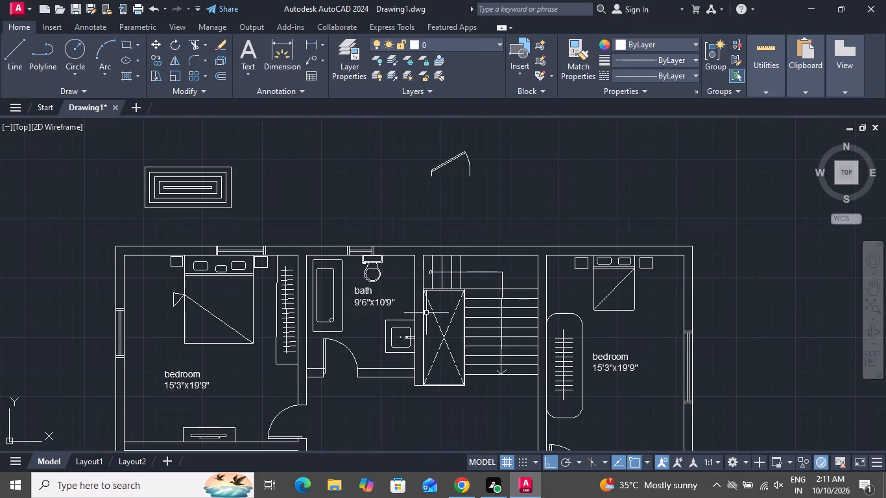
scroll(465, 324, "up", 1)
scroll(429, 291, "down", 3)
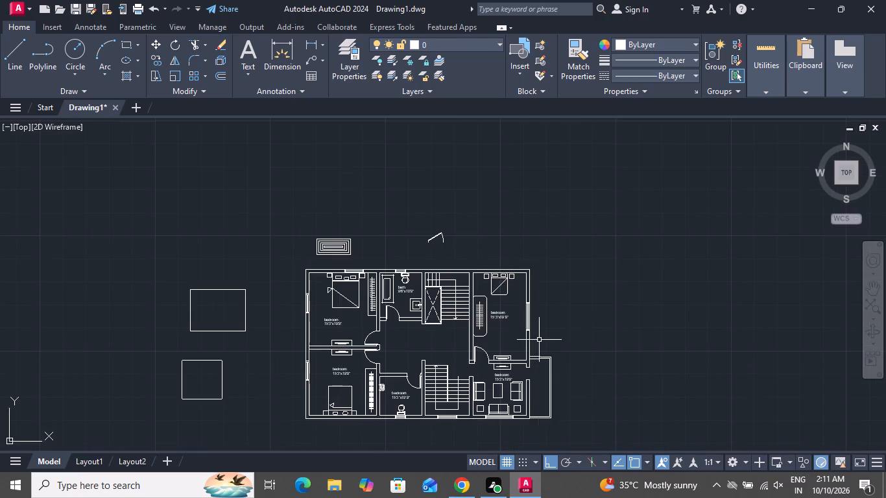
scroll(510, 338, "up", 5)
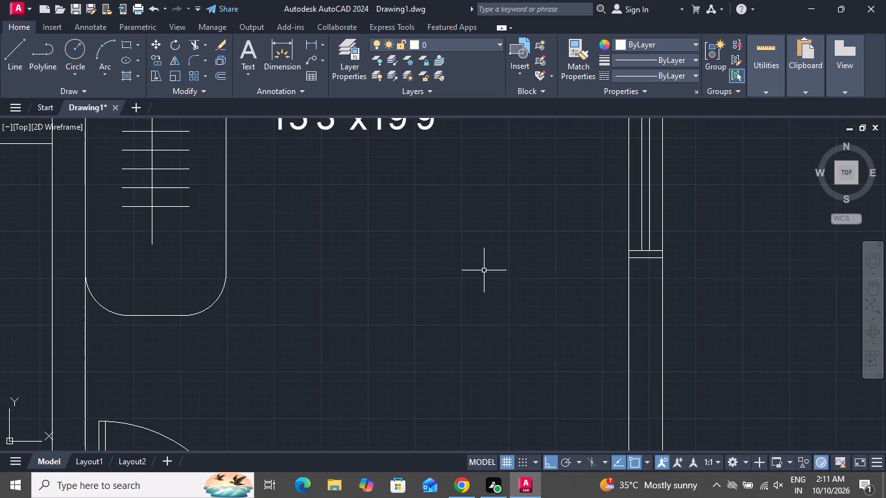
scroll(483, 270, "down", 3)
scroll(462, 215, "up", 4)
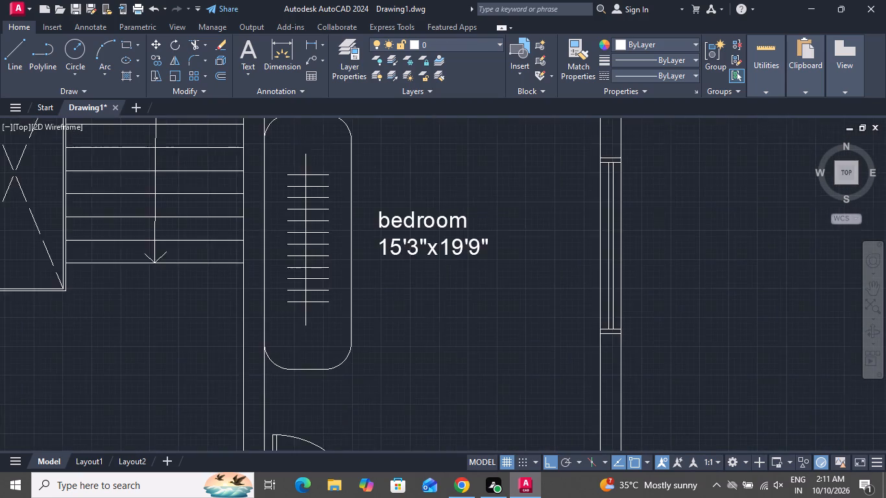
scroll(461, 213, "up", 1)
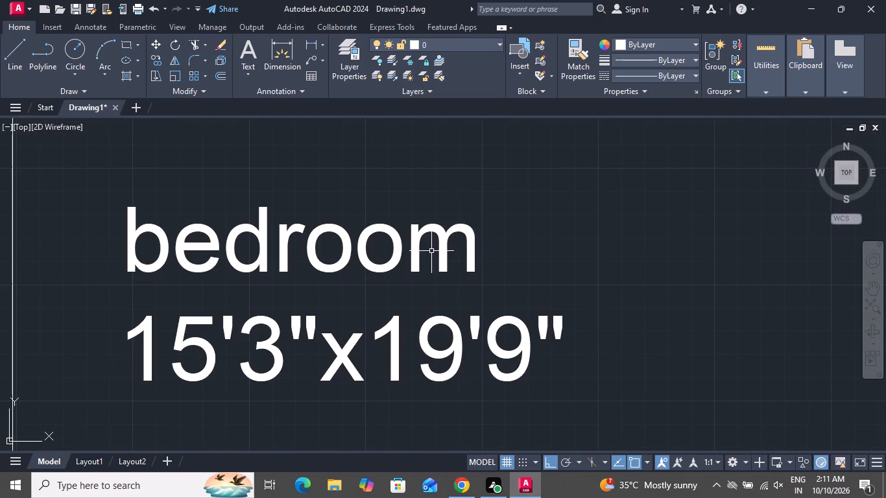
double_click(462, 232)
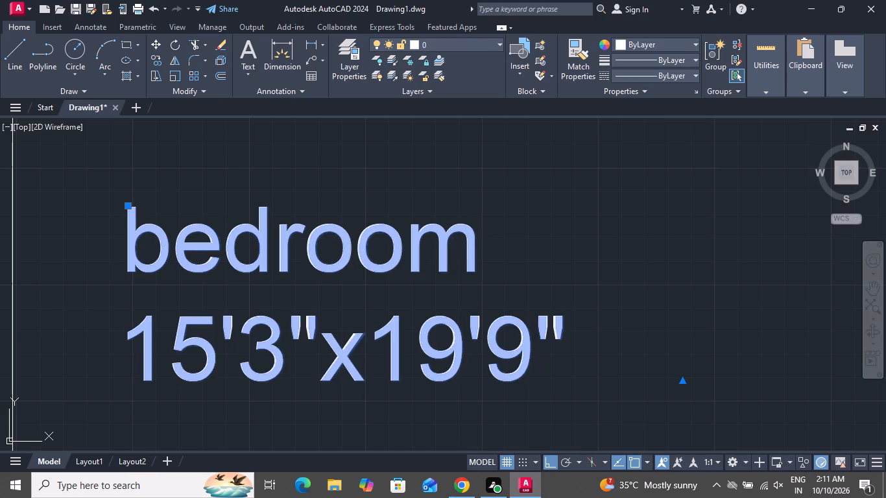
key("BackSpace")
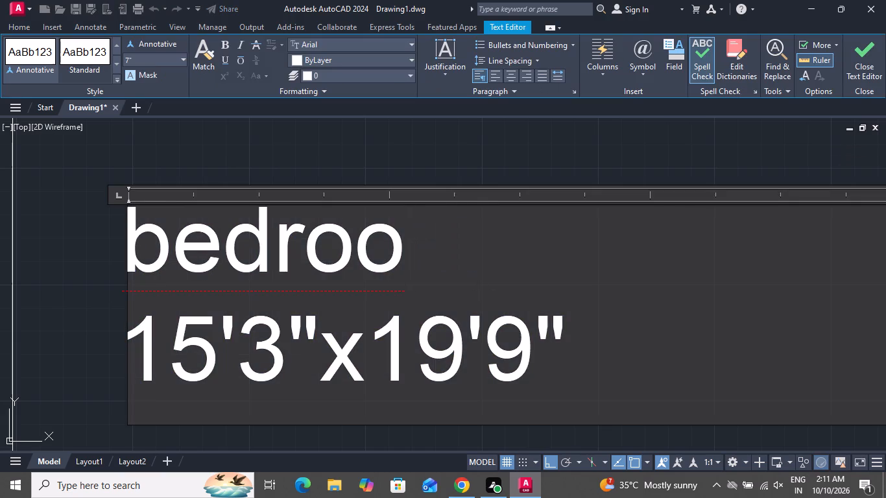
scroll(827, 264, "down", 4)
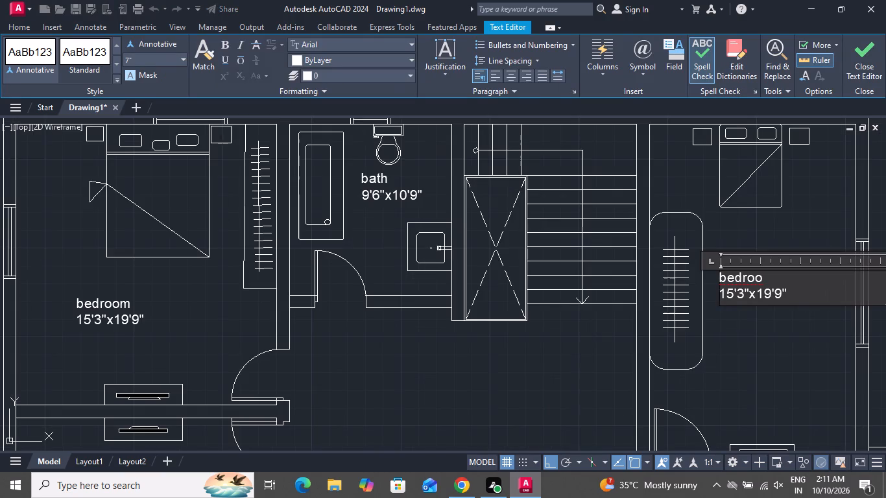
key("m")
left_click(814, 300)
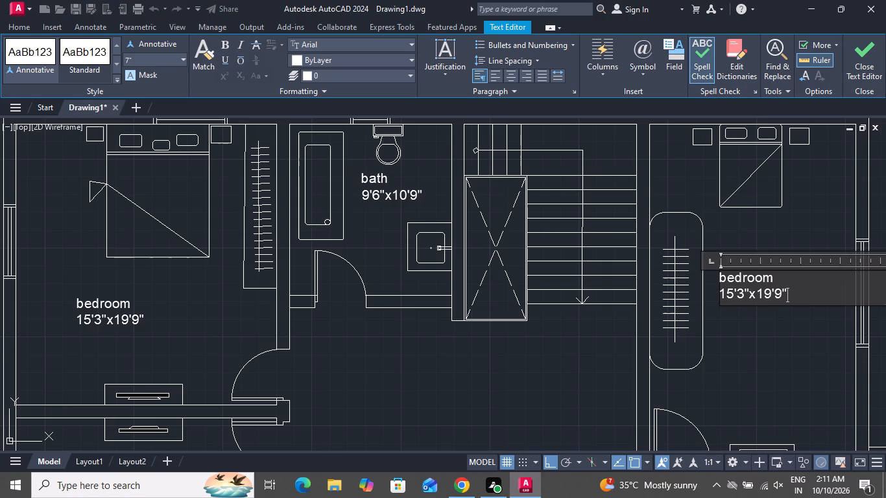
key("BackSpace")
key("BackSpace")
key("BackSpace")
key("BackSpace")
key("BackSpace")
key("BackSpace")
key("BackSpace")
key("BackSpace")
key("BackSpace")
key("BackSpace")
key("BackSpace")
type("12")
key("apostrophe")
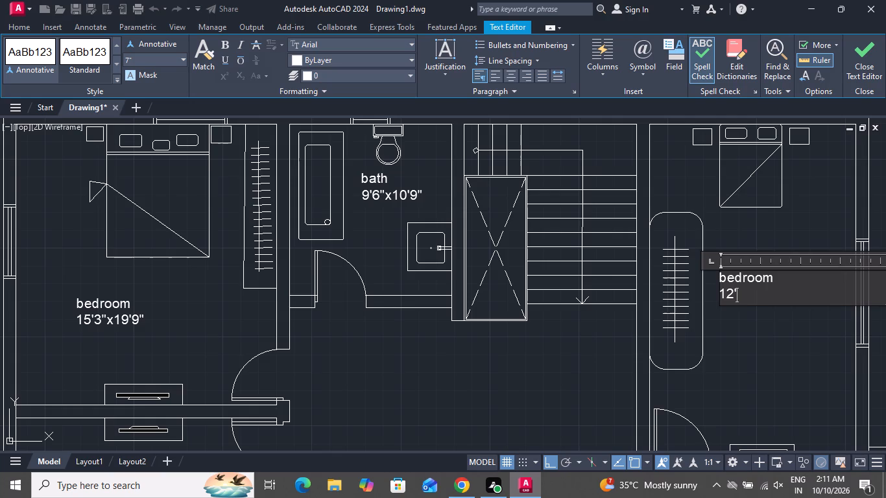
key("1")
key("shift+quotedbl")
key("x")
key("1")
type("9'")
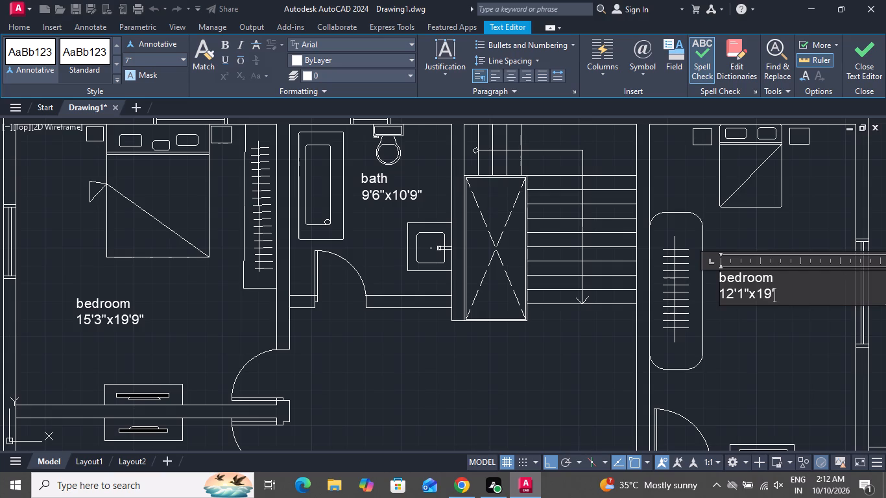
key("9")
key("shift+quotedbl")
left_click(780, 356)
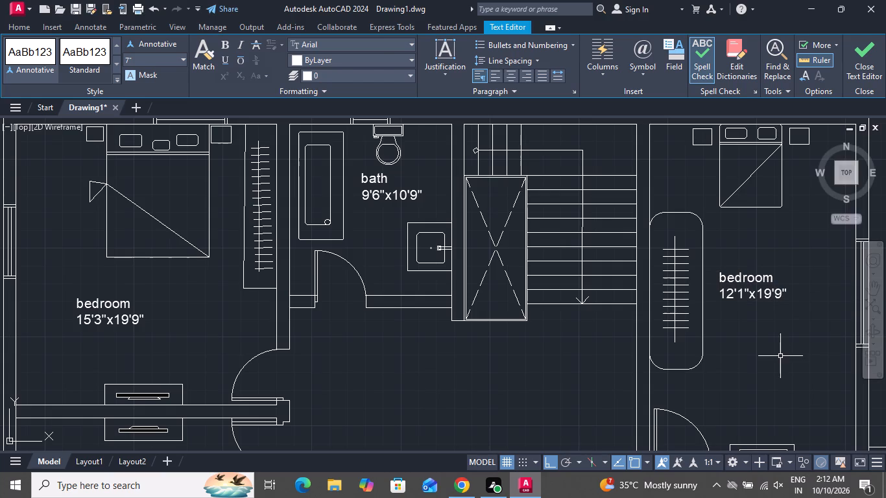
Change the room name in the lower-left bedroom's label to "master bedroom".
scroll(468, 182, "down", 3)
scroll(357, 258, "up", 3)
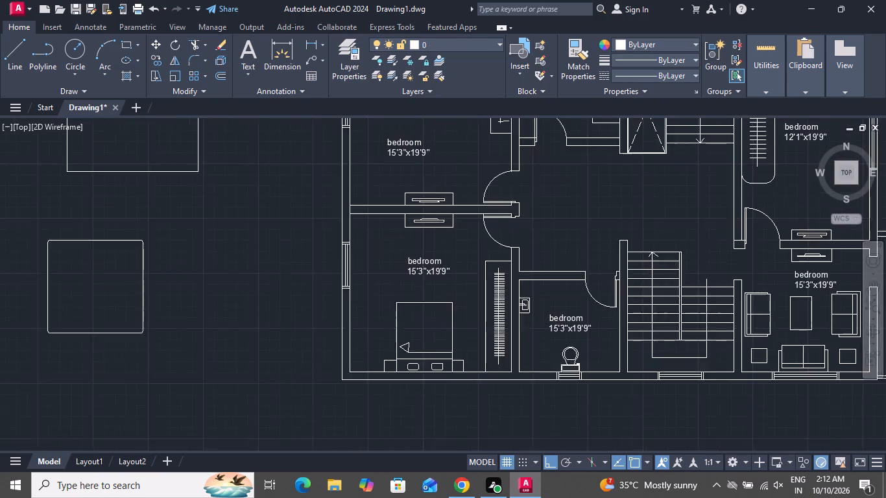
scroll(462, 268, "up", 4)
double_click(564, 233)
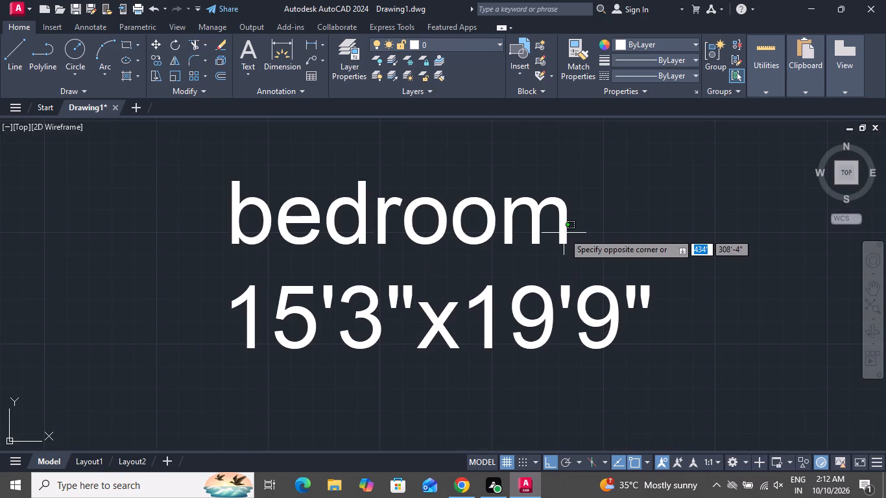
triple_click(564, 219)
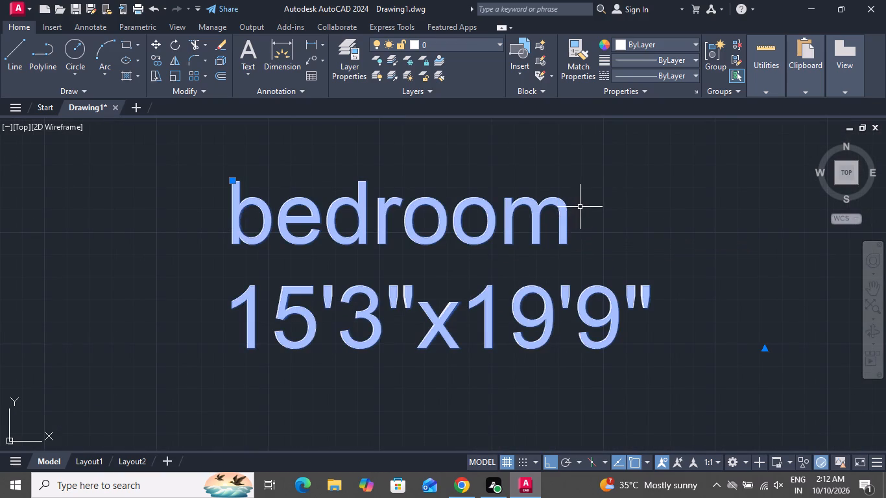
left_click(564, 211)
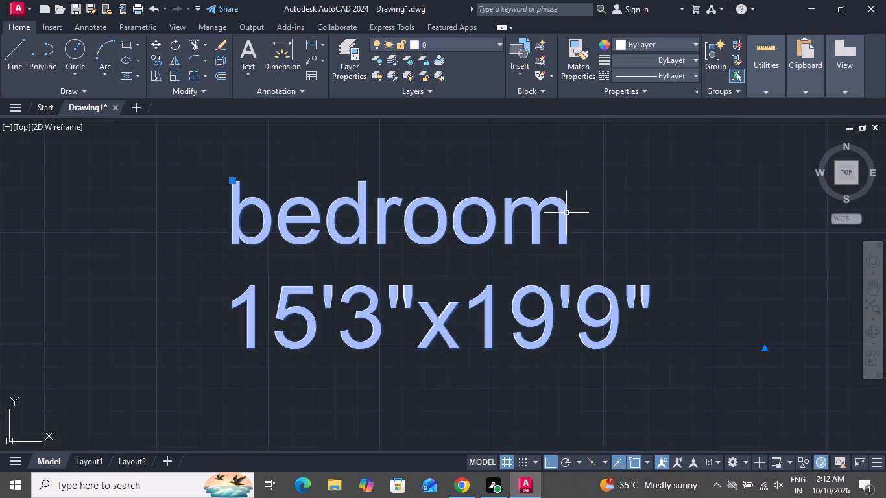
double_click(549, 212)
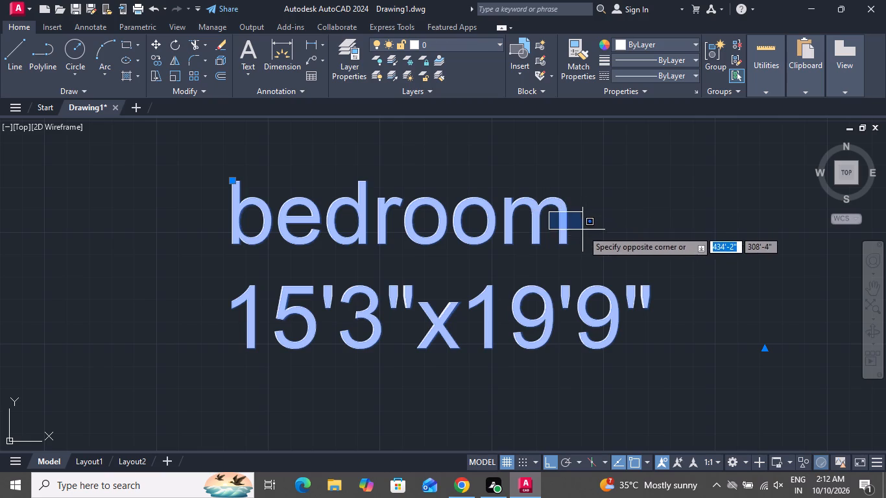
triple_click(508, 231)
left_click_drag(547, 219, 548, 226)
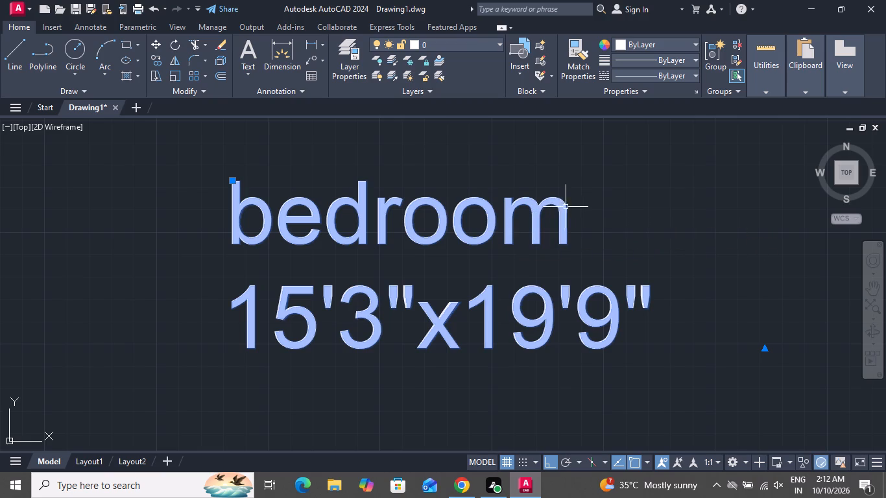
left_click(568, 204)
triple_click(564, 208)
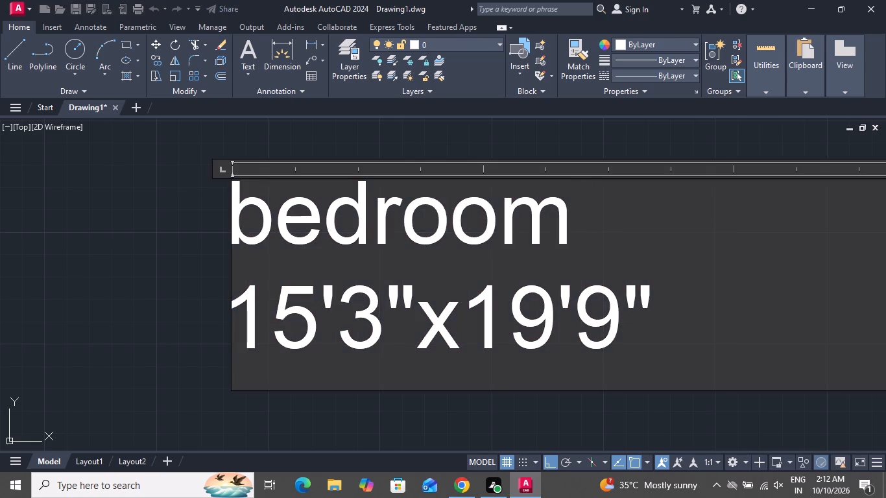
key("BackSpace")
key("BackSpace")
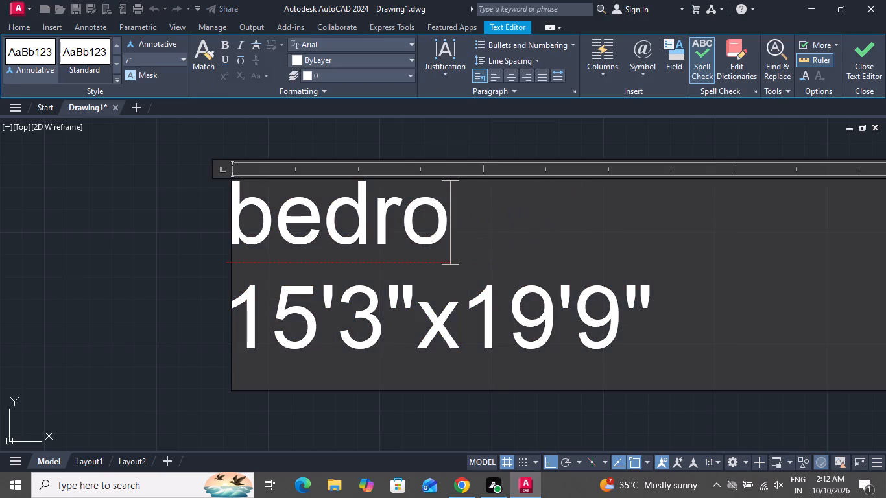
key("BackSpace")
key("BackSpace")
key("BackSpace")
key("BackSpace")
key("BackSpace")
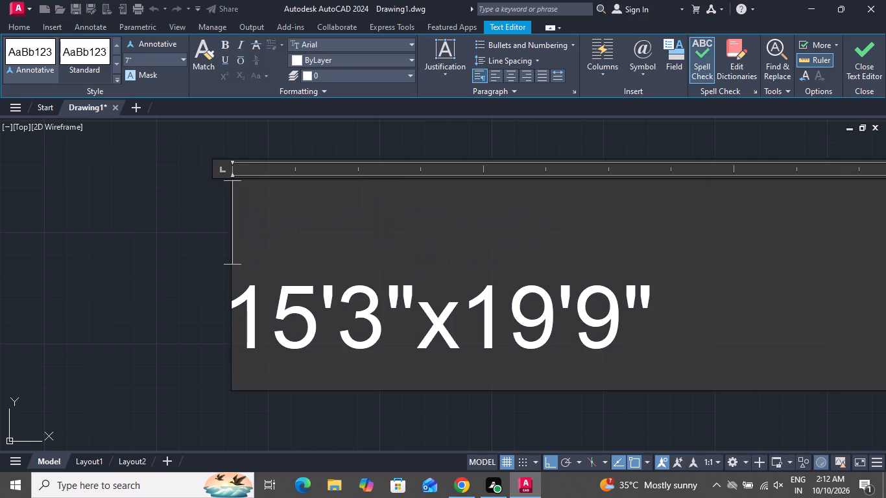
type("mas")
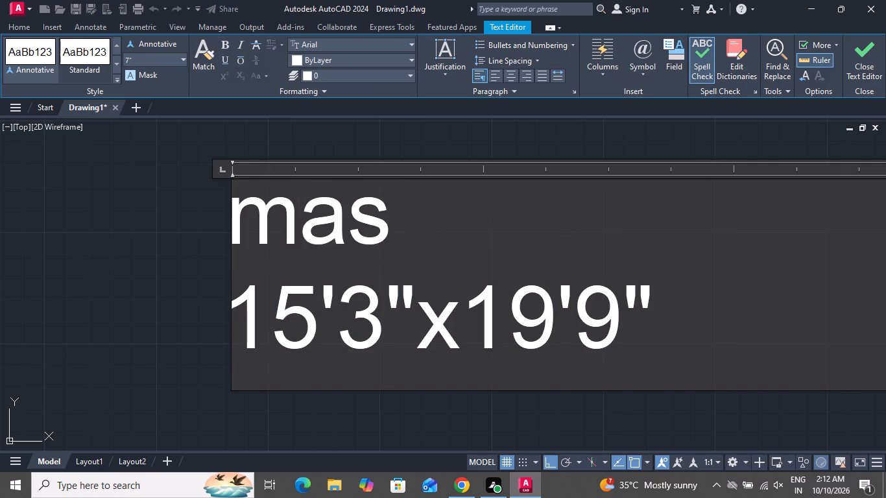
type("ter")
key("space")
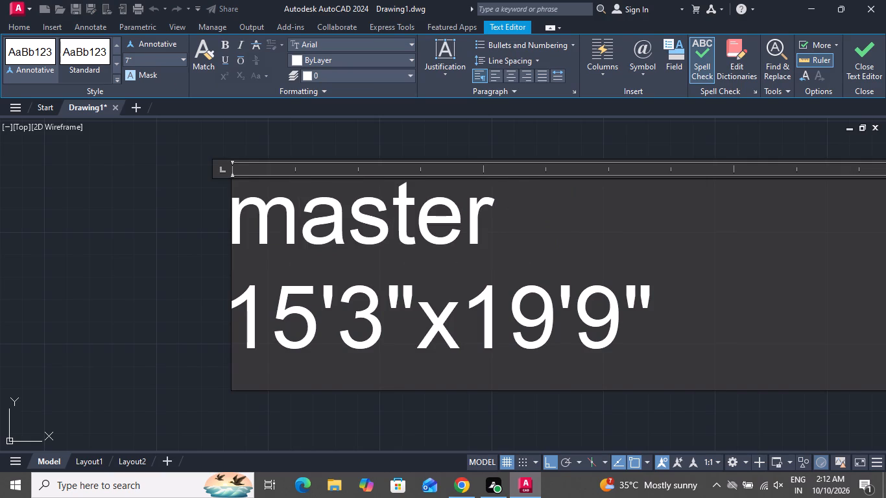
type("bedrrom")
key("Return")
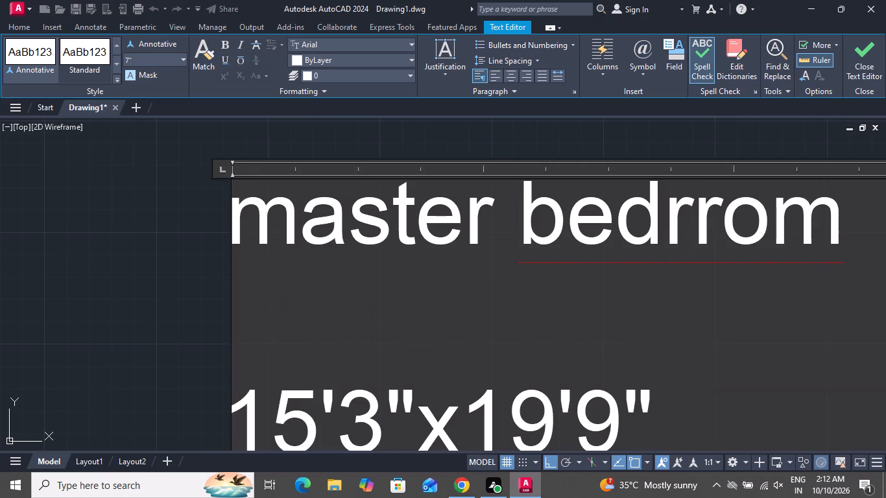
key("BackSpace")
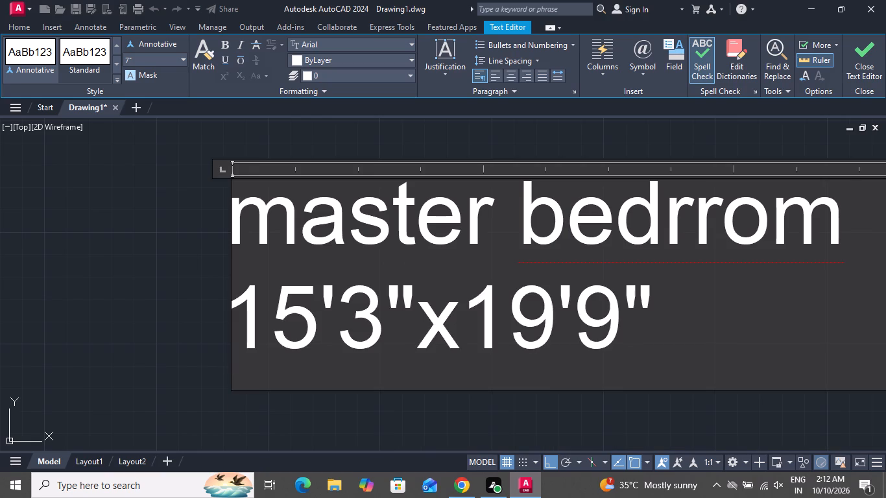
left_click(719, 232)
key("BackSpace")
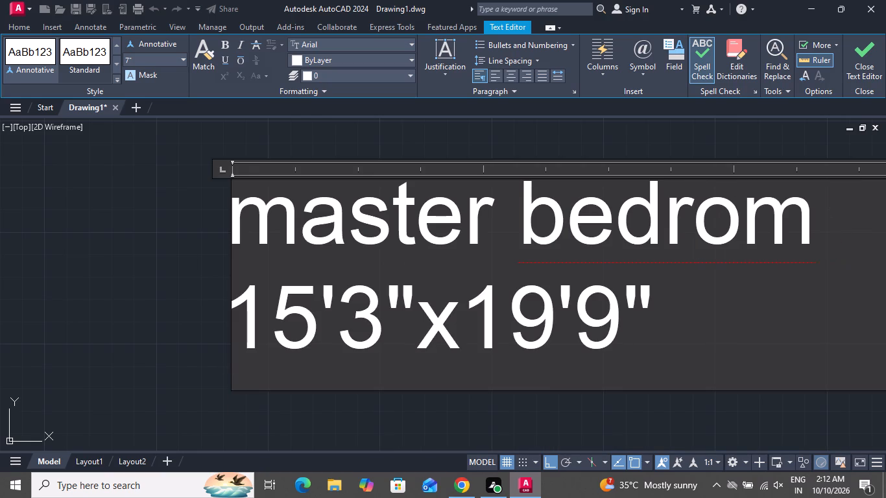
key("o")
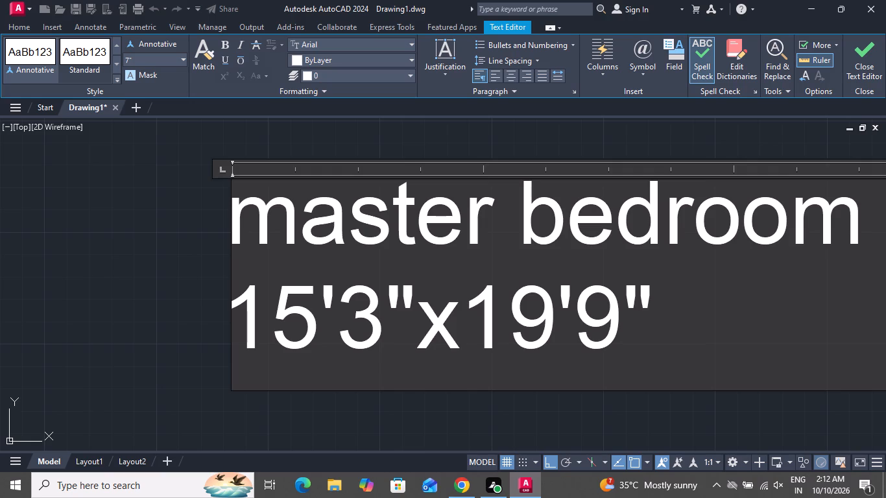
Replace the size line in the master bedroom's label with 16'8"x20'9", keeping the room name.
left_click(669, 317)
key("BackSpace")
key("BackSpace")
key("BackSpace")
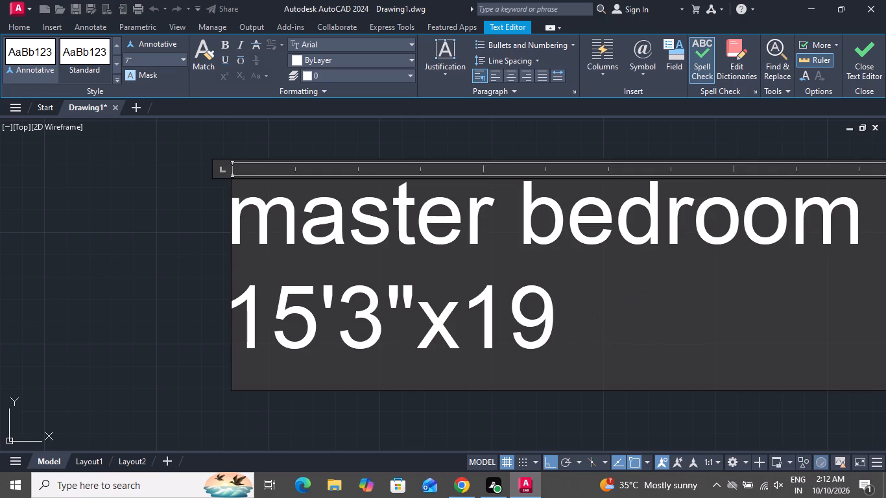
key("BackSpace")
key("BackSpace")
key("BackSpace")
key("BackSpace")
key("BackSpace")
key("BackSpace")
key("BackSpace")
key("BackSpace")
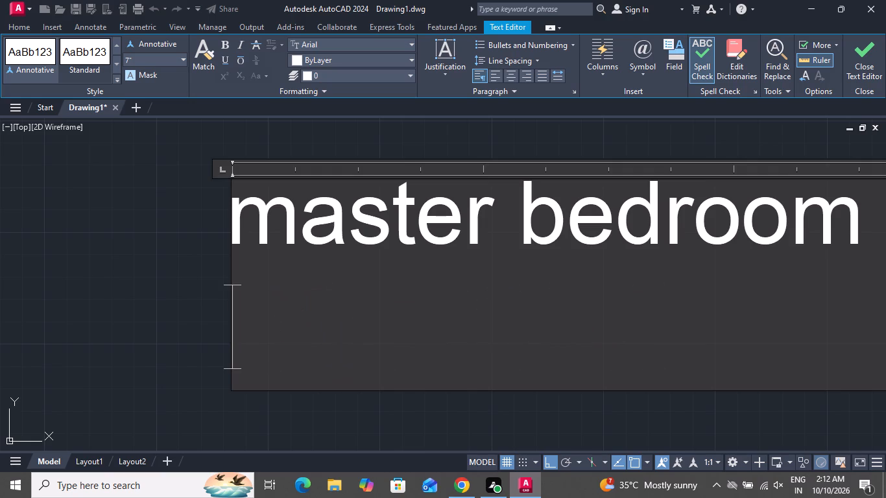
scroll(654, 279, "down", 2)
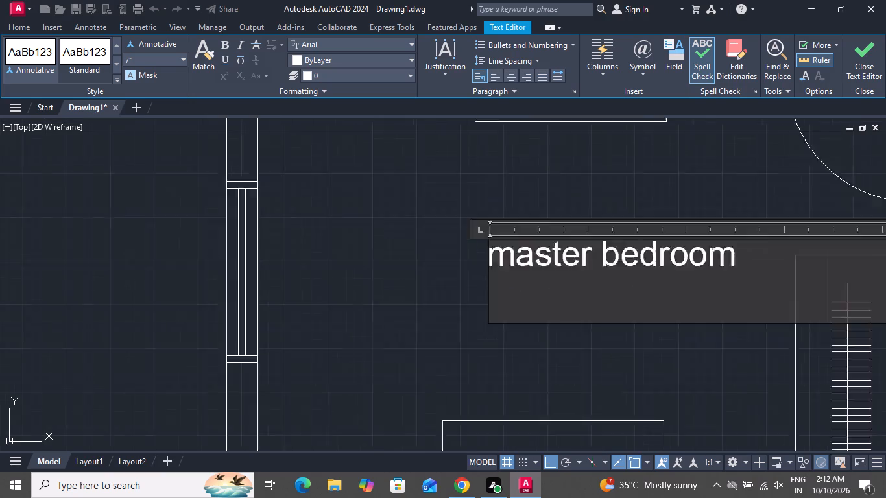
scroll(654, 281, "down", 5)
scroll(654, 288, "up", 2)
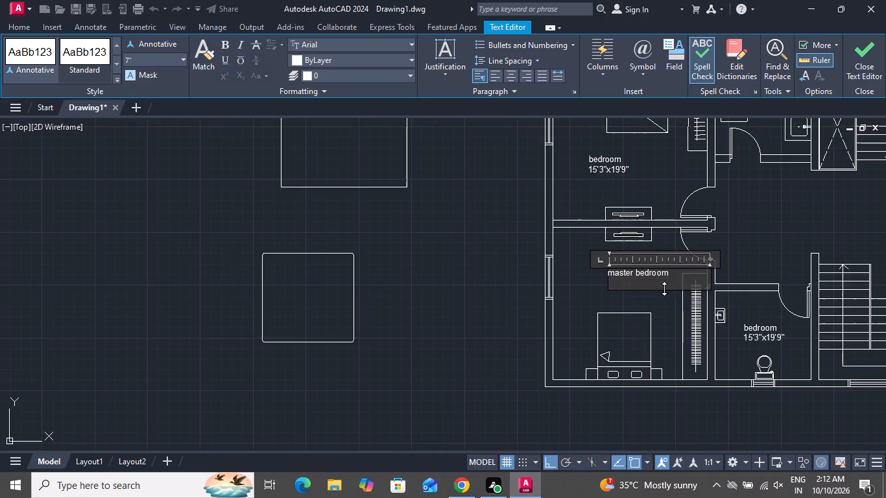
scroll(664, 289, "up", 1)
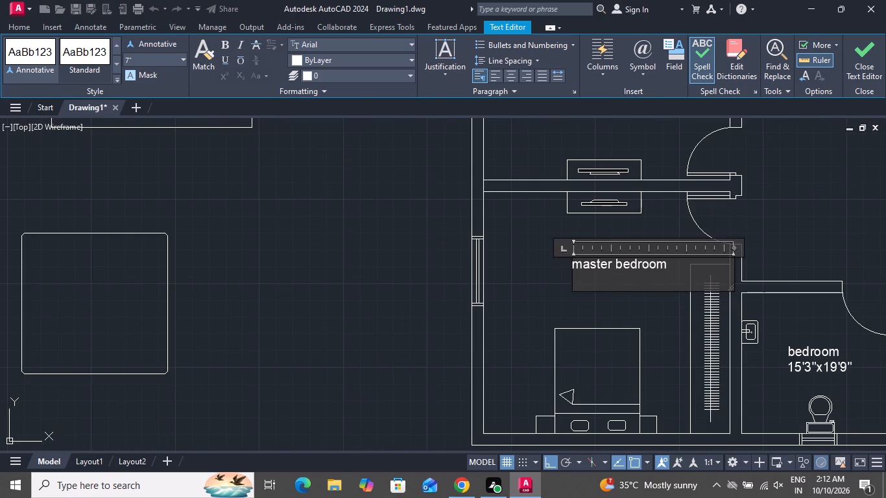
key("1")
type("6'")
key("8")
key("shift+quotedbl")
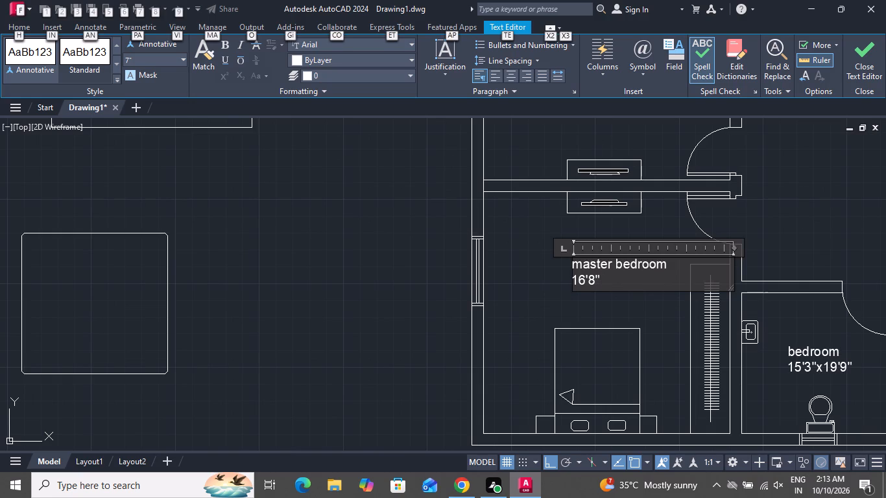
key("2")
key("minus")
key("BackSpace")
key("z")
type("xx")
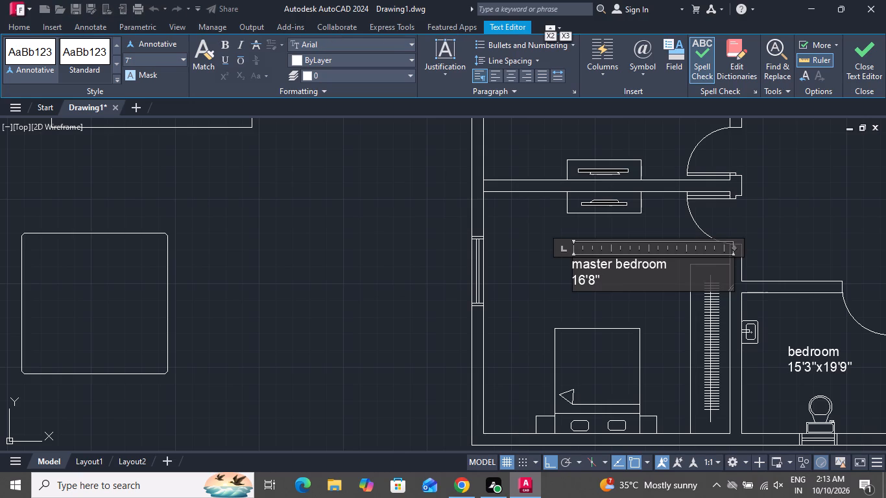
left_click(644, 286)
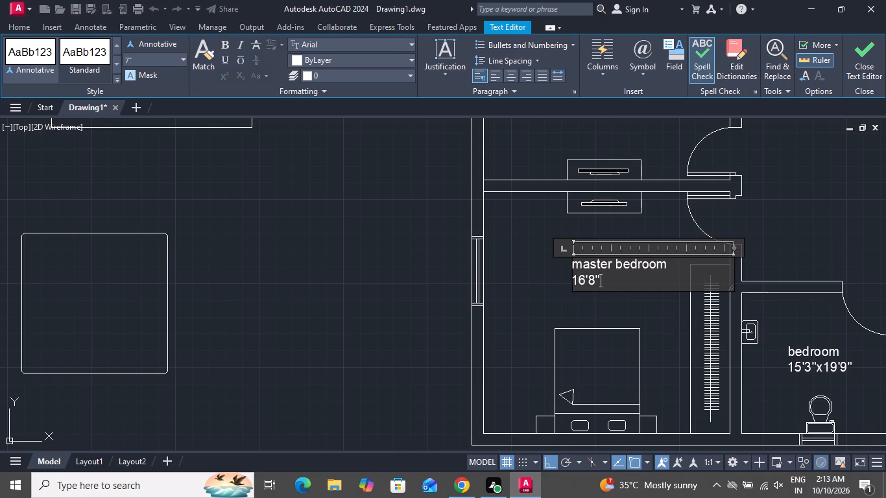
key("x")
type("20'9")
key("shift+quotedbl")
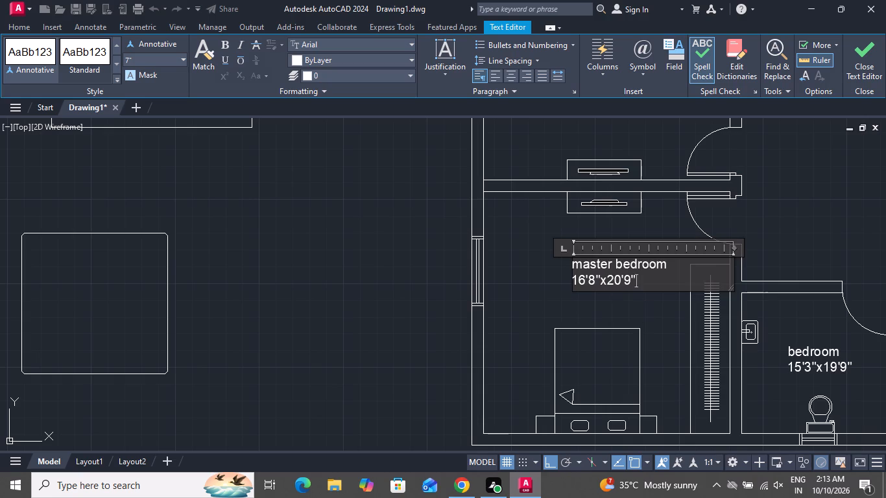
left_click(647, 326)
Change the room name to "attached" in the label of the small toilet room between the master bedroom and the stairs.
scroll(505, 313, "down", 2)
scroll(656, 332, "up", 2)
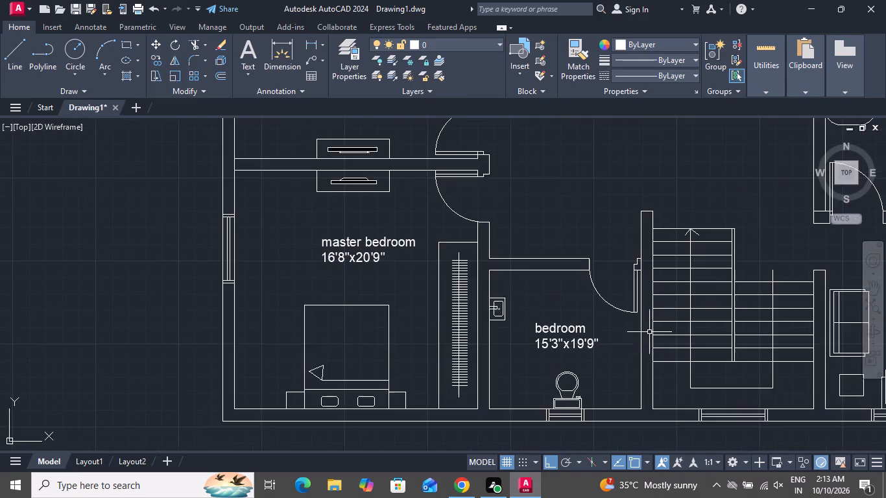
scroll(640, 337, "up", 3)
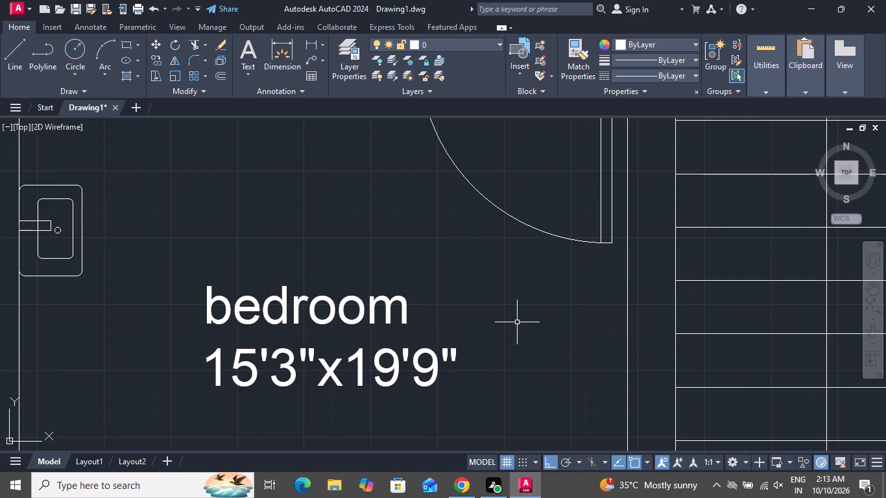
double_click(401, 305)
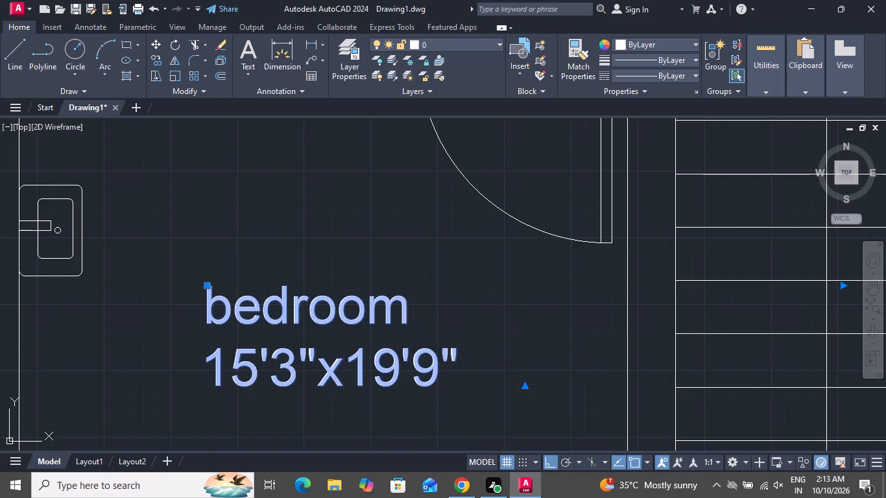
key("BackSpace")
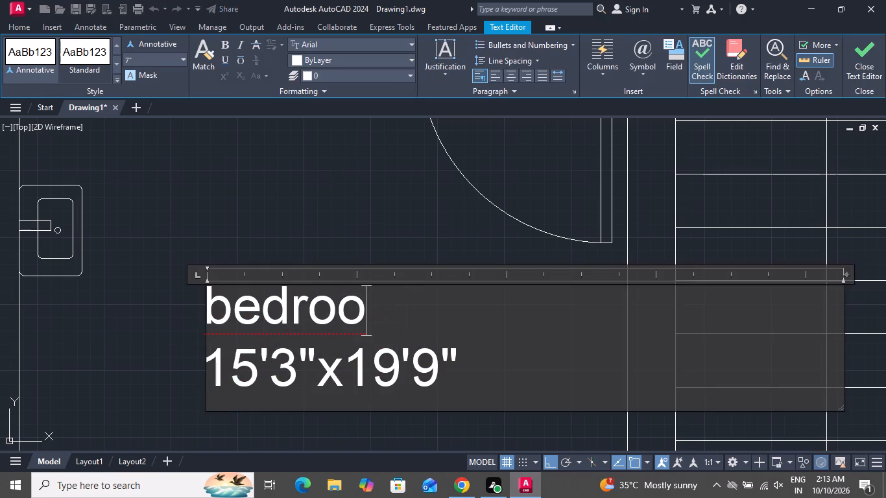
key("BackSpace")
key("BackSpace")
key("BackSpace")
key("BackSpace")
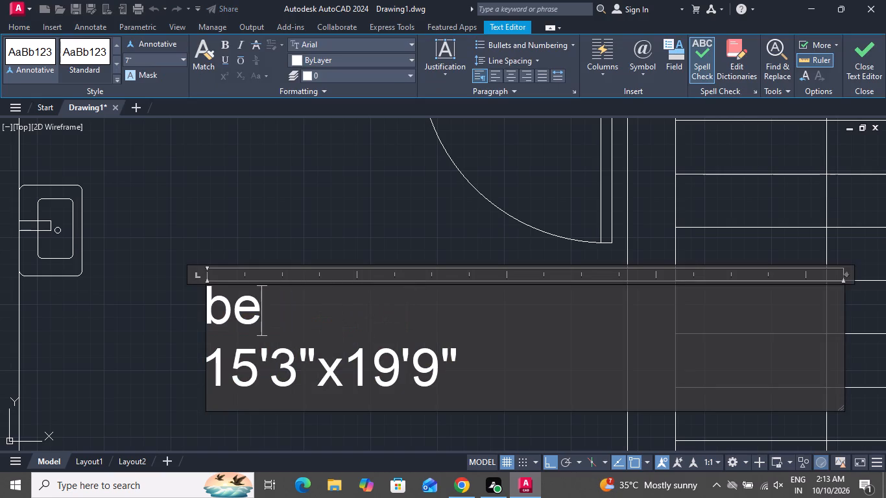
key("BackSpace")
key("BackSpace")
key("a")
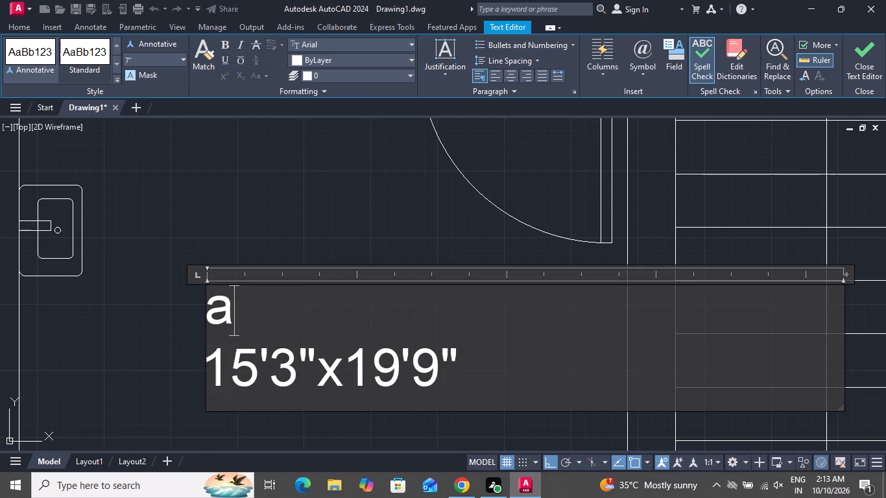
type("tt")
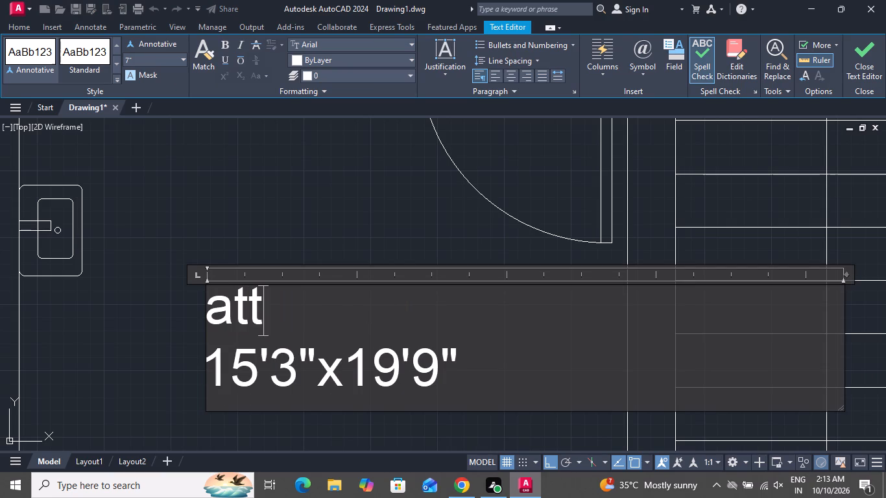
type("ac")
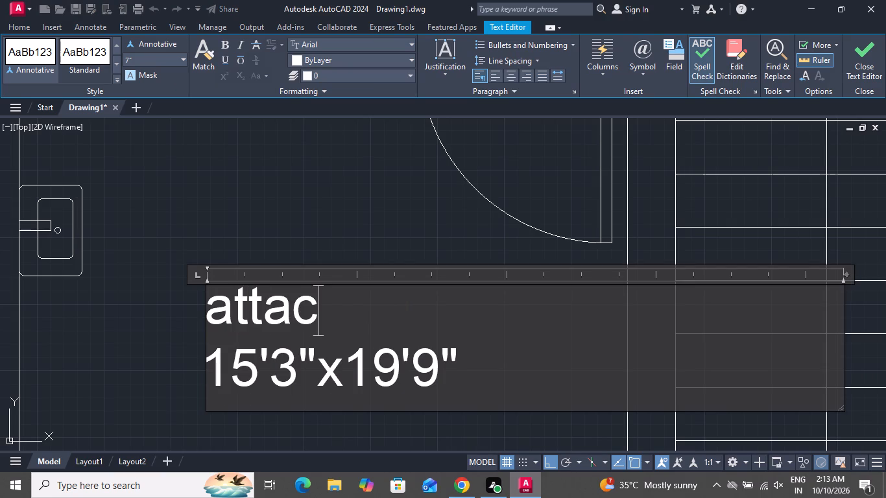
key("h")
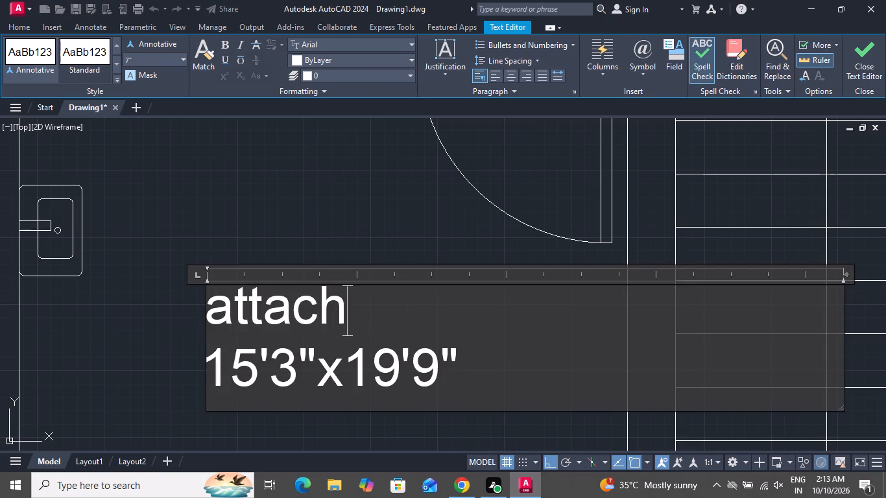
type("ed")
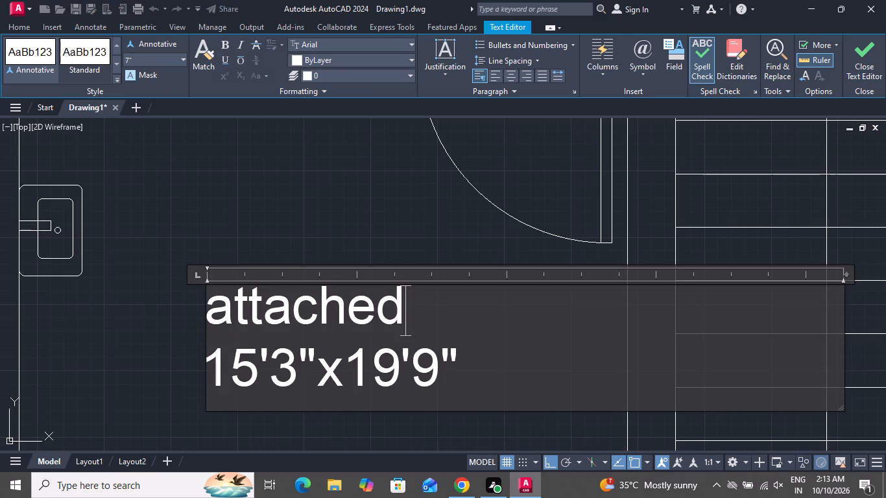
left_click(445, 324)
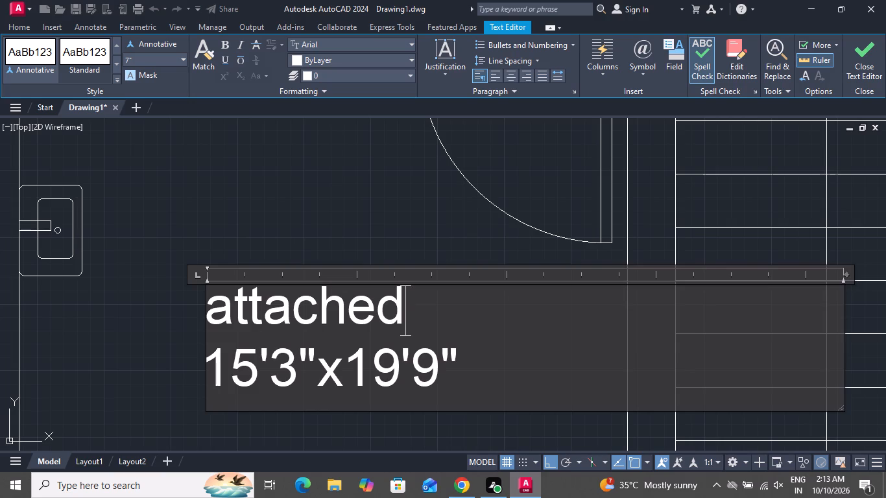
Replace the size line in the attached bathroom's label with 9'5"x9".
left_click(498, 352)
key("BackSpace")
key("BackSpace")
key("BackSpace")
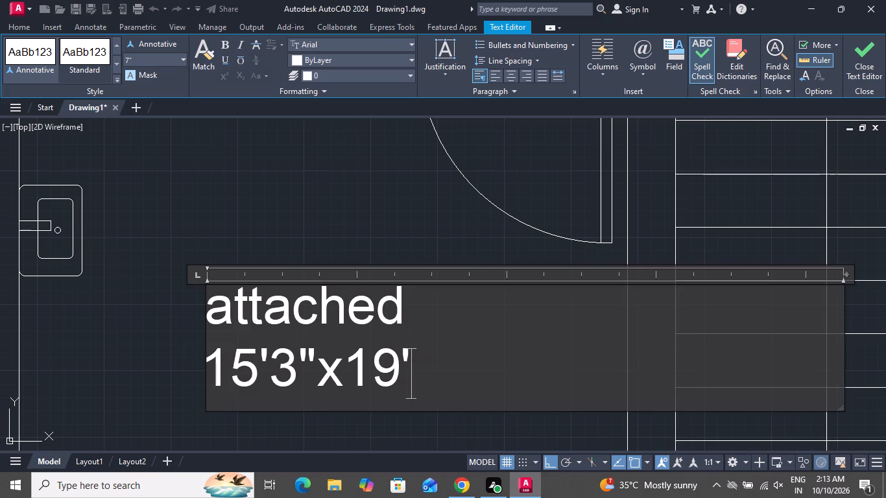
key("BackSpace")
key("BackSpace")
key("BackSpace")
key("BackSpace")
key("BackSpace")
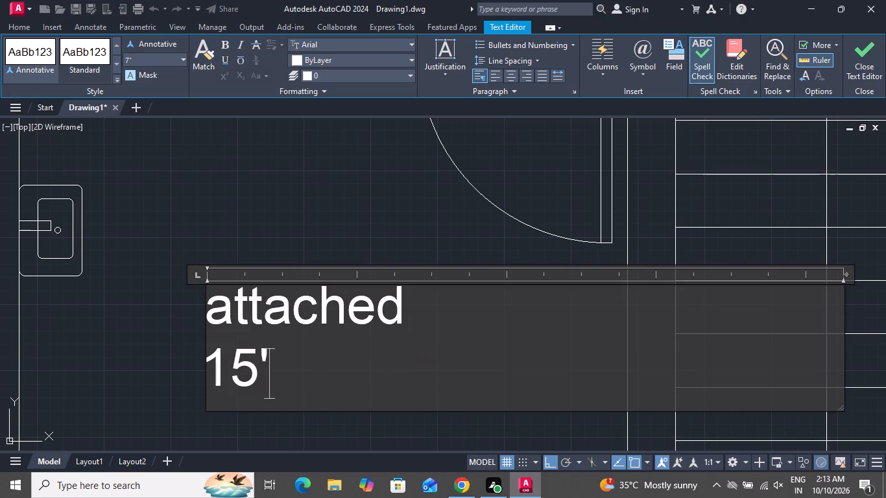
key("BackSpace")
key("BackSpace")
key("BackSpace")
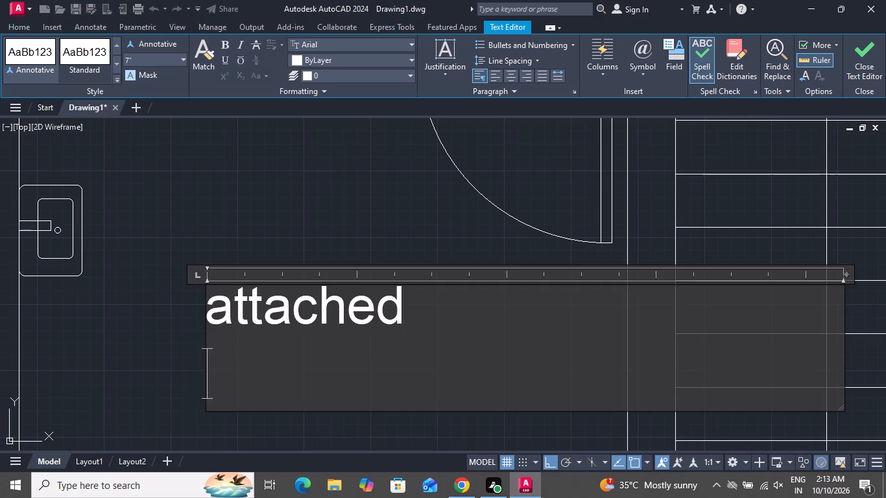
key("8")
key("BackSpace")
type("9'")
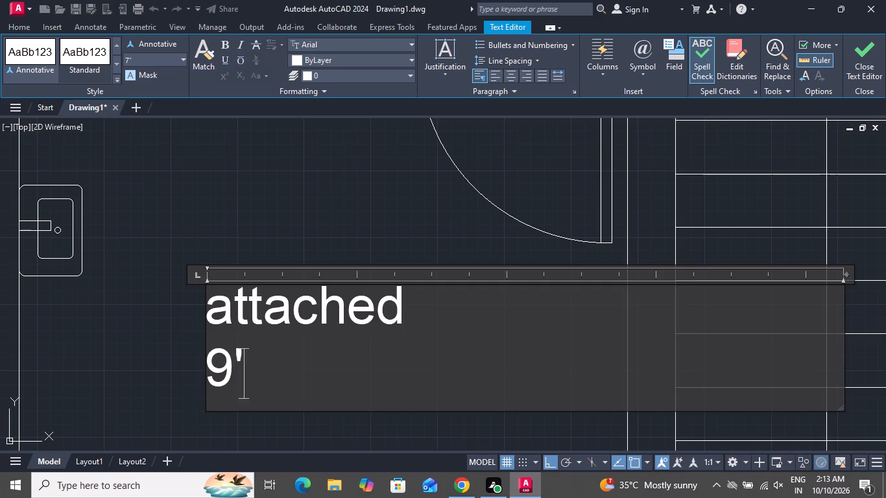
type("5\"x")
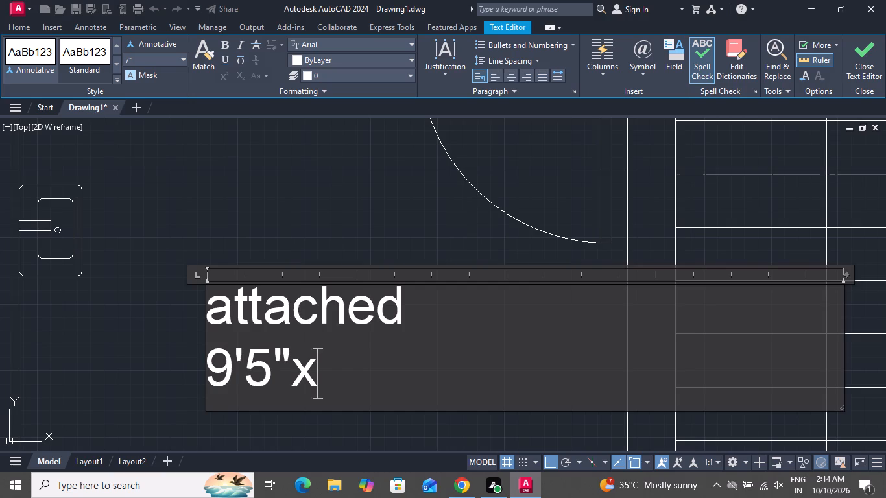
key("9")
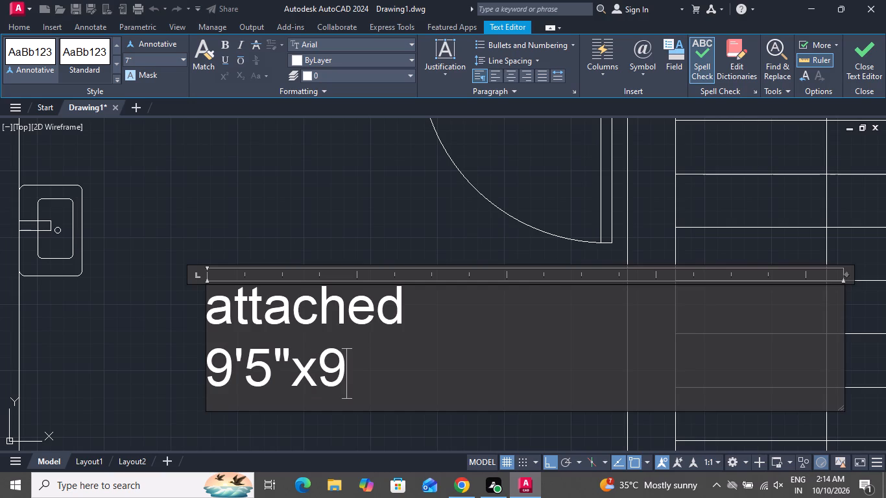
key("shift+quotedbl")
key("Return")
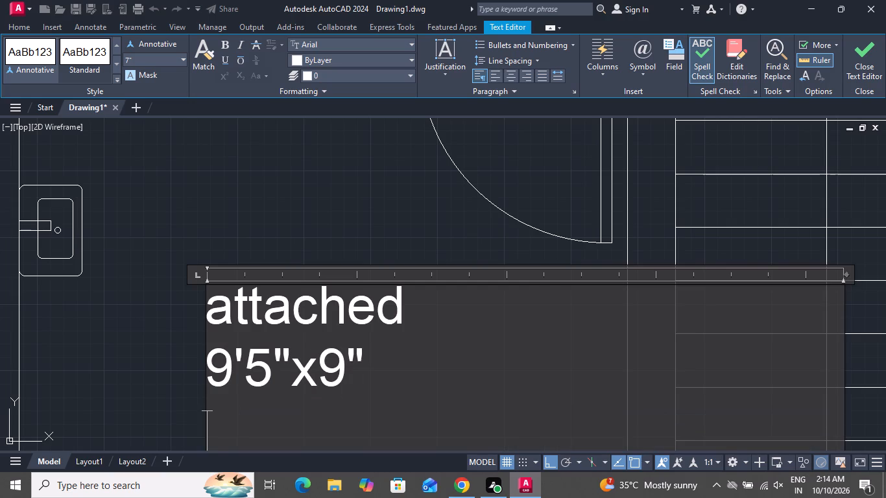
key("Return")
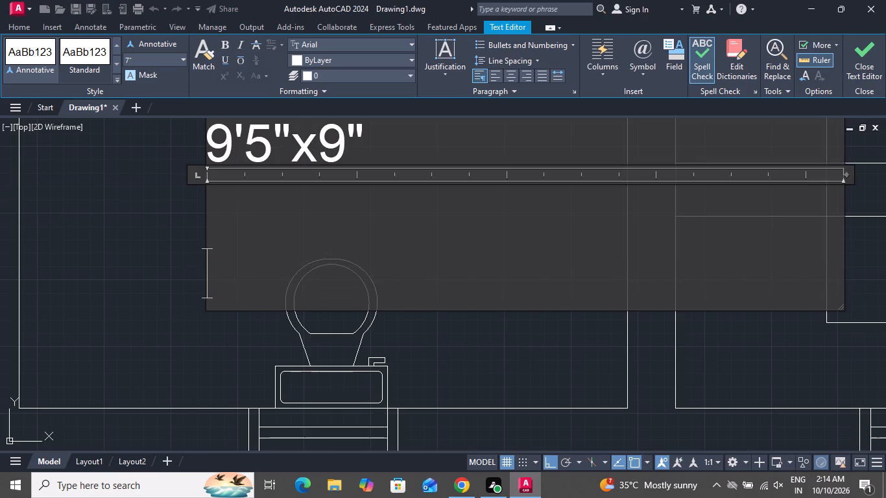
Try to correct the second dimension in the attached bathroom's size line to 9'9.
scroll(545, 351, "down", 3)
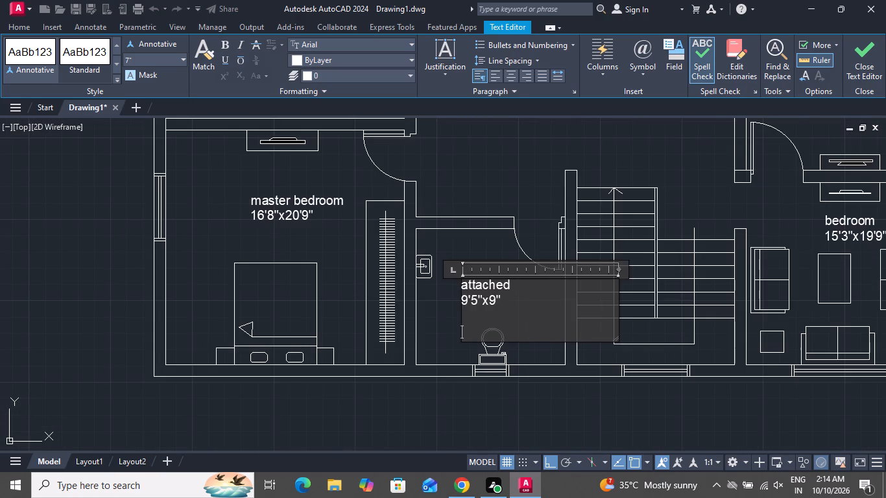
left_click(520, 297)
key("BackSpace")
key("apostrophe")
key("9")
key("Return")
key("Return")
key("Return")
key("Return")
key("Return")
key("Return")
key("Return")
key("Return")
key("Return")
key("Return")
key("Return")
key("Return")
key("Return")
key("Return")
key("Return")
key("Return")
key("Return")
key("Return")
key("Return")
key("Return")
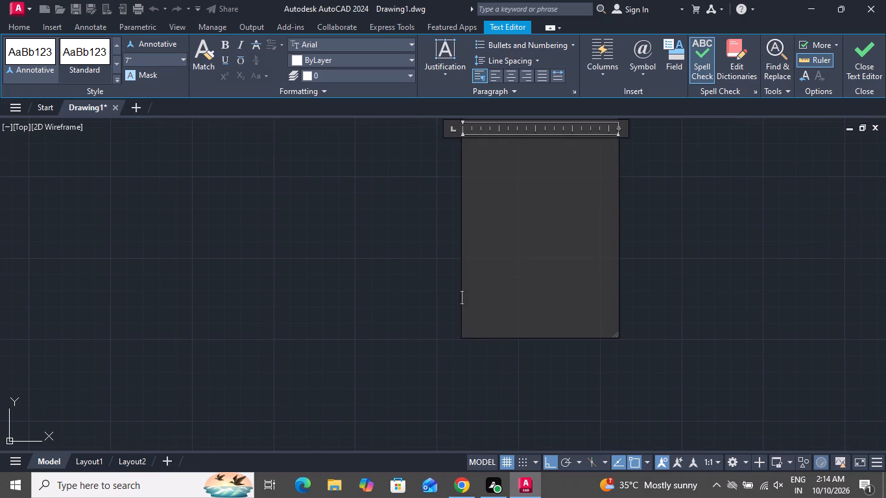
Remove the blank lines from the attached bathroom's label and re-enter the second dimension so the size reads 9'5"x9'9".
scroll(537, 303, "down", 4)
key("BackSpace")
key("BackSpace")
key("BackSpace")
key("BackSpace")
key("BackSpace")
key("BackSpace")
key("BackSpace")
key("BackSpace")
key("BackSpace")
key("BackSpace")
key("BackSpace")
key("BackSpace")
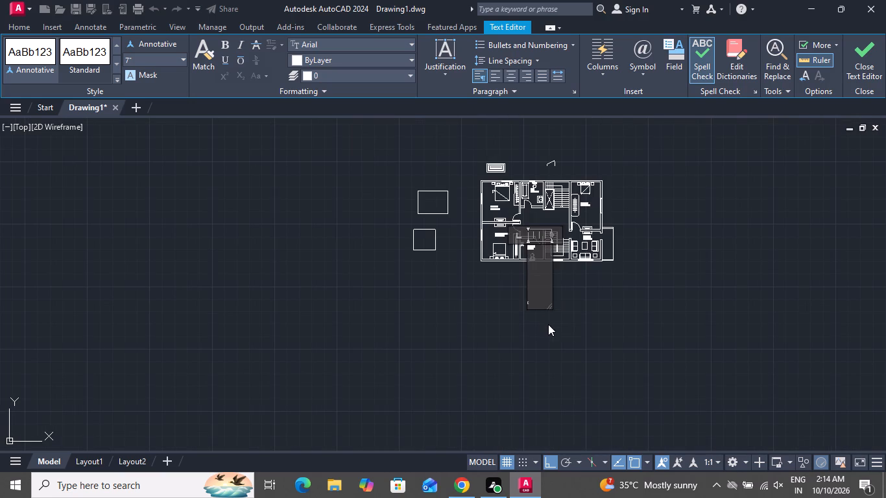
key("BackSpace")
key("BackSpace")
key("BackSpace")
key("BackSpace")
key("BackSpace")
key("BackSpace")
key("BackSpace")
key("BackSpace")
key("BackSpace")
key("BackSpace")
key("BackSpace")
key("BackSpace")
key("BackSpace")
key("BackSpace")
key("BackSpace")
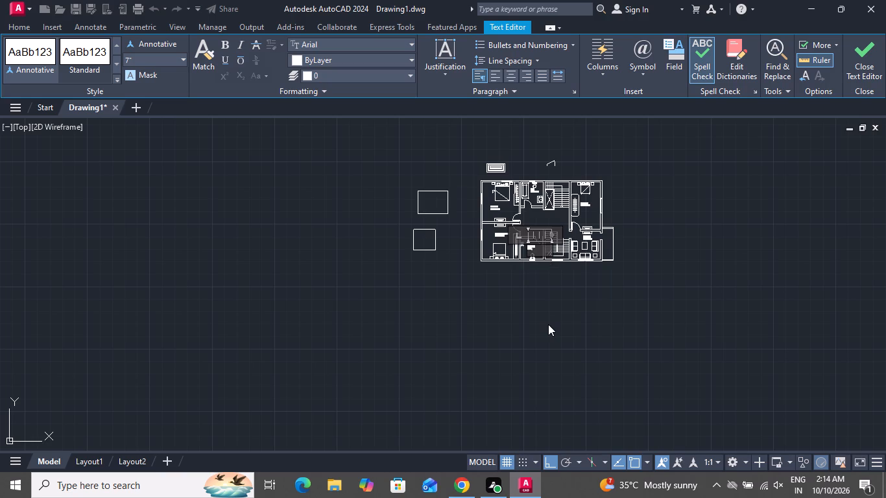
scroll(550, 331, "up", 2)
scroll(568, 225, "up", 1)
scroll(557, 234, "down", 2)
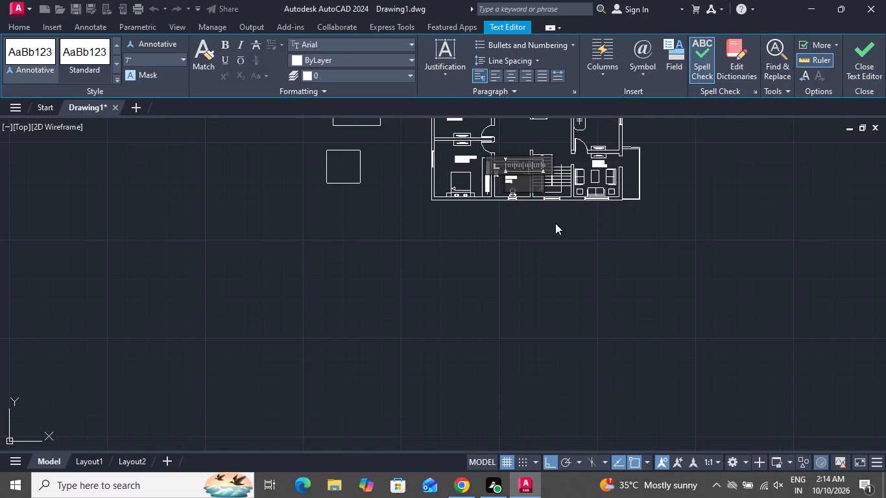
scroll(533, 156, "up", 6)
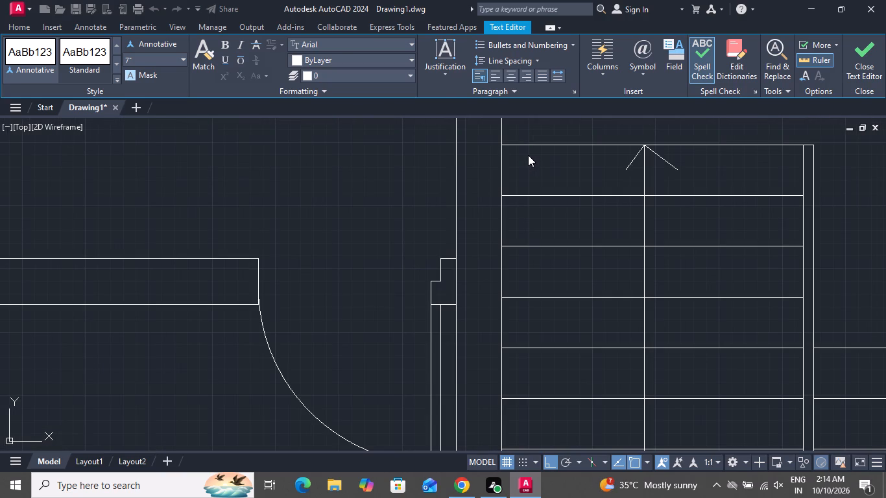
scroll(545, 248, "down", 3)
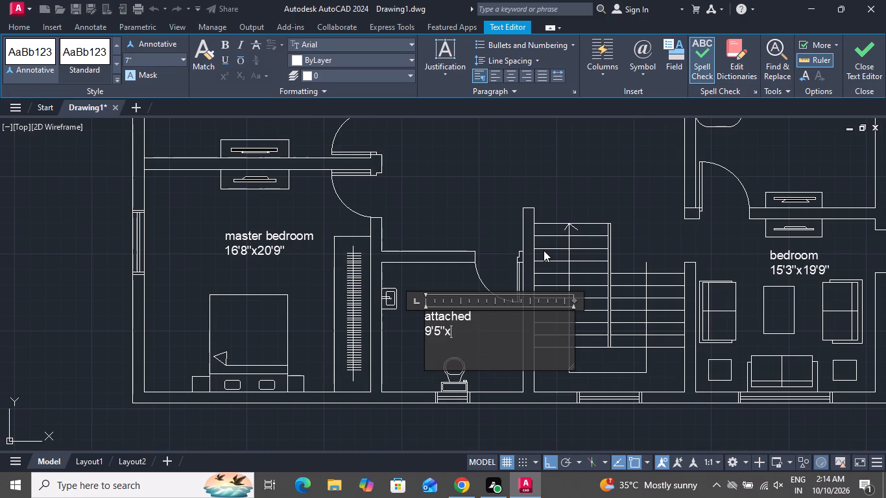
key("9")
type("'9")
key("shift+quotedbl")
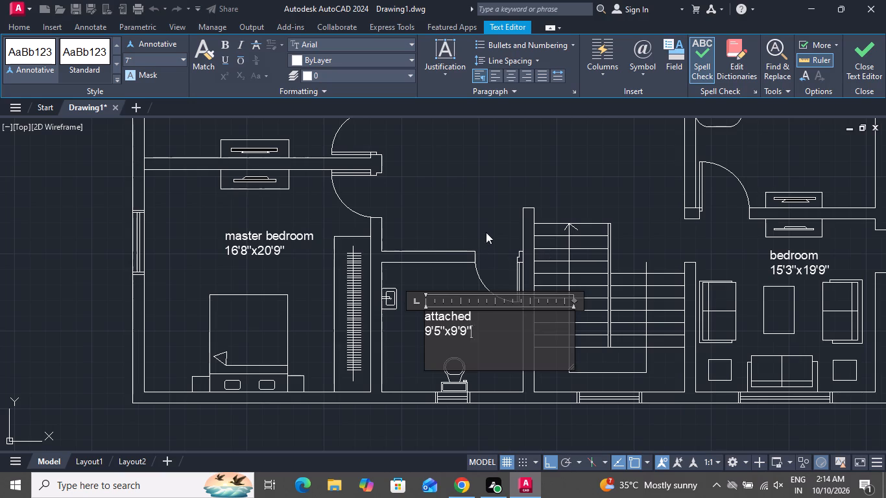
left_click(486, 232)
Change the room name to "family living" in the label of the sofa-furnished room at the plan's lower right.
scroll(488, 231, "down", 2)
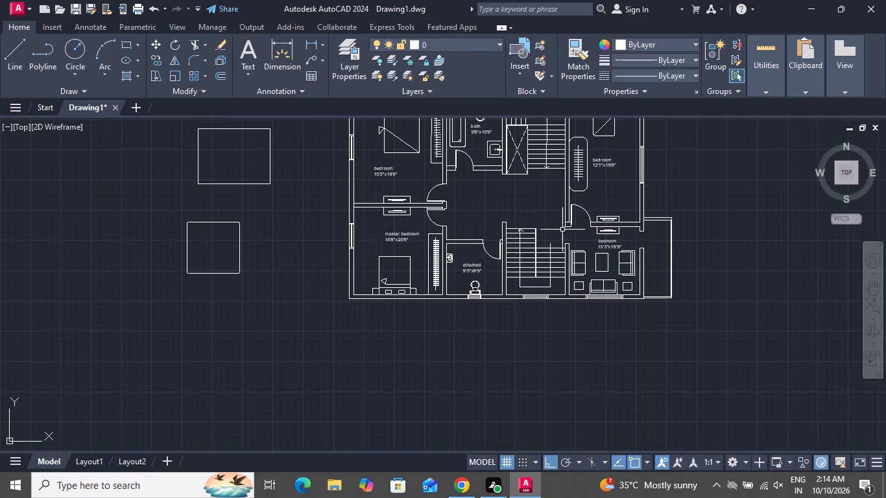
scroll(619, 246, "up", 4)
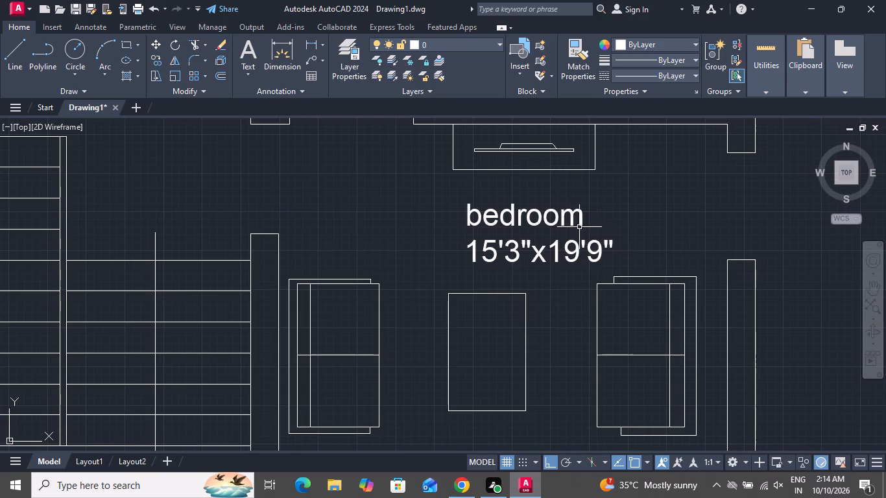
double_click(583, 215)
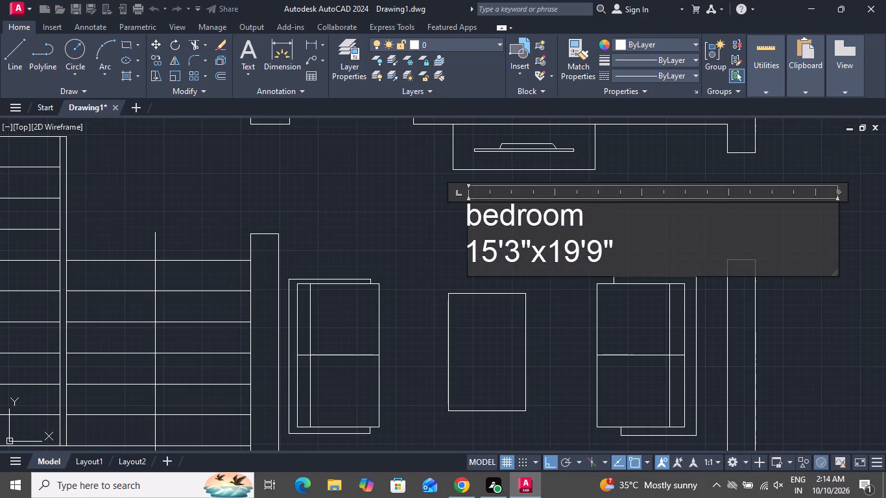
key("BackSpace")
key("BackSpace")
key("BackSpace")
key("BackSpace")
key("BackSpace")
key("BackSpace")
key("BackSpace")
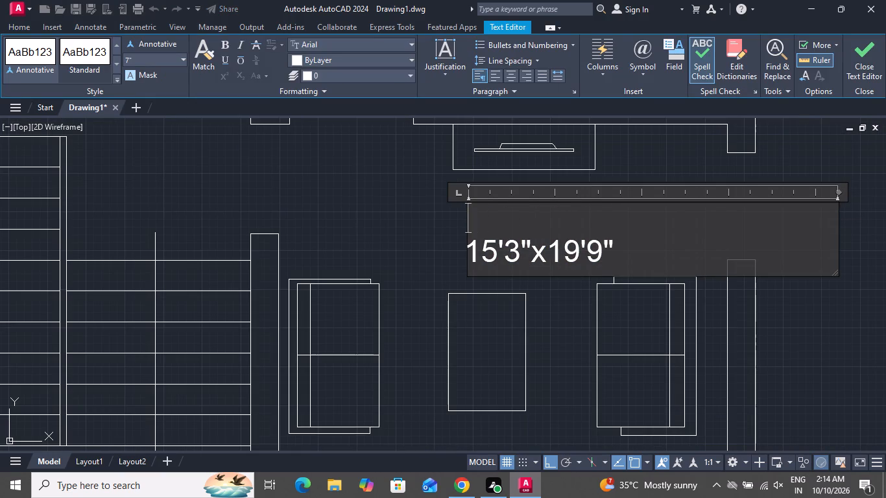
type("family")
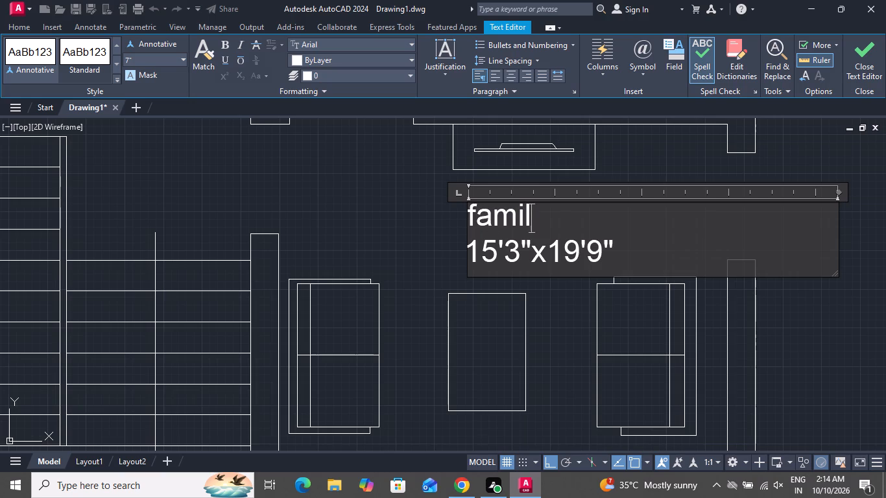
key("space")
type("li")
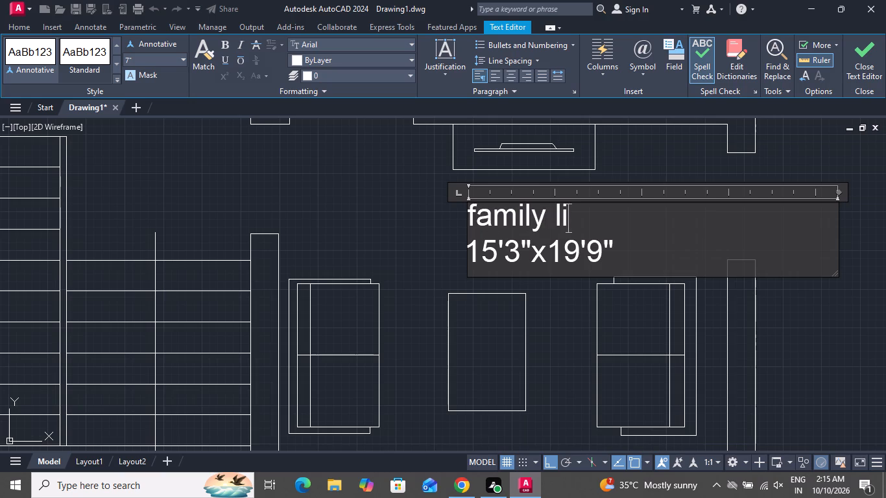
key("v")
type("inf")
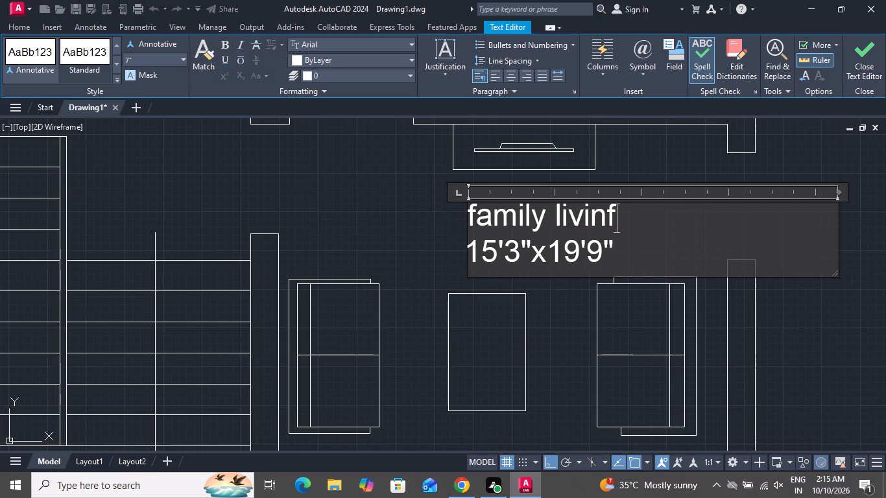
key("BackSpace")
key("g")
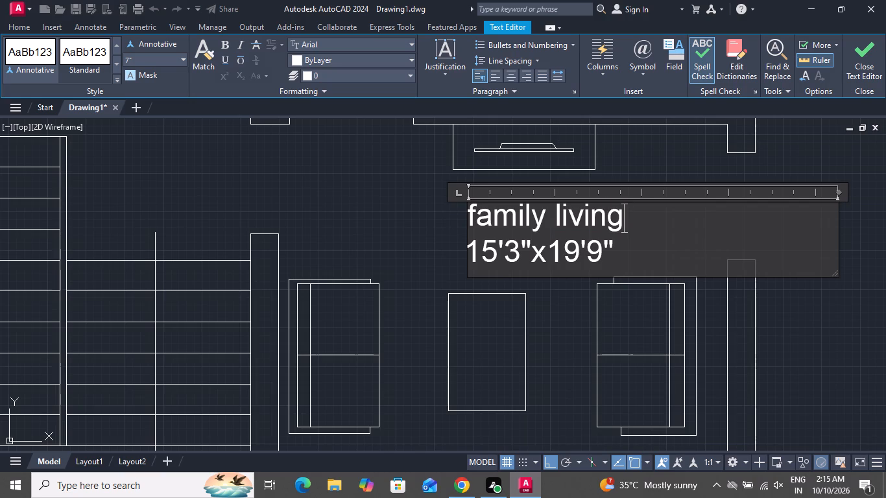
left_click(284, 137)
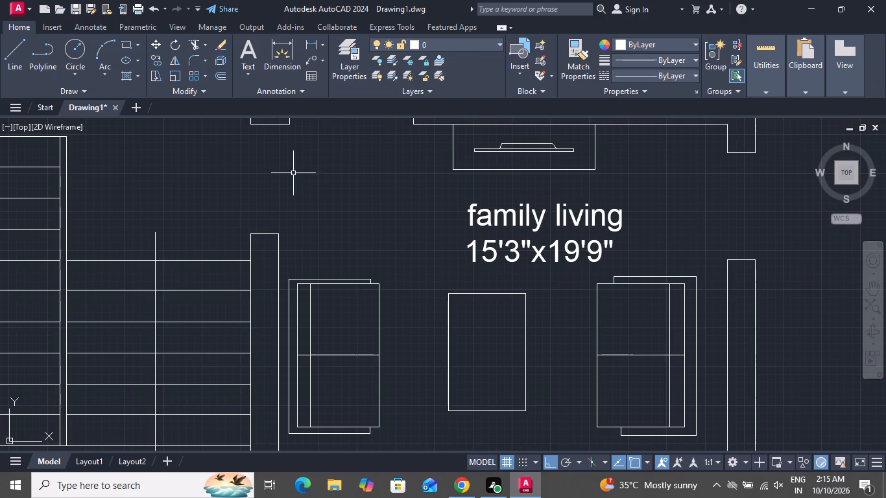
Delete the stray set of nested rectangles above the plan's upper-left bedroom.
scroll(333, 207, "down", 4)
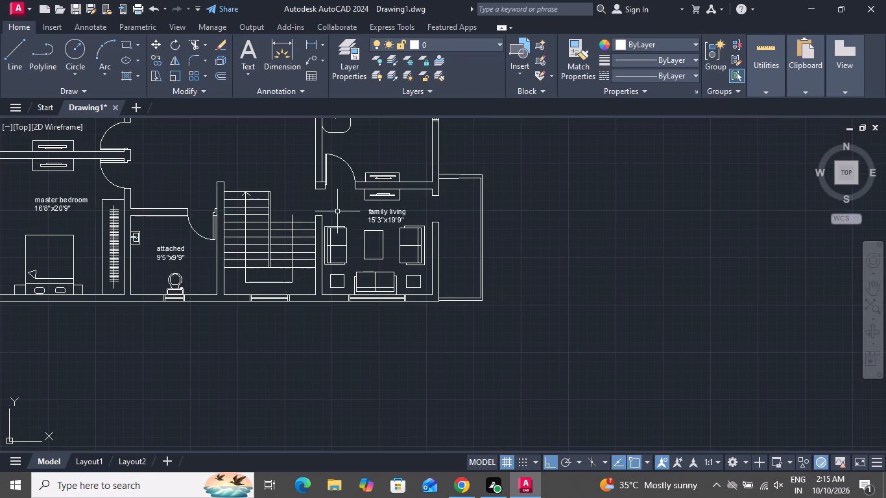
scroll(338, 211, "down", 2)
scroll(278, 158, "up", 3)
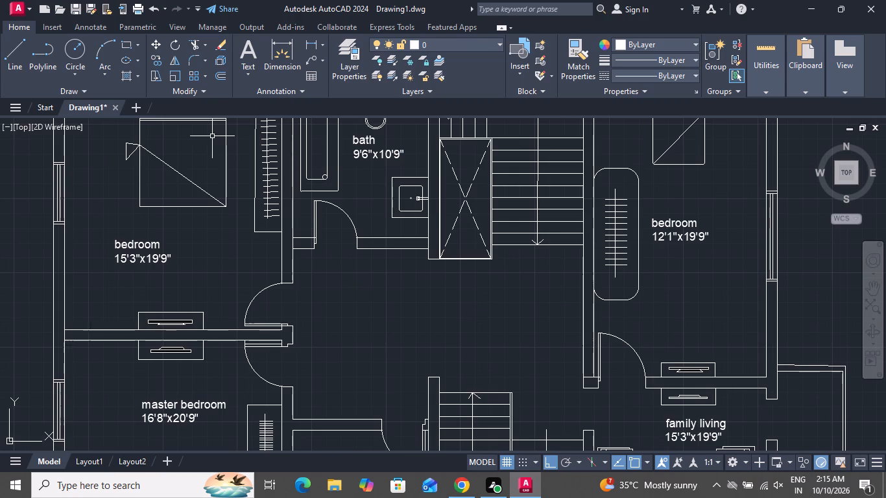
scroll(187, 270, "down", 1)
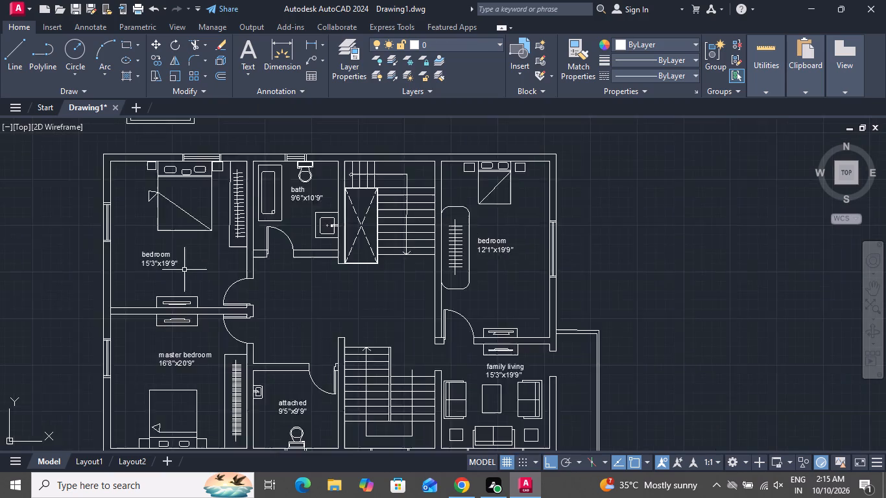
scroll(184, 270, "down", 2)
scroll(184, 270, "up", 1)
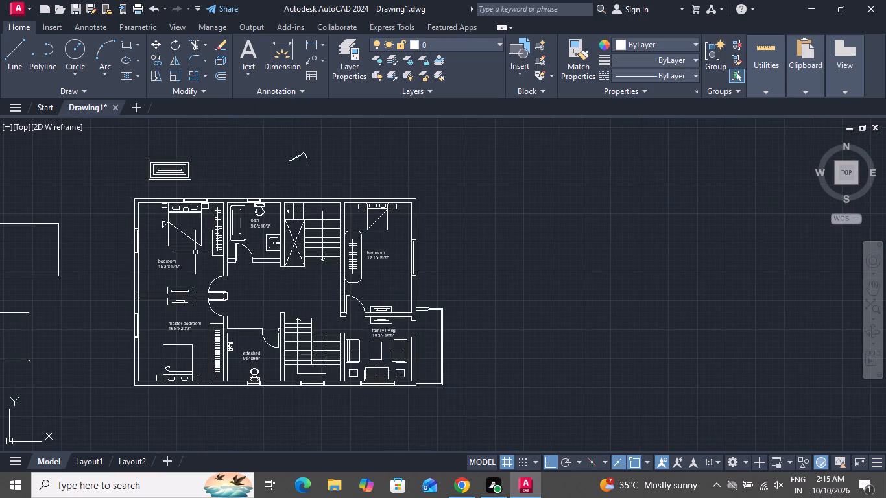
scroll(184, 252, "up", 1)
scroll(184, 252, "down", 2)
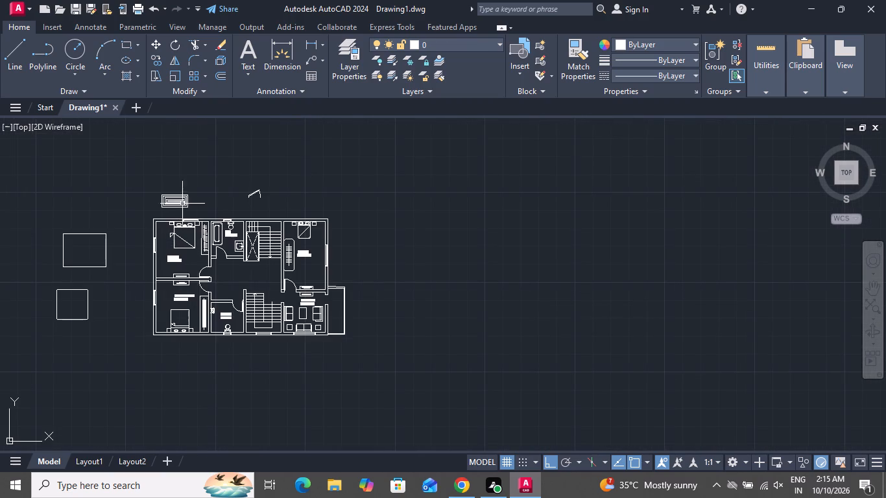
left_click(190, 185)
left_click(88, 209)
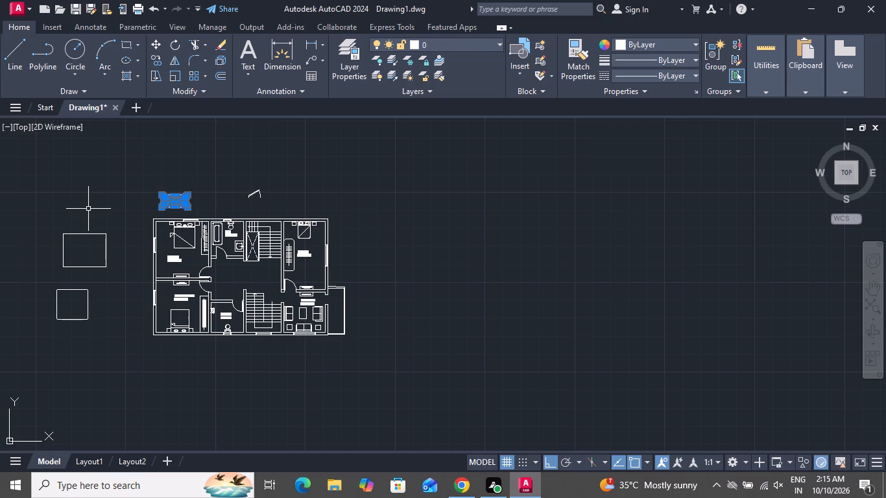
key("Delete")
Delete the two loose rectangles lying outside the plan to its left.
left_click_drag(119, 204, 101, 243)
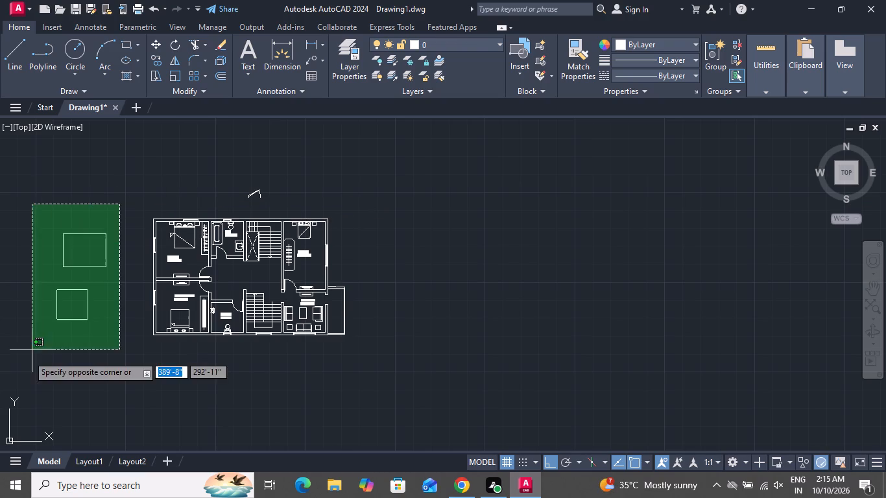
left_click(25, 362)
key("Delete")
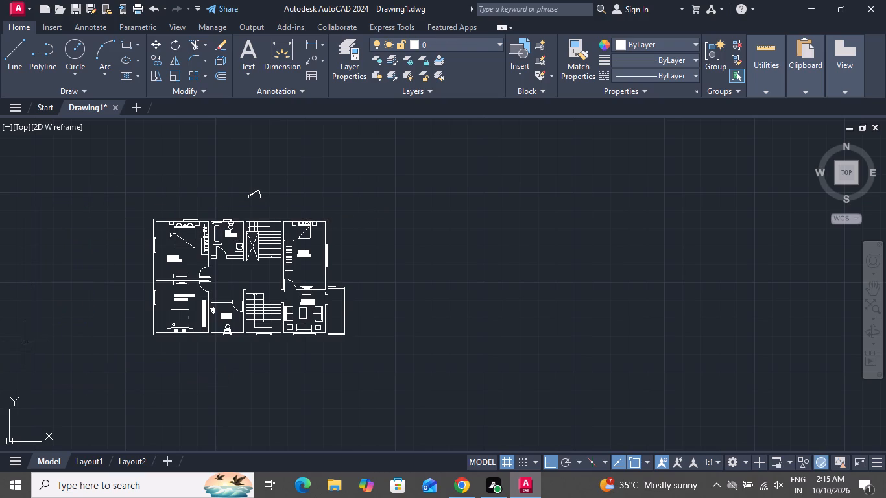
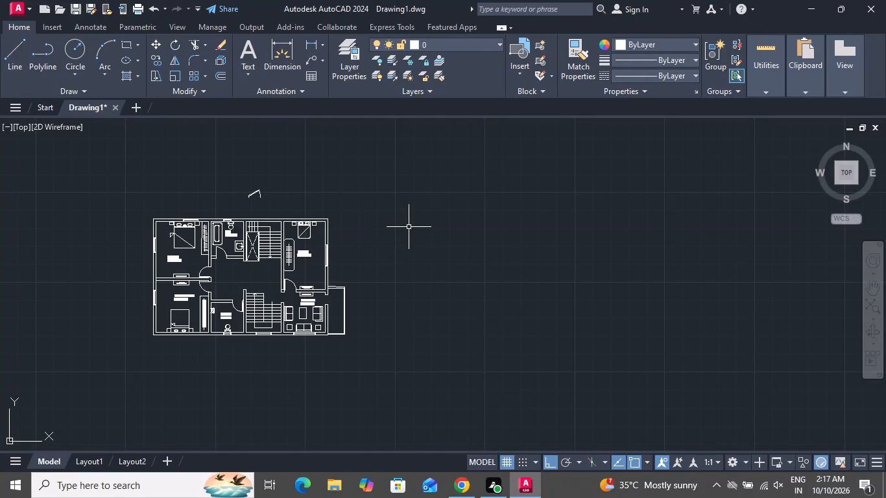
Delete the small stray line and arc fragment lying above the floor plan.
scroll(409, 226, "down", 1)
scroll(283, 195, "up", 1)
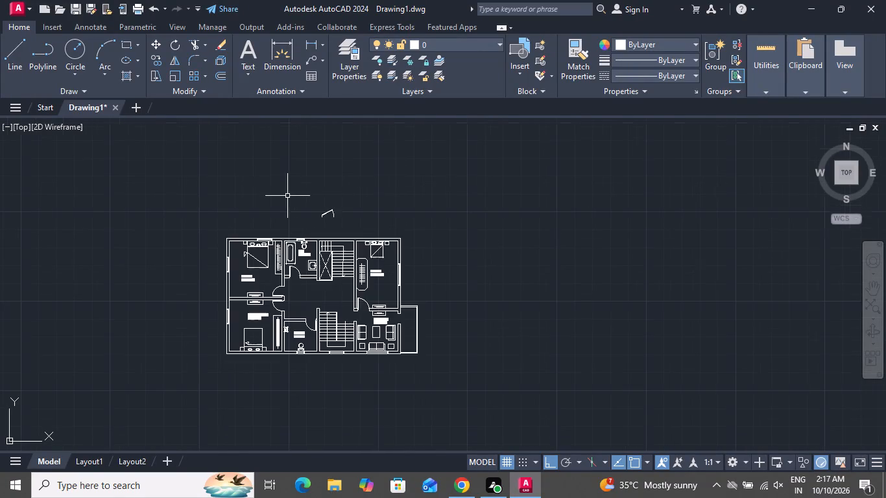
left_click_drag(346, 209, 336, 213)
left_click(285, 220)
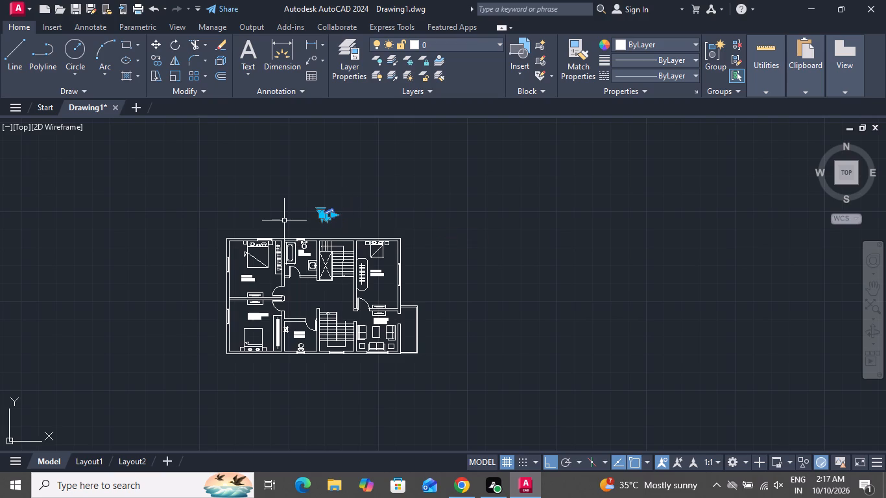
key("Delete")
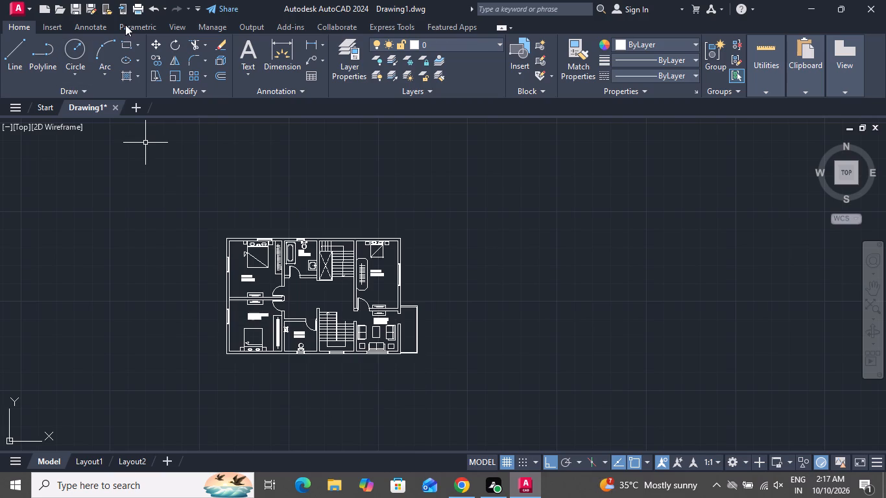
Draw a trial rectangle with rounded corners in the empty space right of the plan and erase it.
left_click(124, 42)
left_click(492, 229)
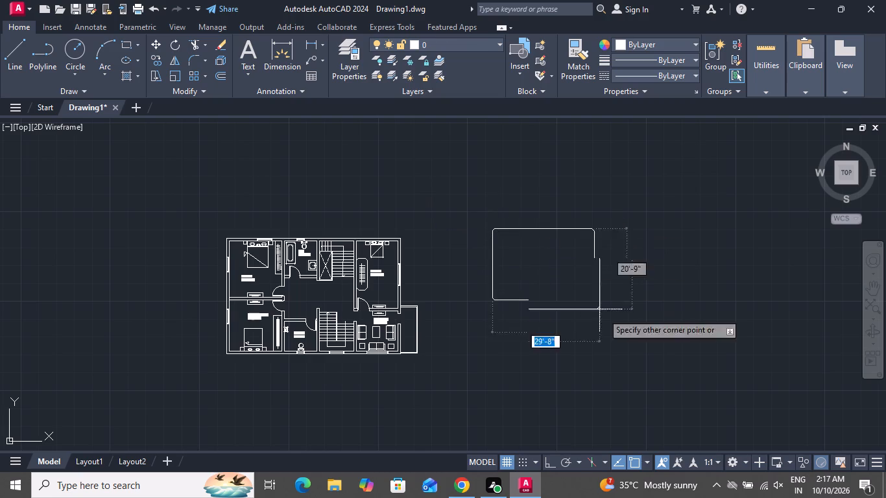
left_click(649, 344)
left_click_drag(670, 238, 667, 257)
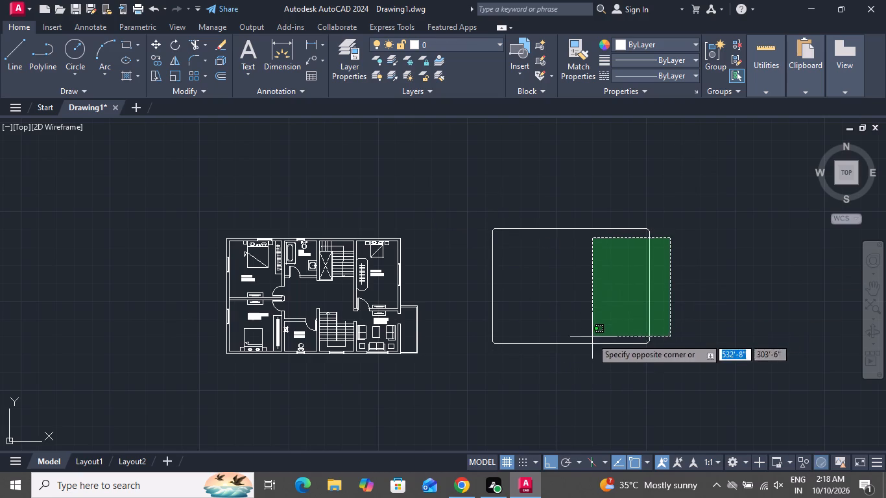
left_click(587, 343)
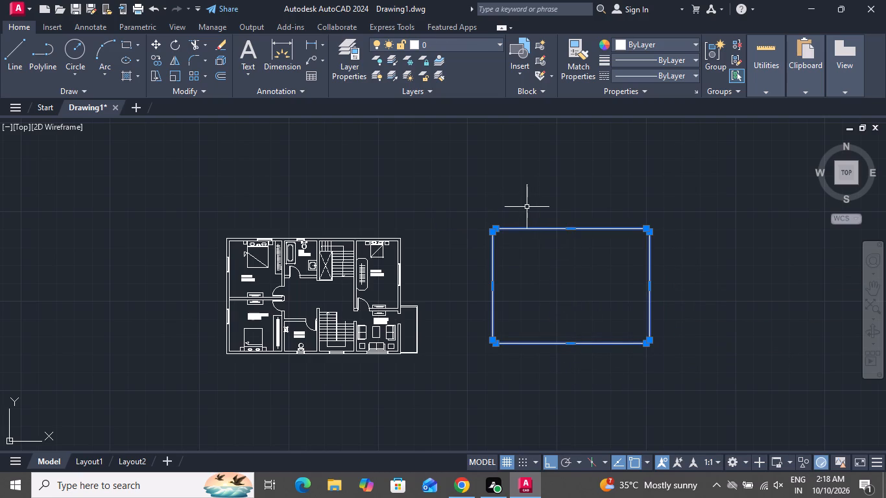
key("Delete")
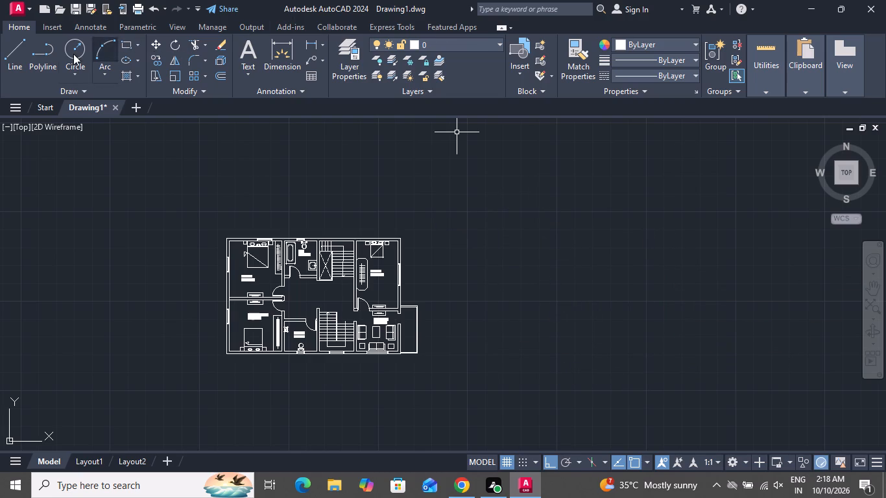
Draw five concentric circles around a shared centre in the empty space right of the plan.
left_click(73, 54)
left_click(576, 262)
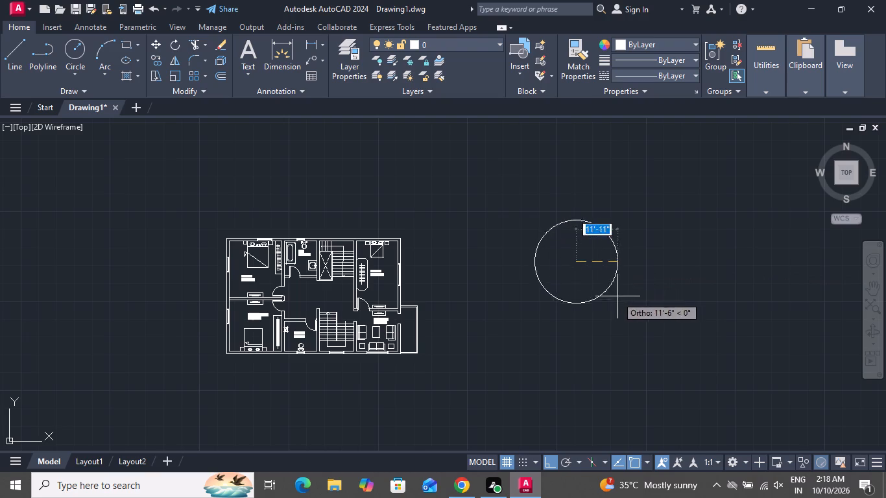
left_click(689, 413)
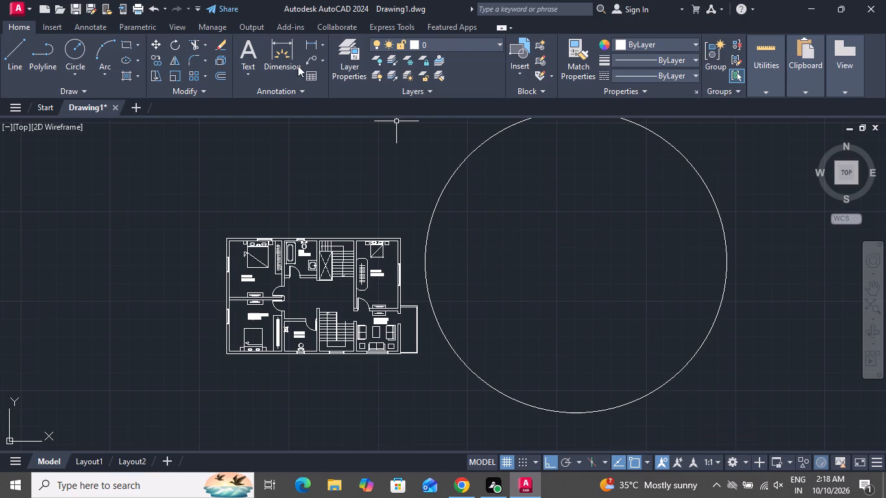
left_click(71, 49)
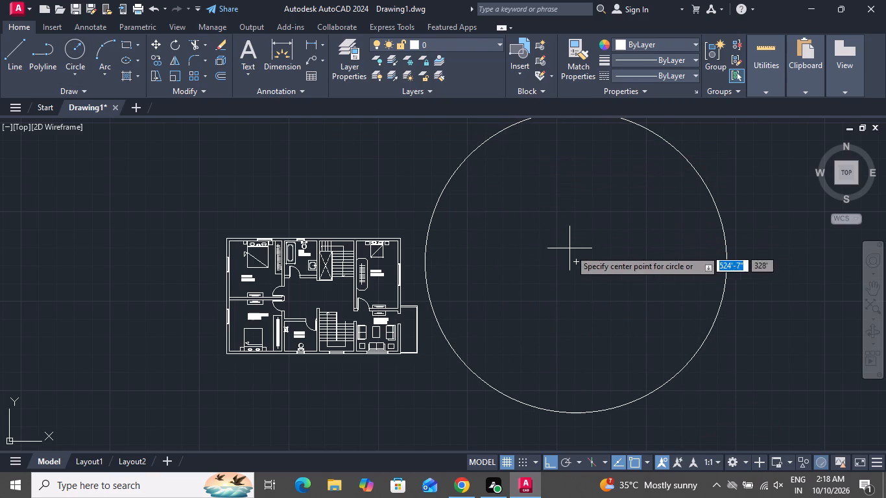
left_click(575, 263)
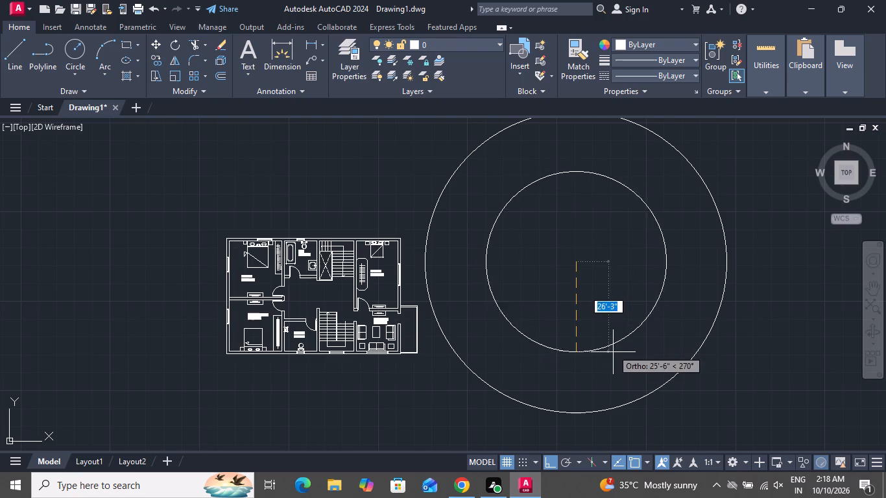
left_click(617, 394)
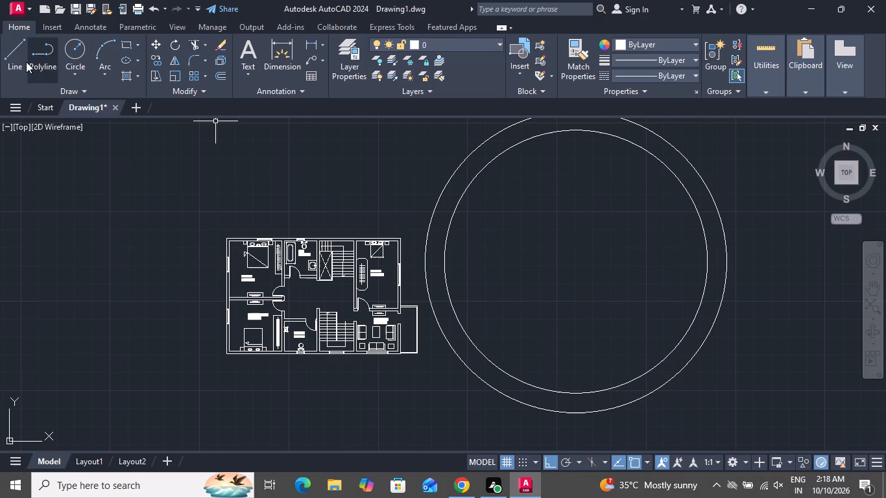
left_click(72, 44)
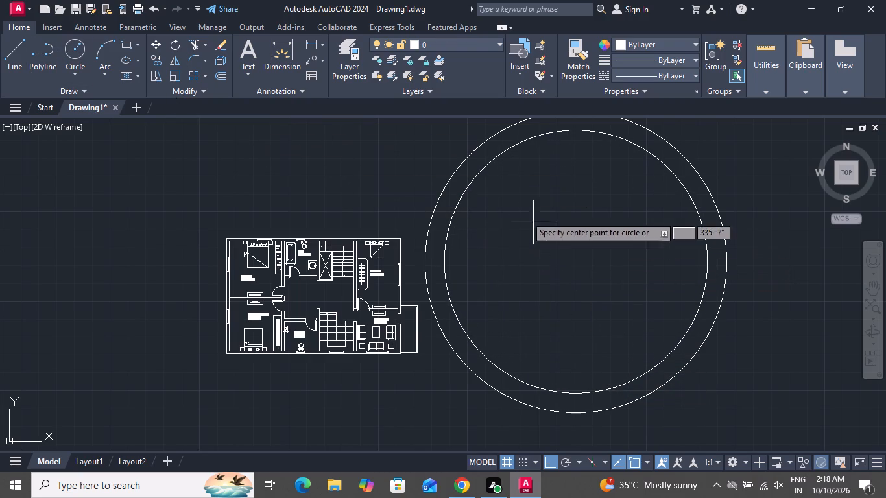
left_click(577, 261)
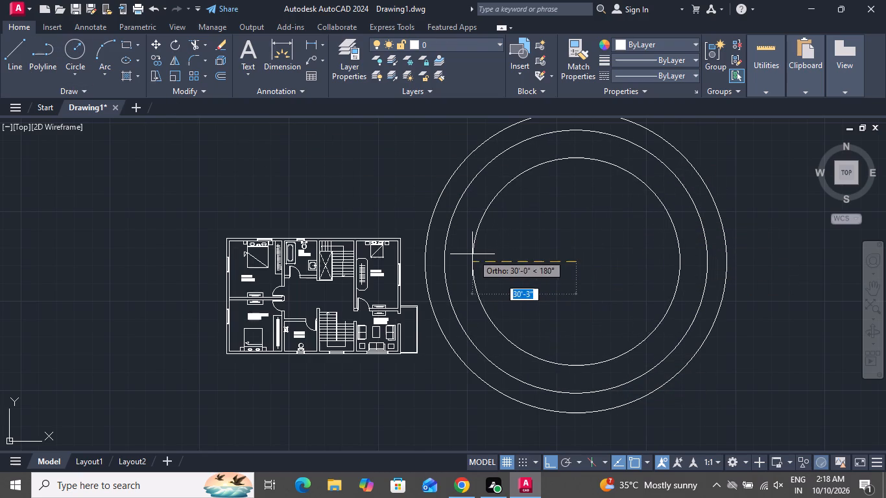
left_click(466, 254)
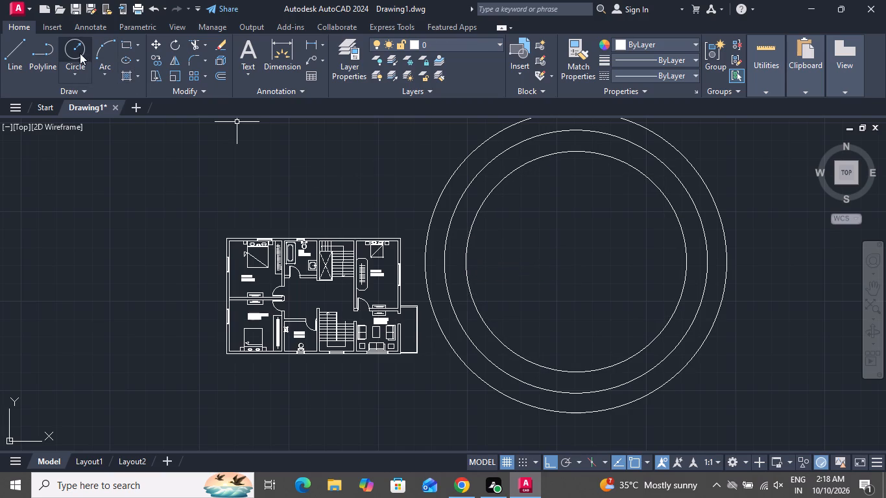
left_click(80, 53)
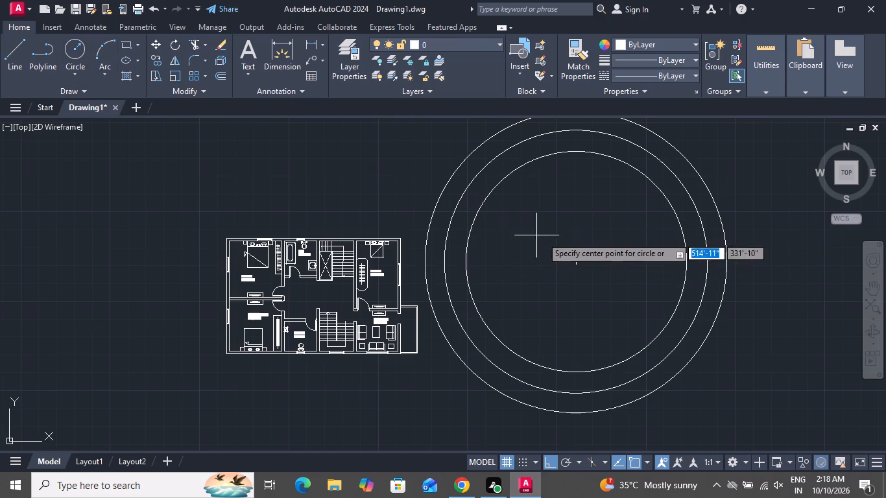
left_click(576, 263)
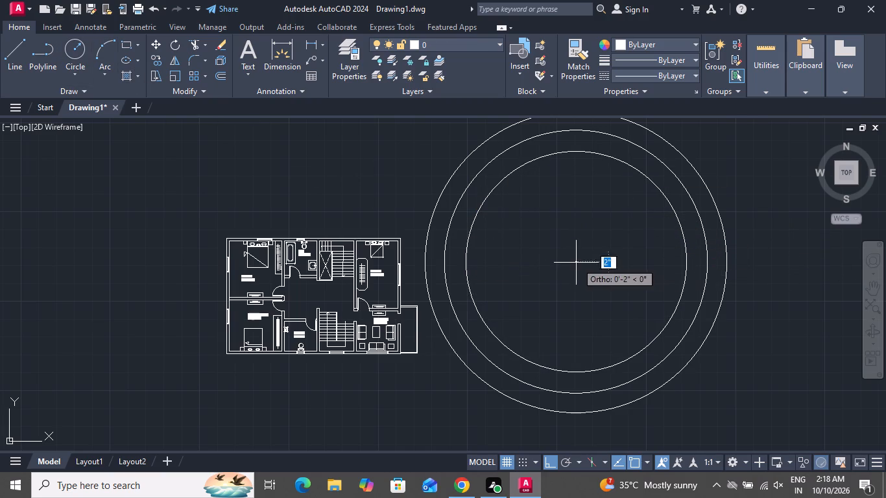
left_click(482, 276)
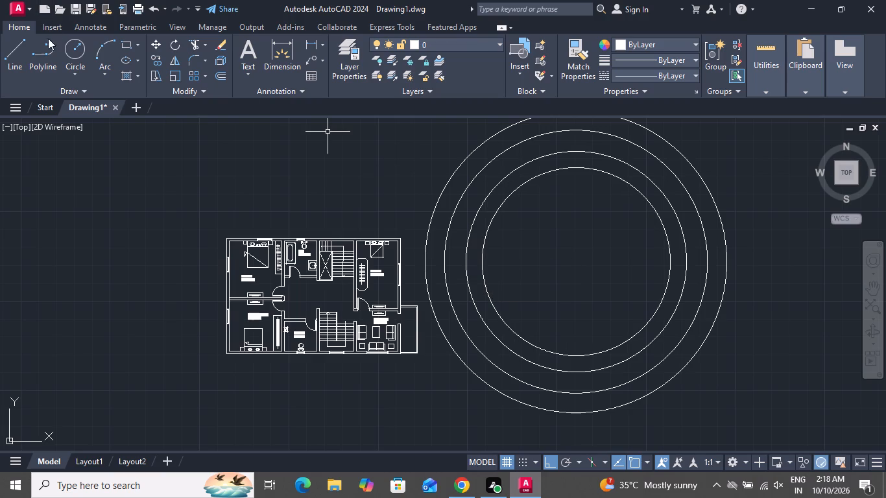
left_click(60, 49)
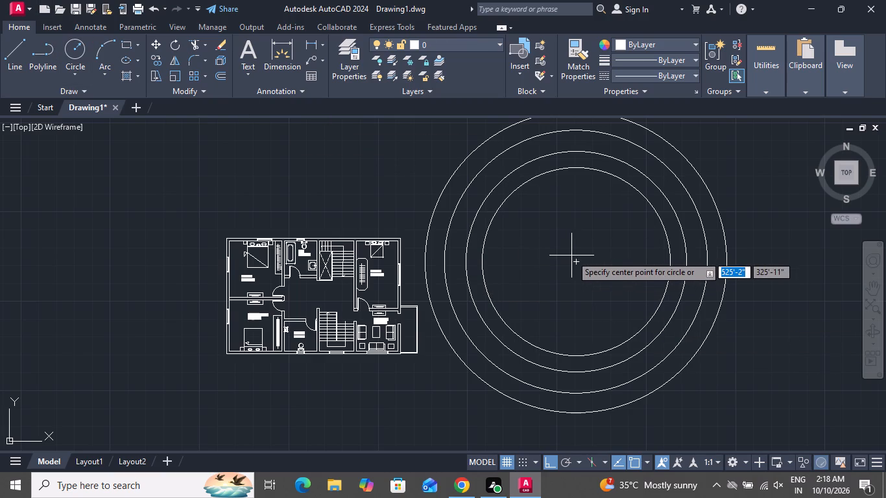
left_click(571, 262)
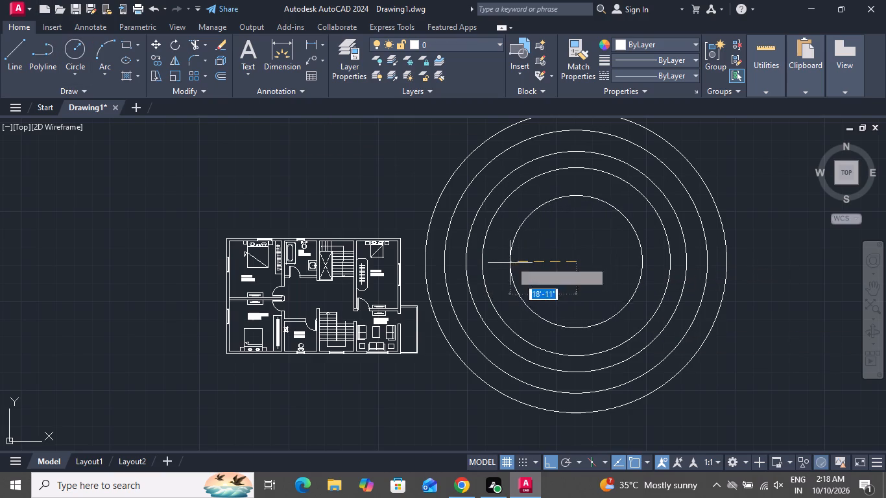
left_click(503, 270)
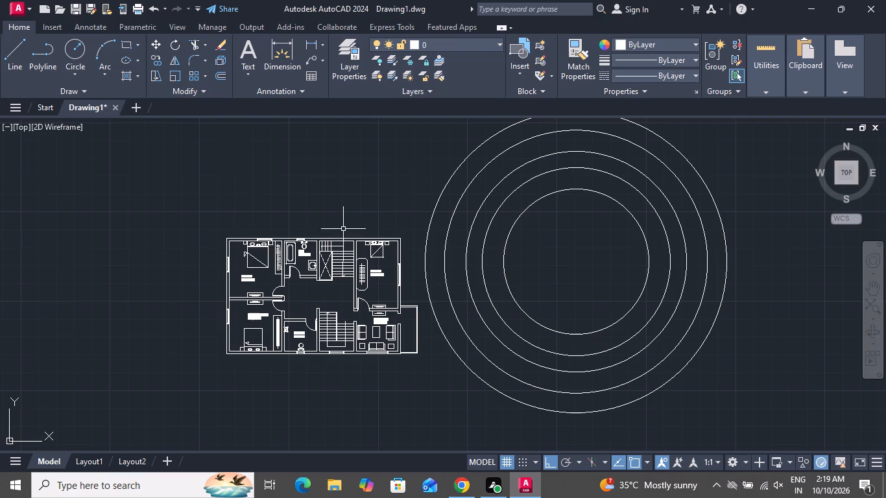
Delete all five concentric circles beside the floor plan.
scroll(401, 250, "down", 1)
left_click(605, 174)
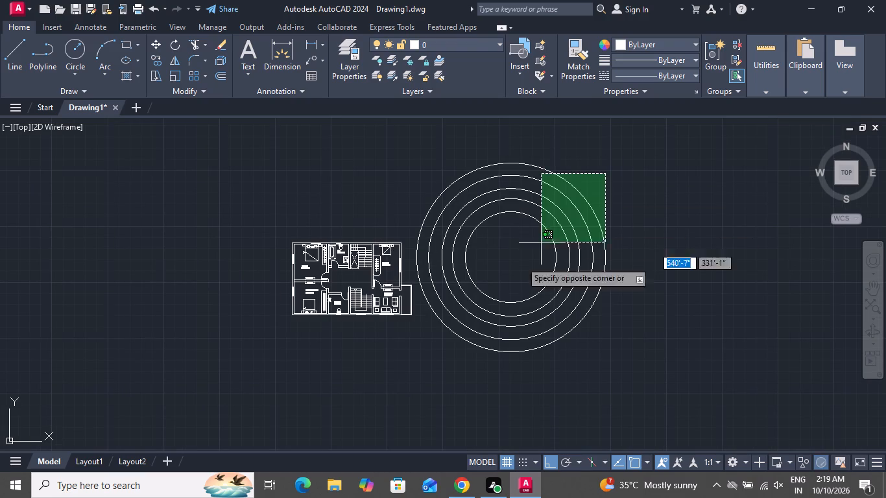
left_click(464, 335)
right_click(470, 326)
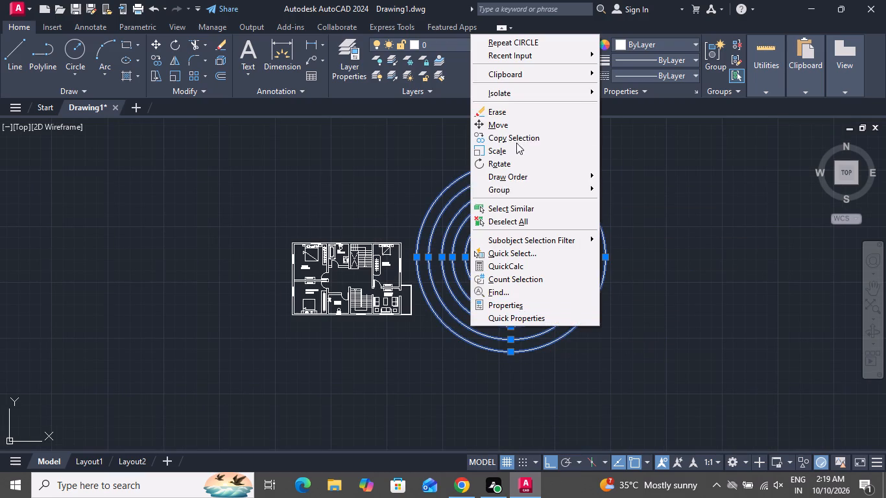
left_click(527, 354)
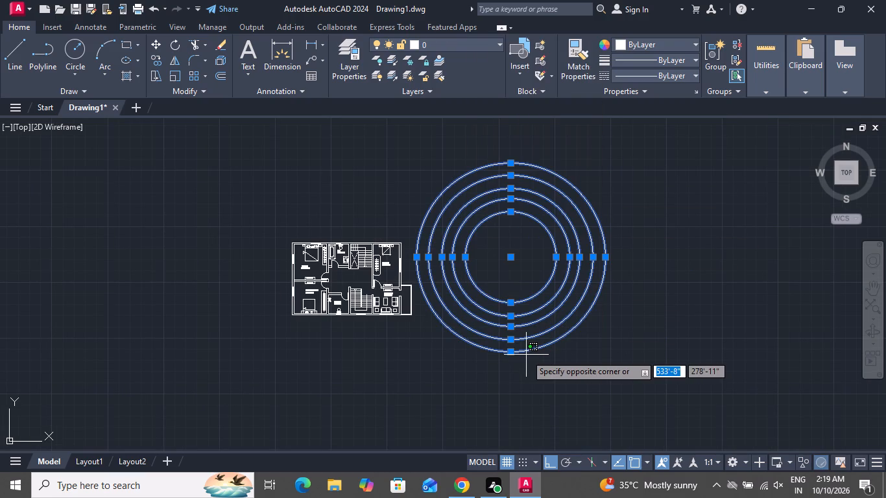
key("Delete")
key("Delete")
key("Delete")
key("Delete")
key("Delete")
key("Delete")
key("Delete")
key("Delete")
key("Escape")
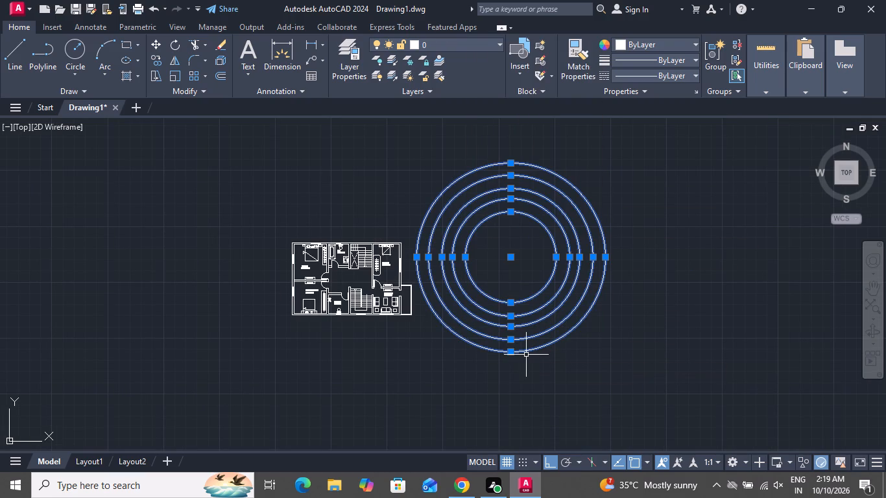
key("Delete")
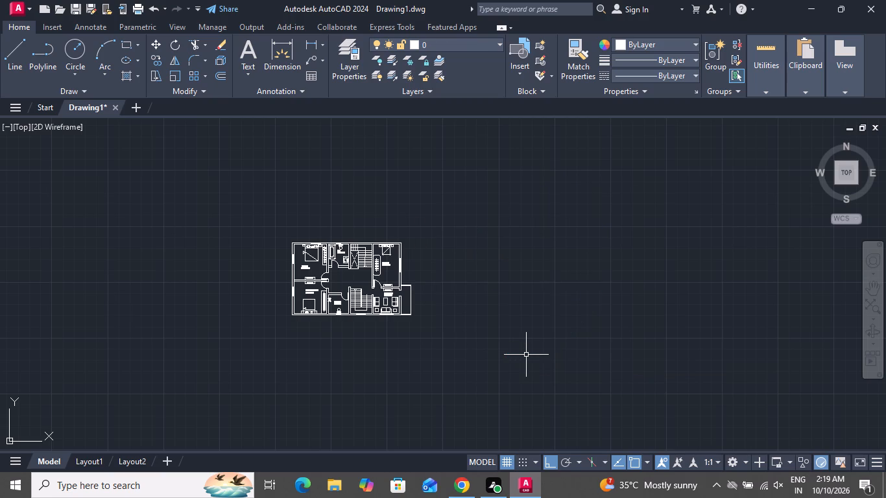
Add a multiline text label reading "balcony" inside the narrow space outside the family living room's right wall.
scroll(353, 250, "up", 2)
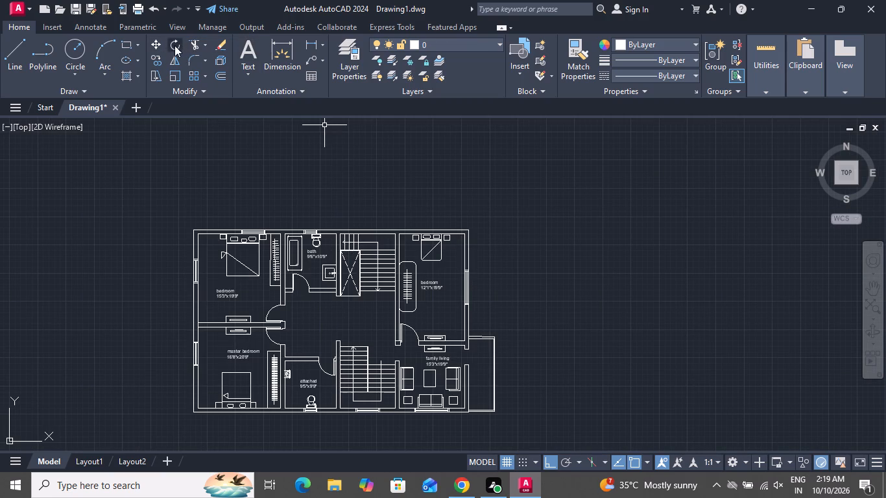
left_click(248, 58)
scroll(480, 410, "up", 2)
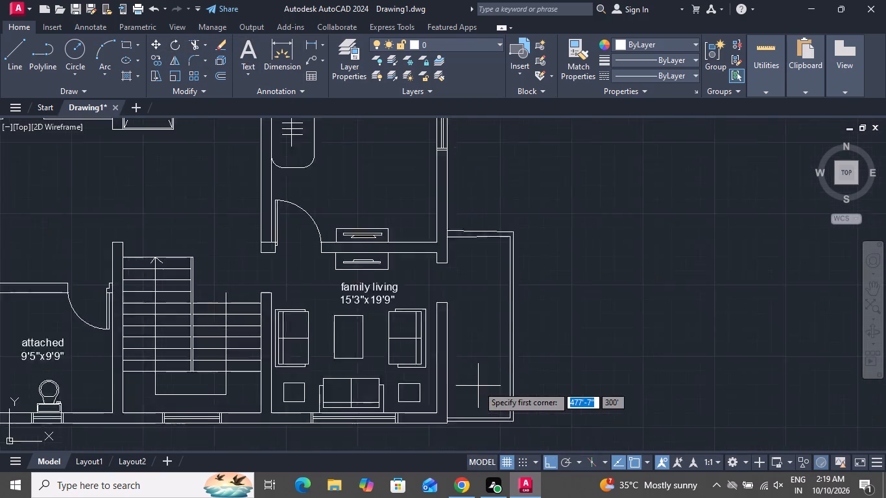
scroll(478, 386, "up", 1)
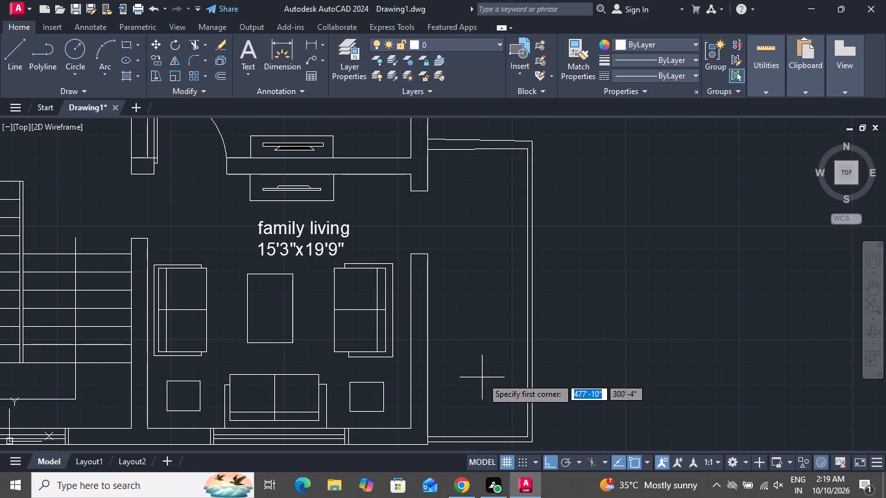
left_click(465, 217)
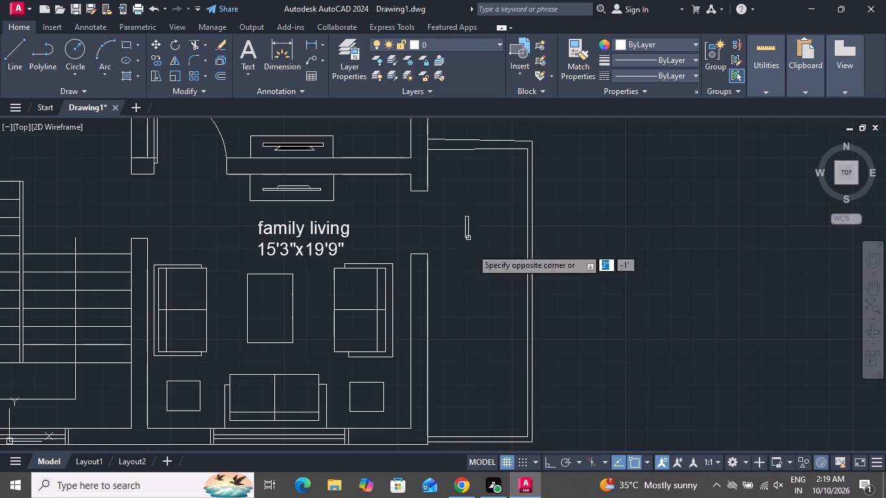
left_click(488, 405)
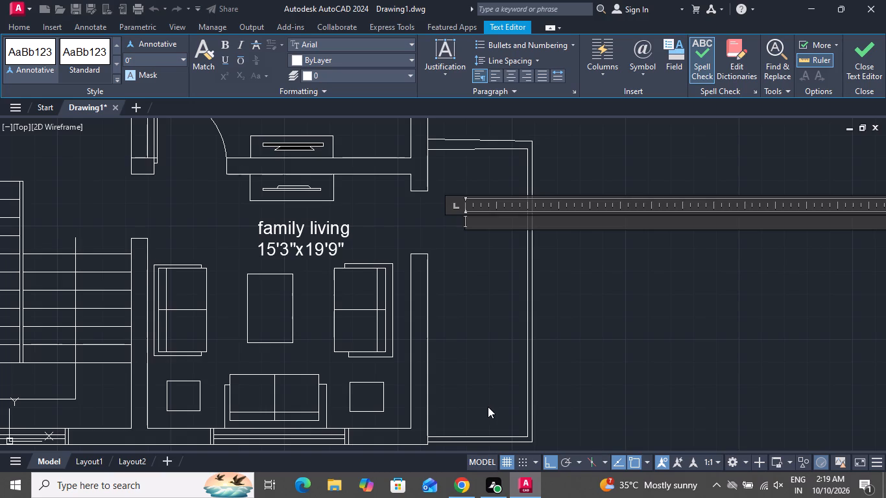
key("b")
type("al")
type("con")
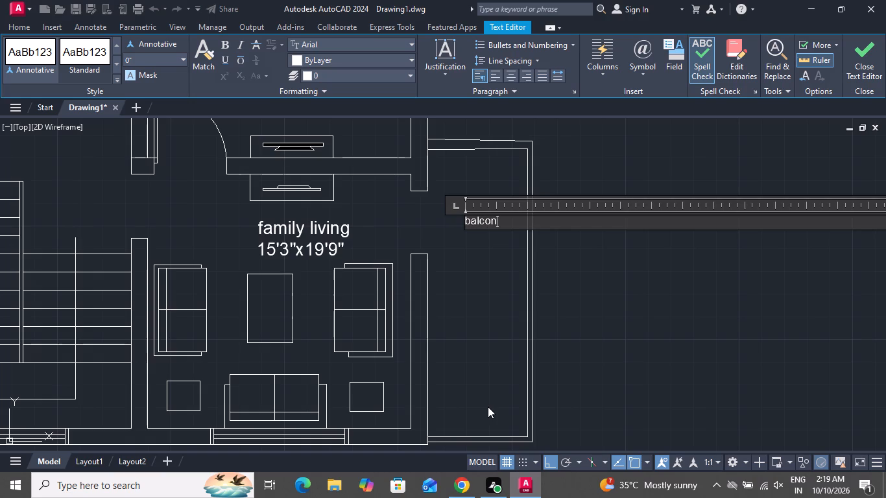
key("y")
left_click(477, 329)
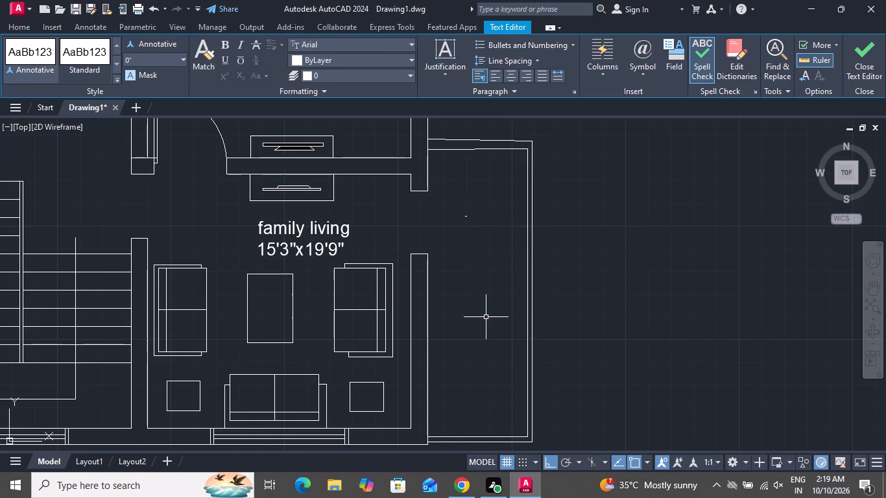
Set the text height of the balcony label to 7".
left_click_drag(470, 197, 469, 204)
left_click(462, 229)
right_click(462, 229)
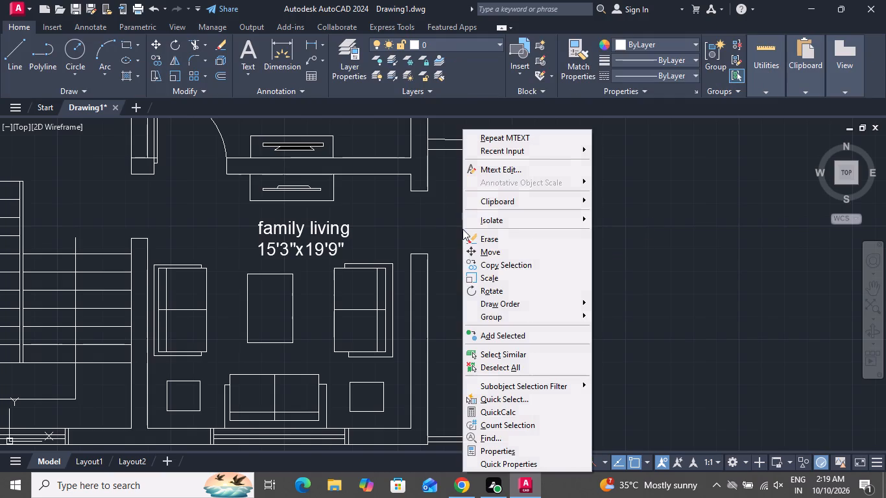
left_click(506, 448)
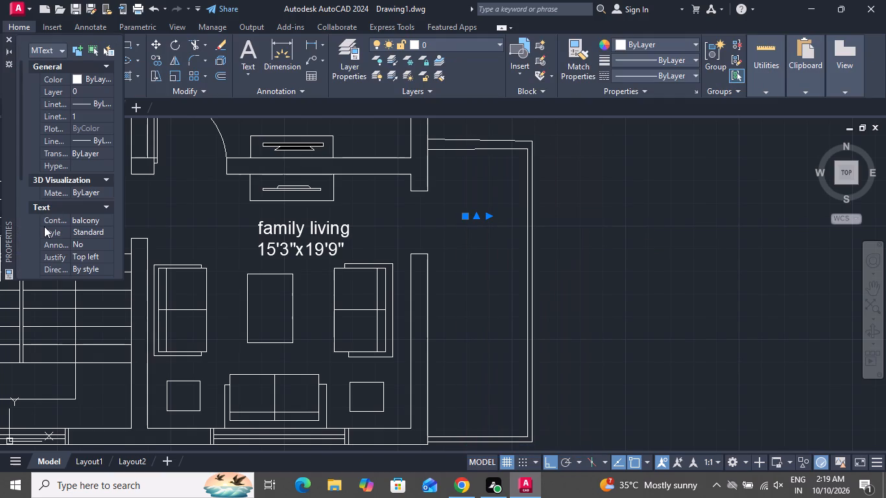
scroll(56, 177, "down", 1)
scroll(55, 184, "up", 1)
scroll(55, 187, "down", 1)
left_click(91, 208)
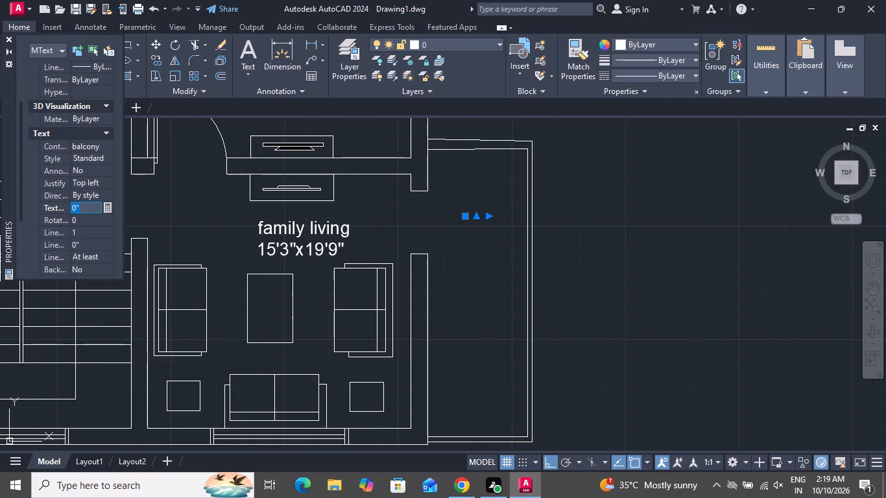
key("BackSpace")
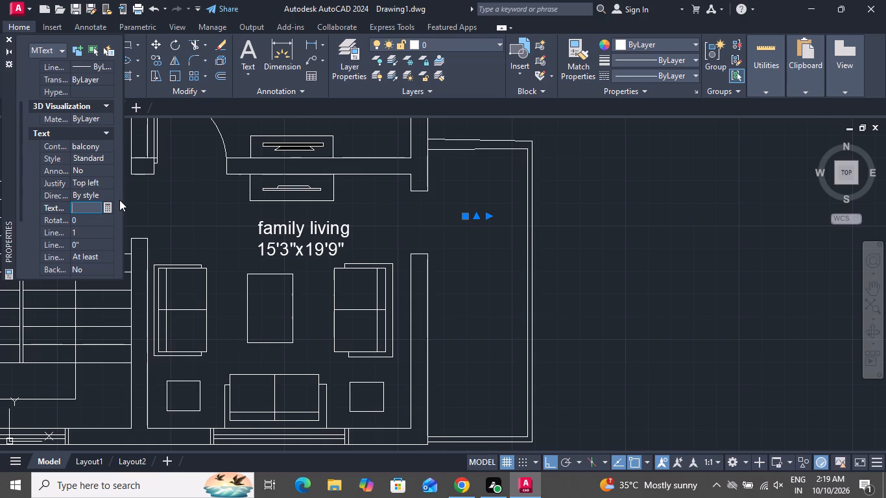
key("7")
key("shift+quotedbl")
left_click(12, 37)
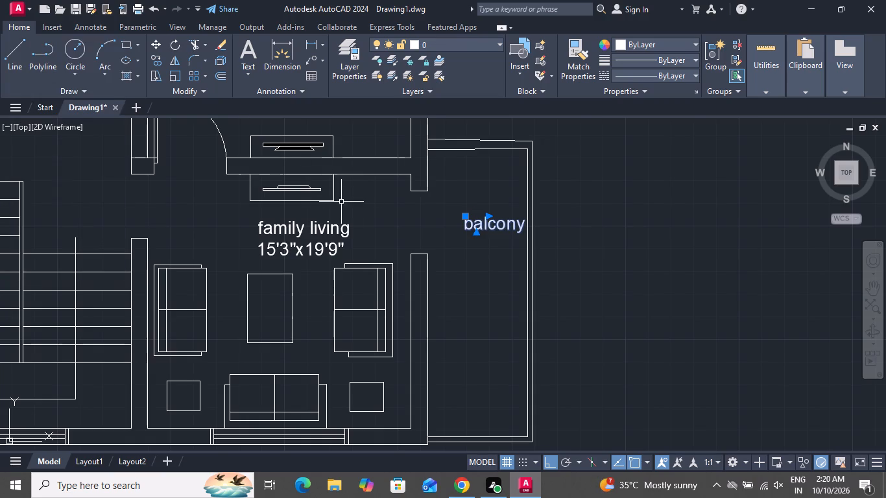
Rotate the balcony label to 270° so it reads vertically down the balcony.
left_click(179, 36)
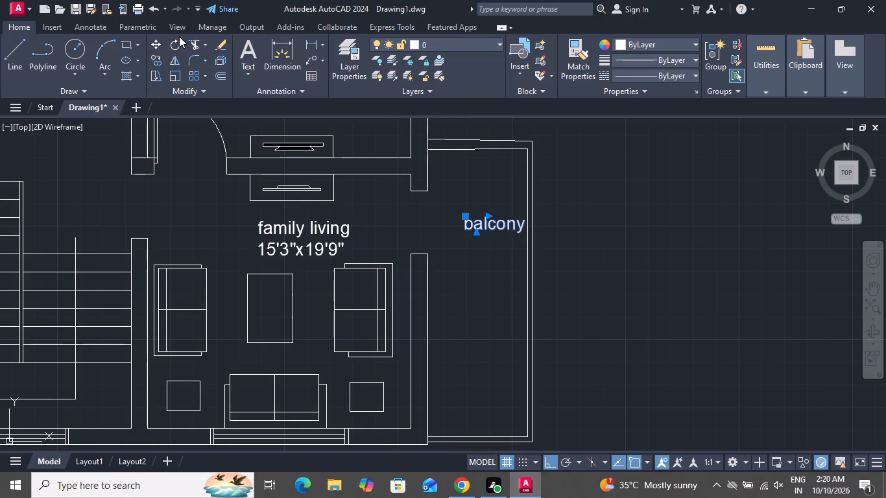
left_click(177, 49)
left_click(505, 220)
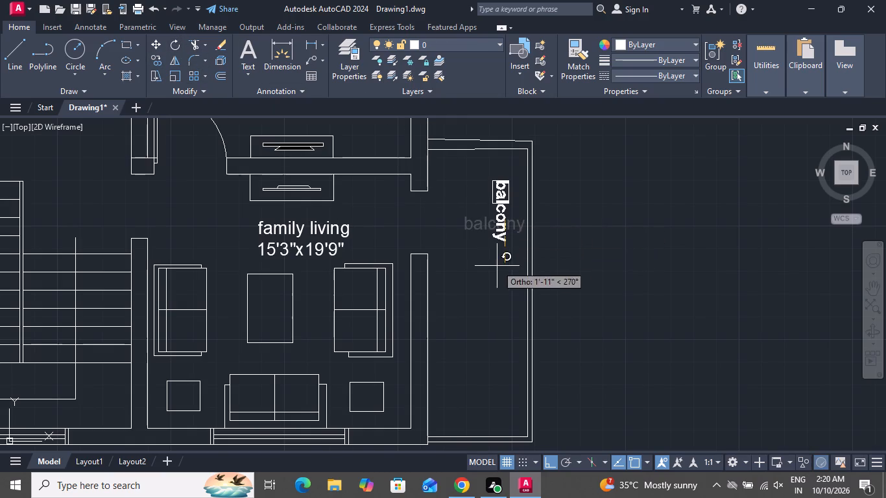
left_click(493, 279)
Move the rotated balcony label, with ortho off, to the middle of the balcony beside the family living opening.
left_click_drag(510, 195, 502, 204)
left_click(485, 220)
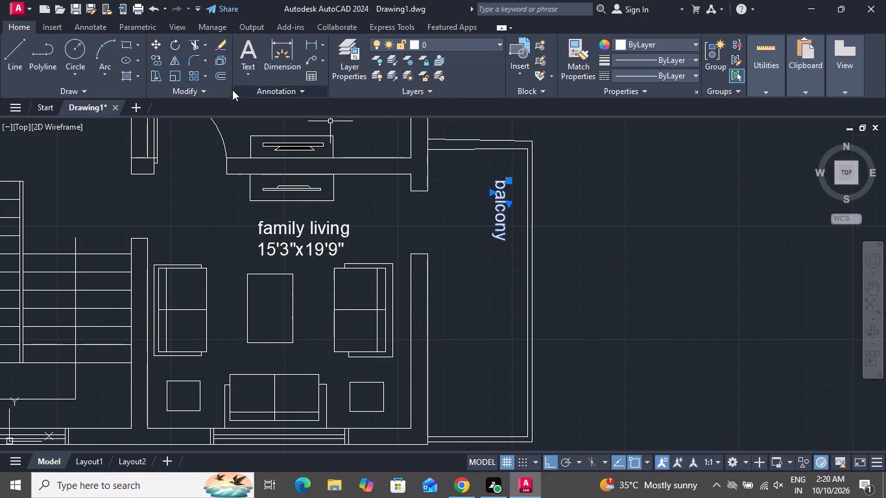
left_click(155, 38)
left_click_drag(496, 175, 500, 187)
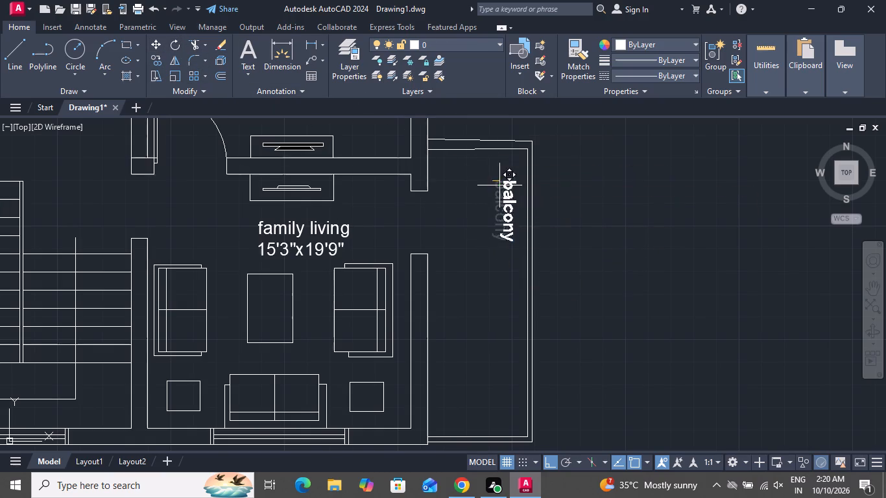
left_click(552, 466)
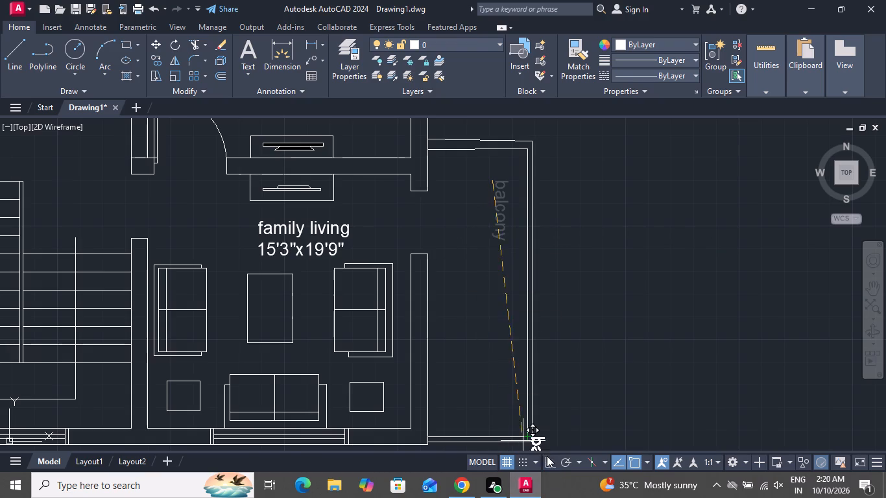
left_click(463, 245)
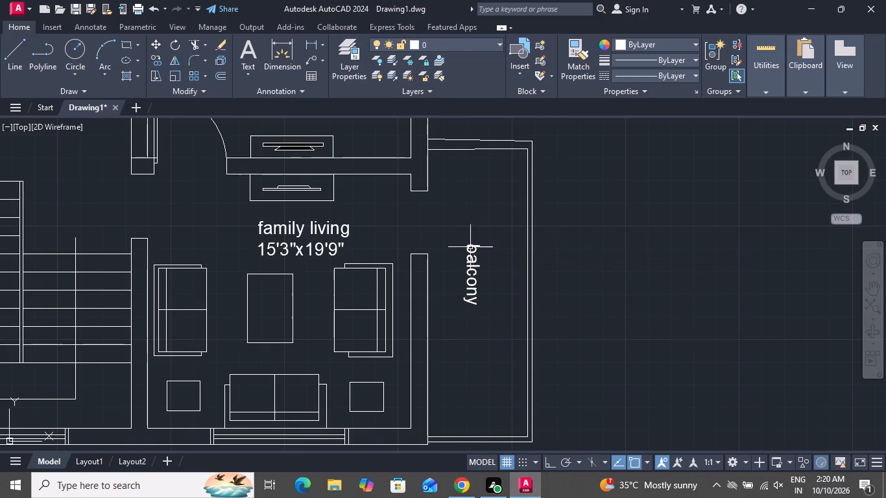
Start a solid black (0,0,0) hatch in the lower-floor-plan walls, the bedroom divider, and the walls around the stairs, family living and east bedroom.
scroll(410, 268, "down", 2)
scroll(414, 267, "up", 1)
scroll(269, 356, "down", 2)
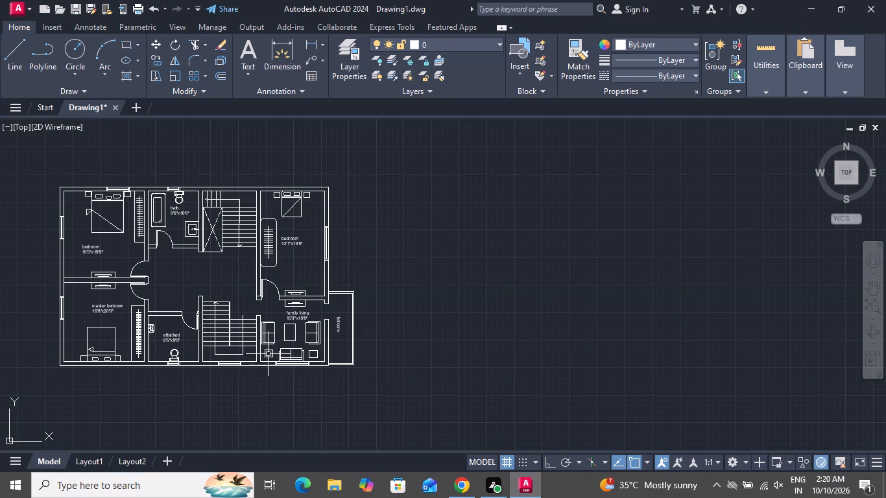
scroll(243, 354, "down", 1)
scroll(155, 346, "up", 2)
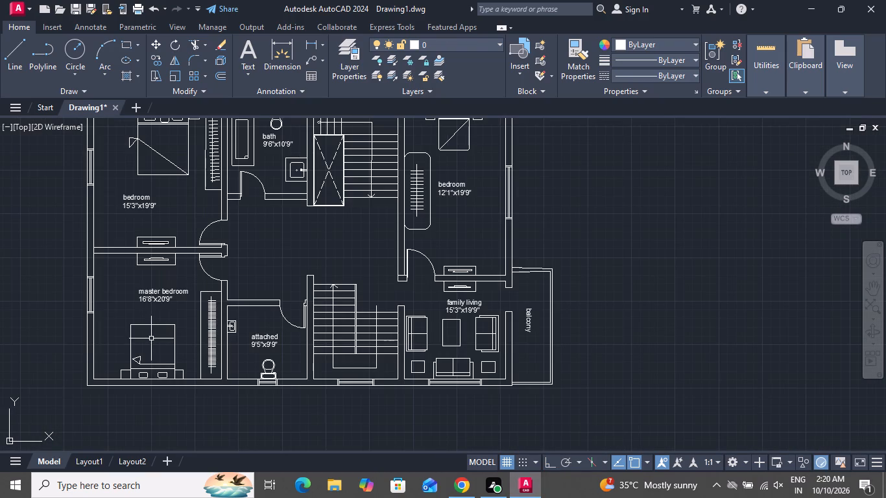
left_click(128, 76)
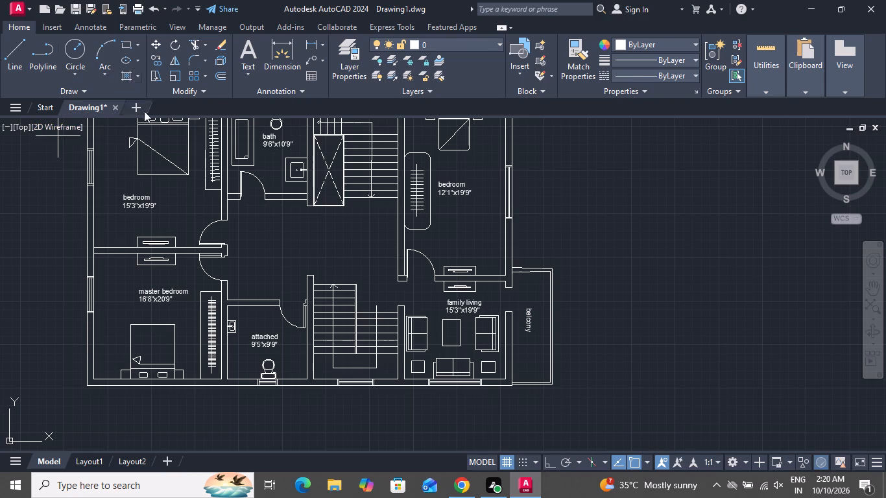
left_click(121, 53)
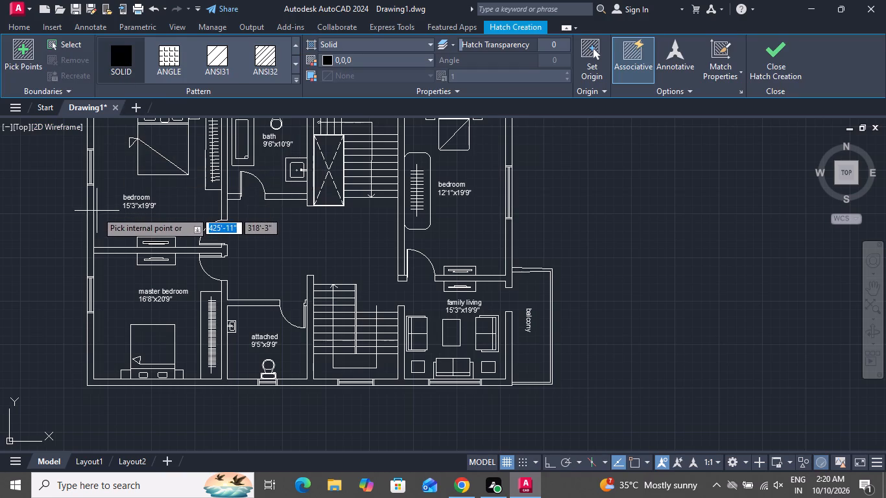
left_click(91, 215)
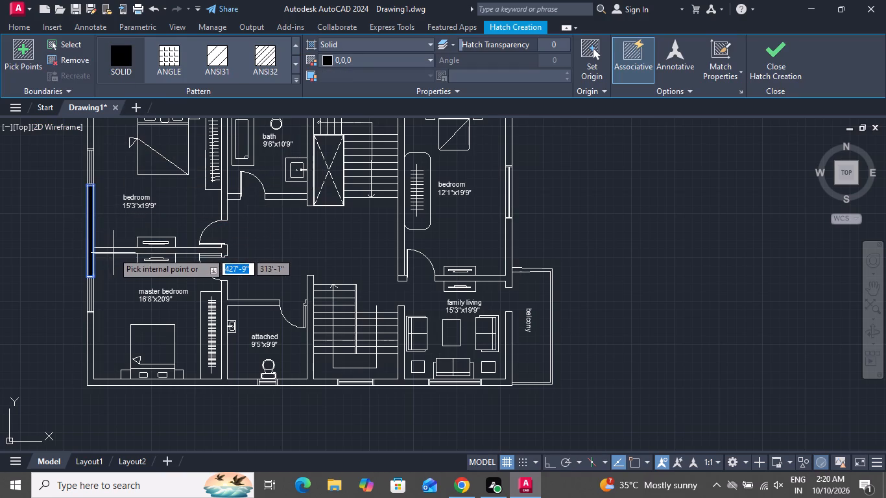
left_click(113, 252)
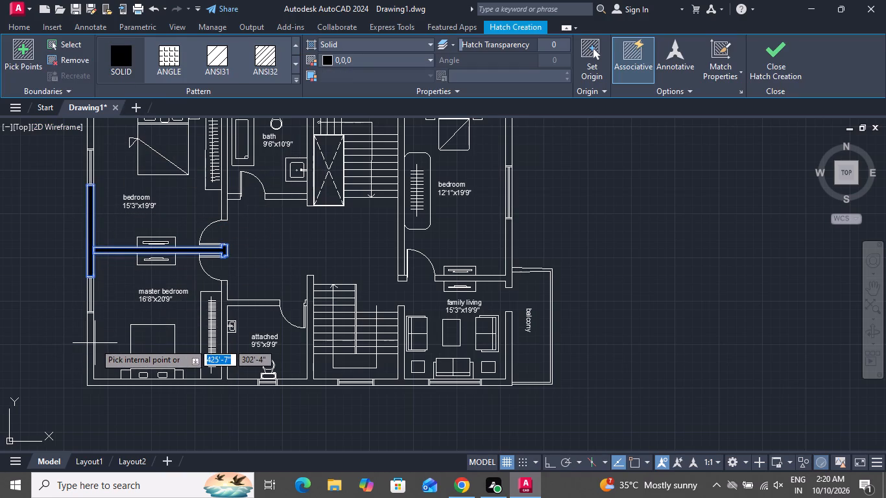
left_click(91, 341)
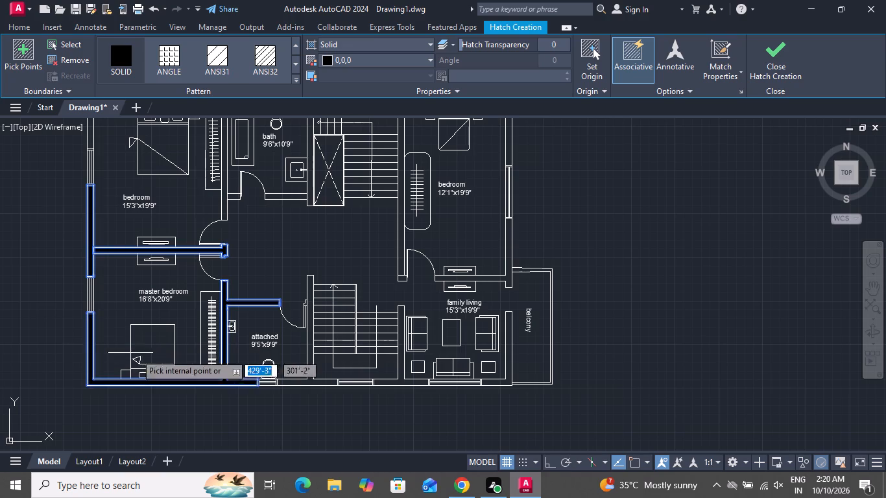
left_click(309, 380)
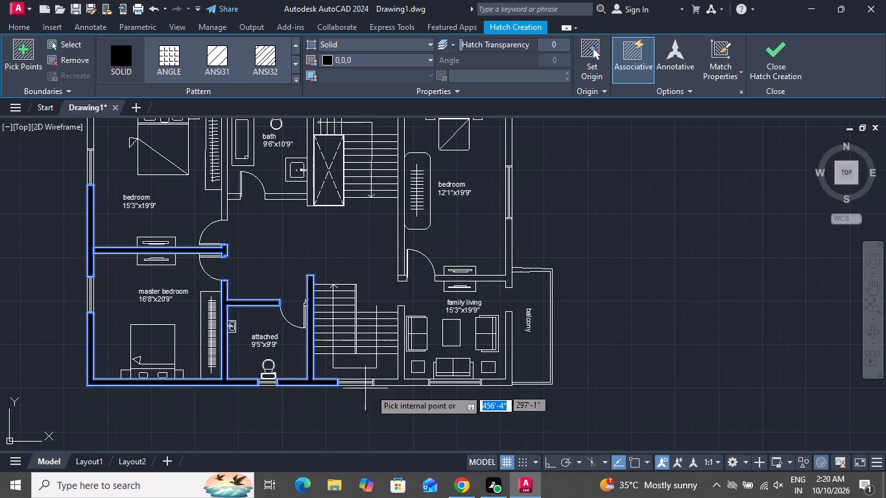
left_click(401, 384)
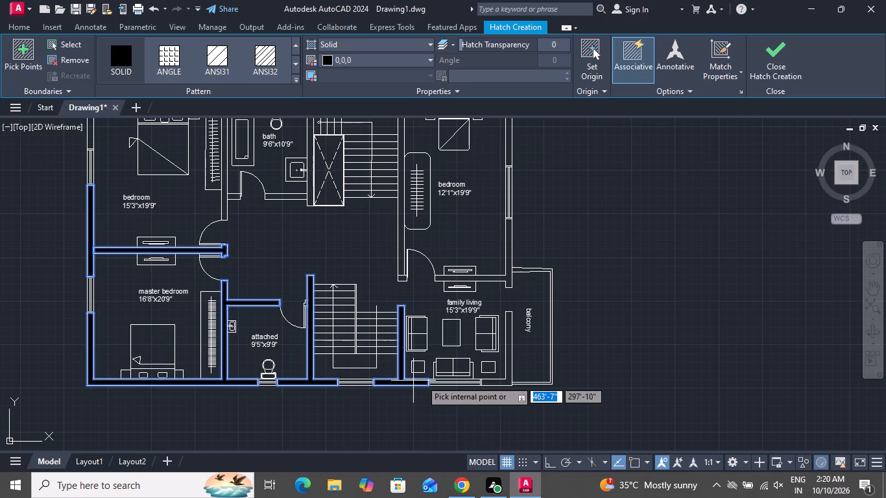
left_click(509, 383)
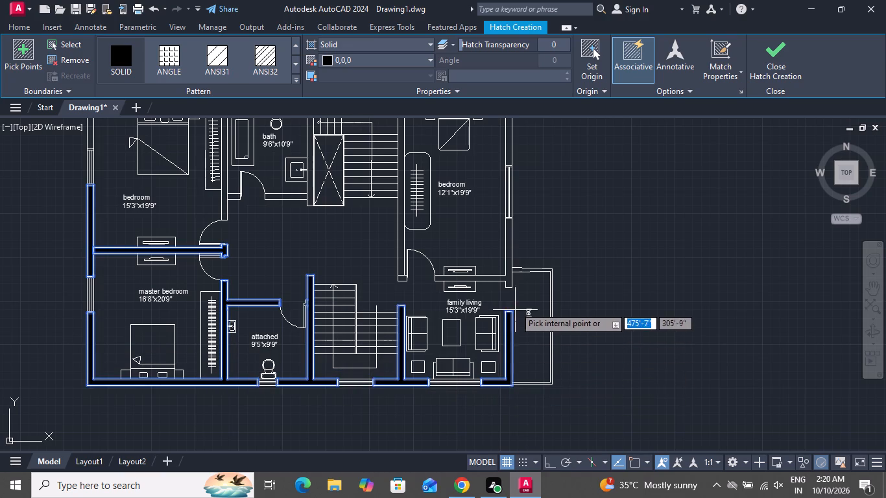
left_click(511, 276)
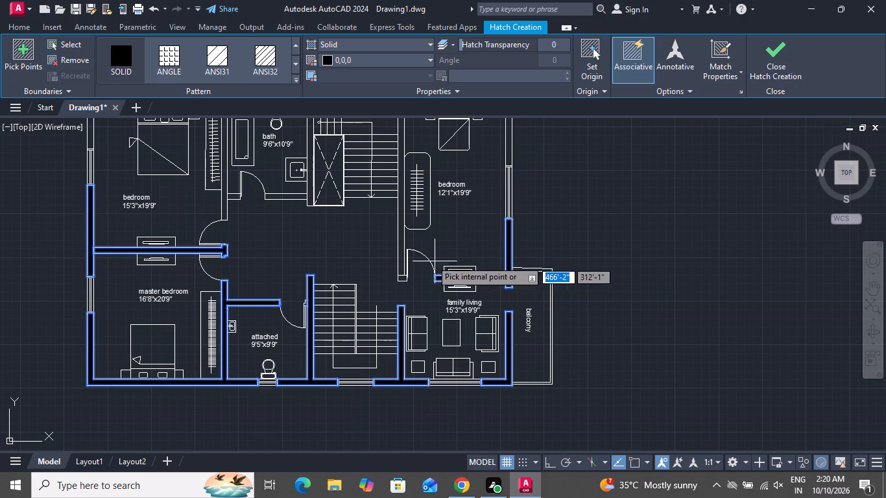
left_click(402, 239)
Add the bath's lower wall, the bath–bedroom wall and the northwest corner wall to the solid hatch and finish it.
scroll(415, 296, "down", 1)
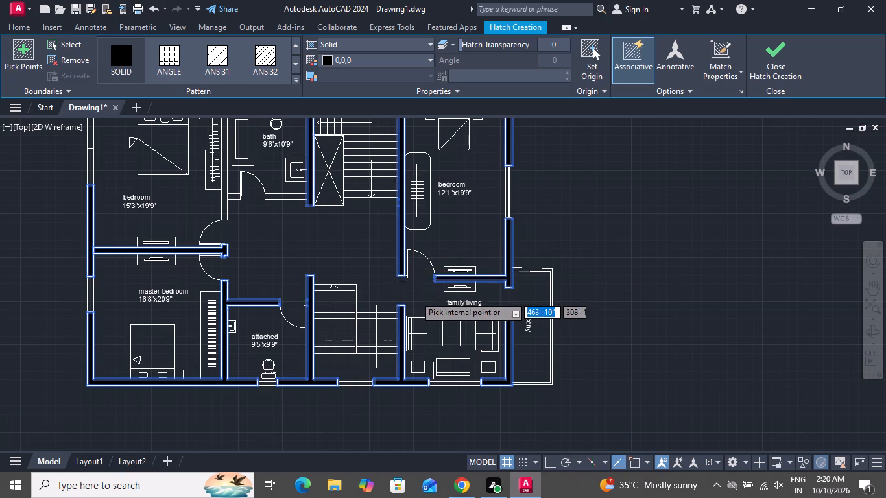
scroll(415, 296, "down", 1)
scroll(376, 237, "up", 1)
scroll(373, 237, "down", 1)
scroll(366, 233, "up", 1)
scroll(317, 233, "down", 1)
scroll(317, 234, "up", 2)
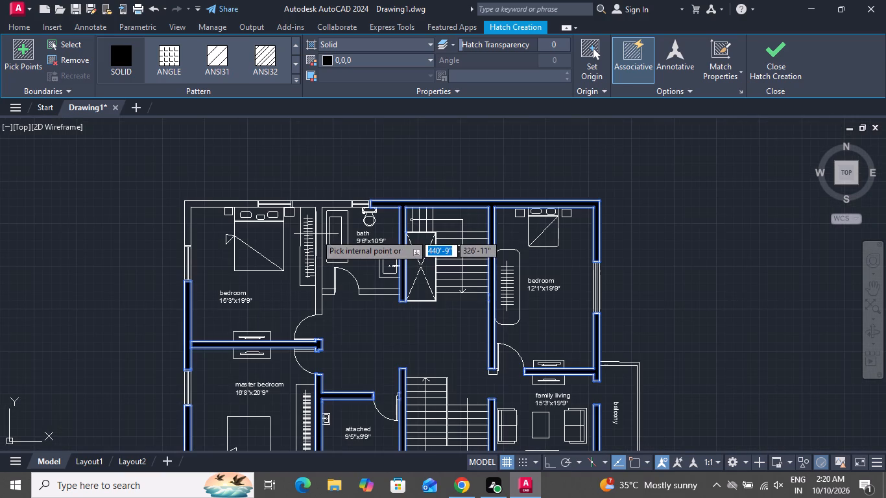
left_click(322, 229)
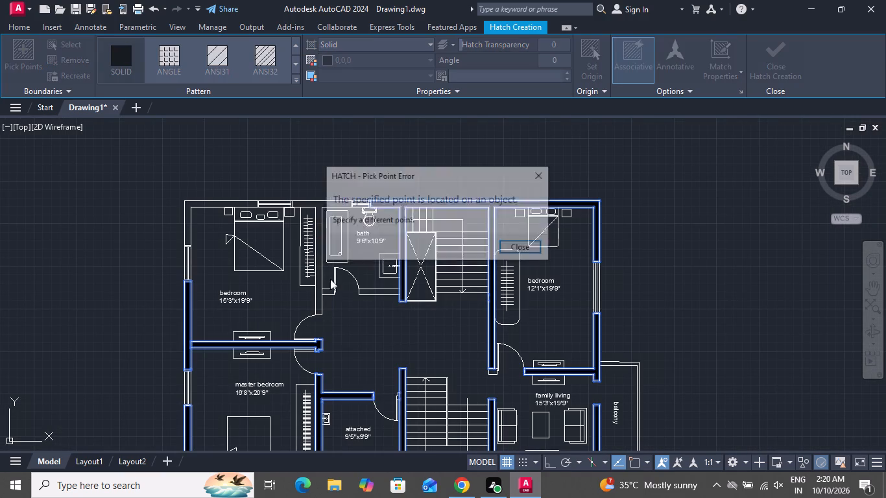
left_click(544, 180)
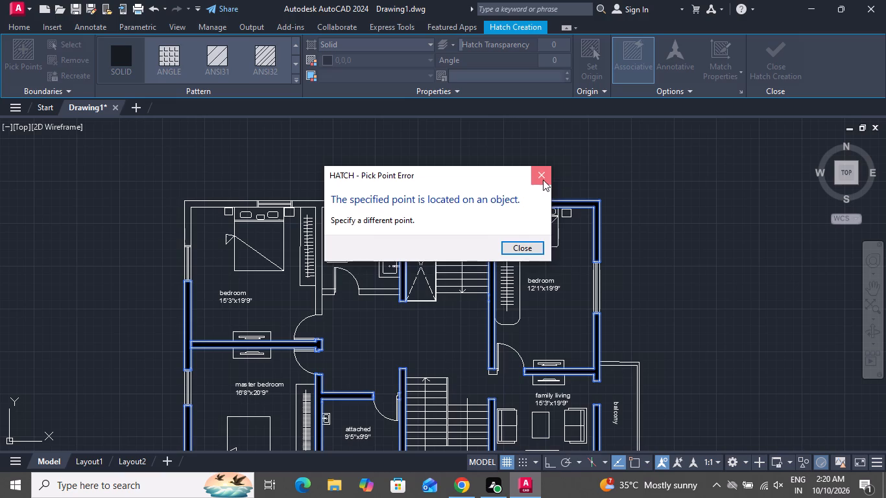
left_click(377, 292)
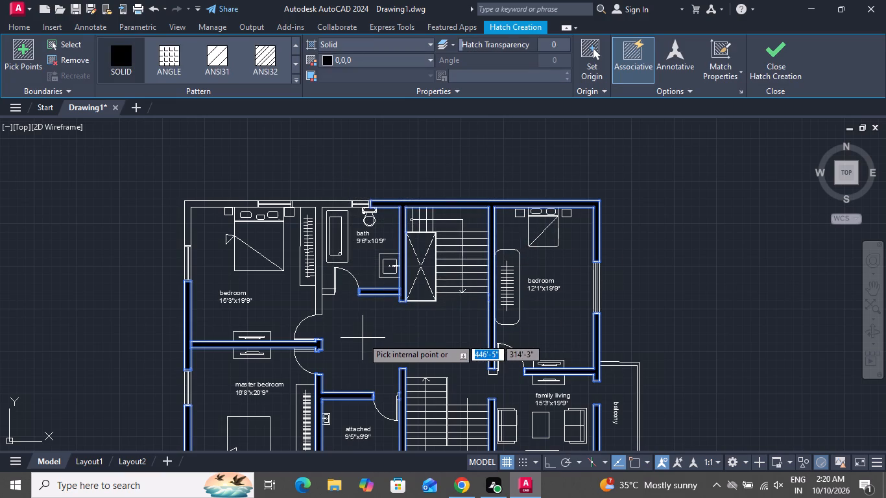
left_click(320, 302)
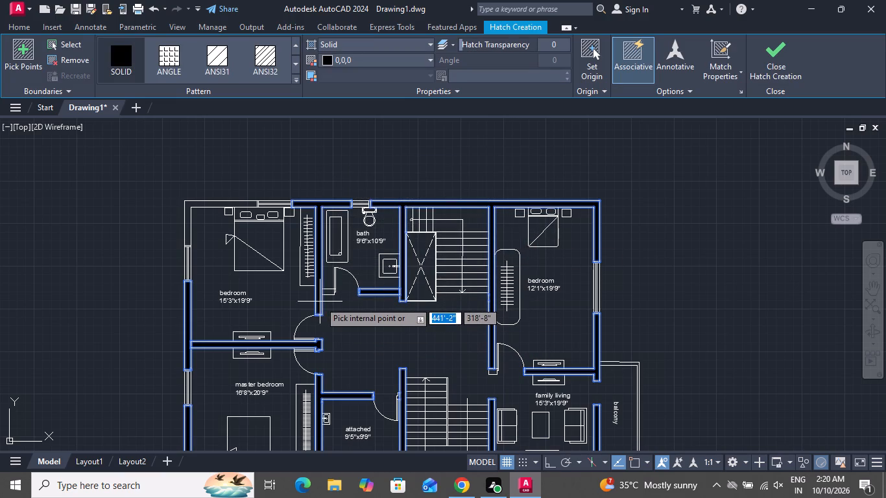
left_click(229, 205)
scroll(413, 276, "down", 2)
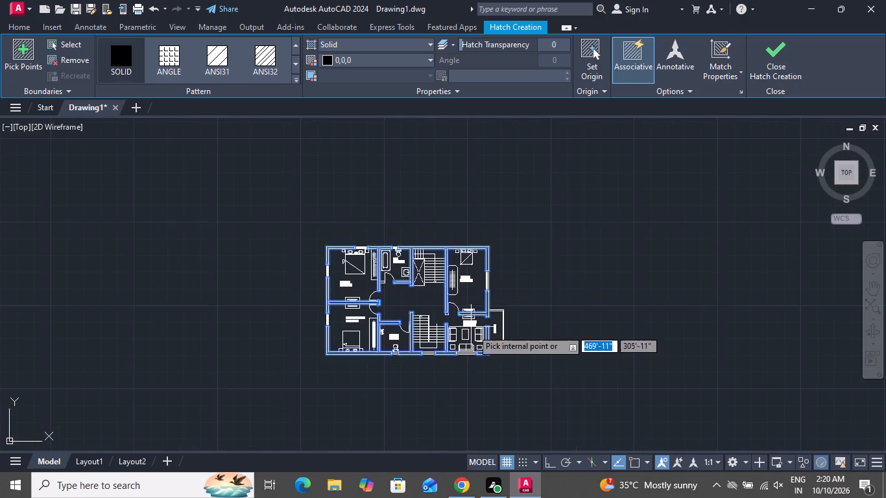
scroll(473, 355, "up", 3)
scroll(470, 370, "down", 3)
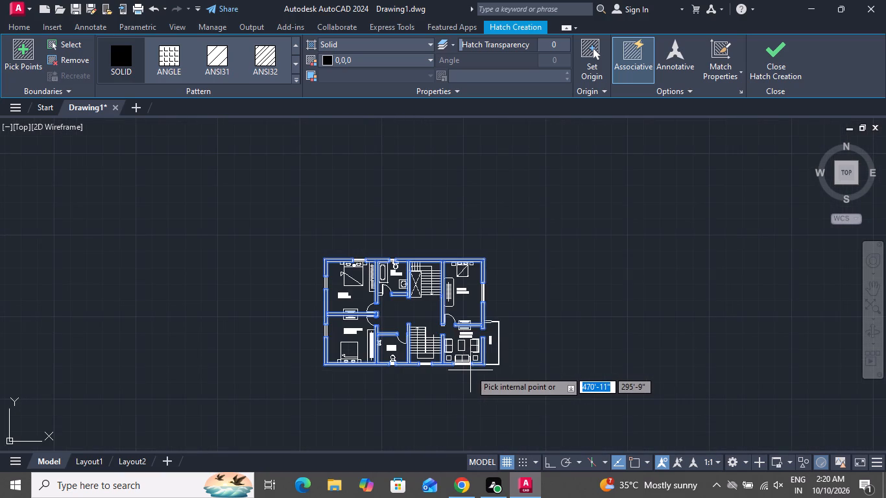
right_click(470, 363)
left_click(494, 206)
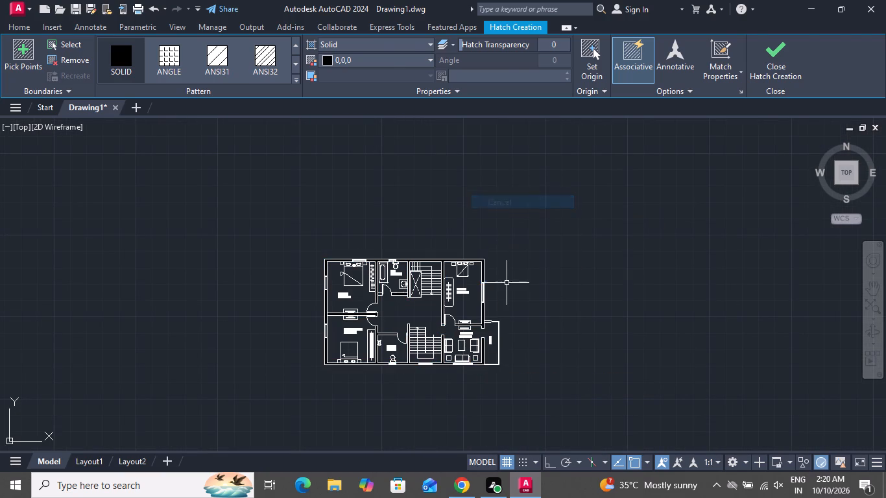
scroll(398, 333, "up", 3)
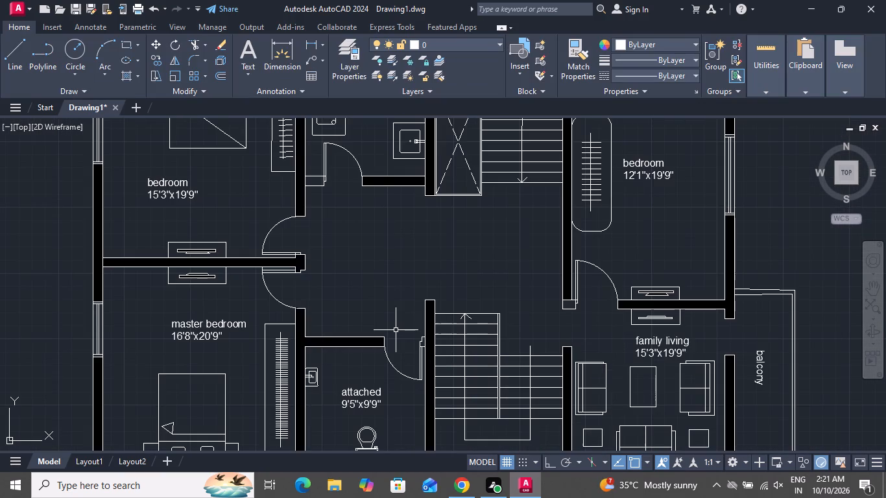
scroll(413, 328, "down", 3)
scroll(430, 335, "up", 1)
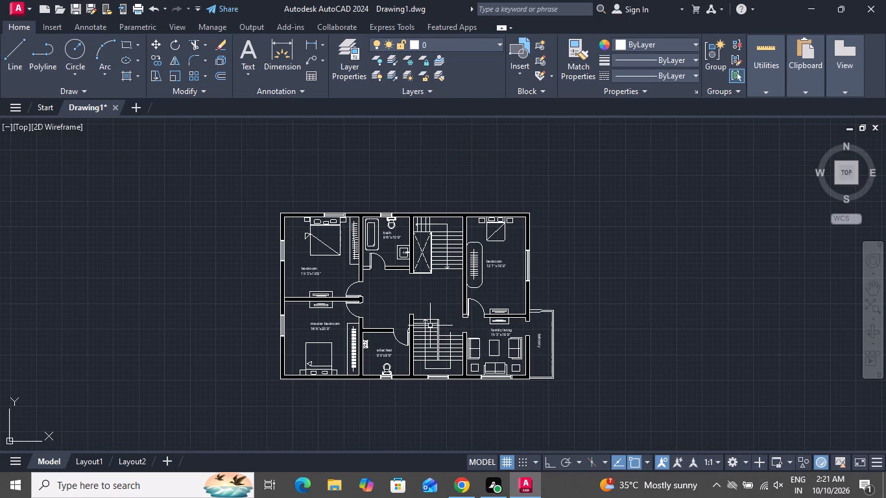
Add the multiline text "first floor plan" below the plan's south wall.
left_click(245, 64)
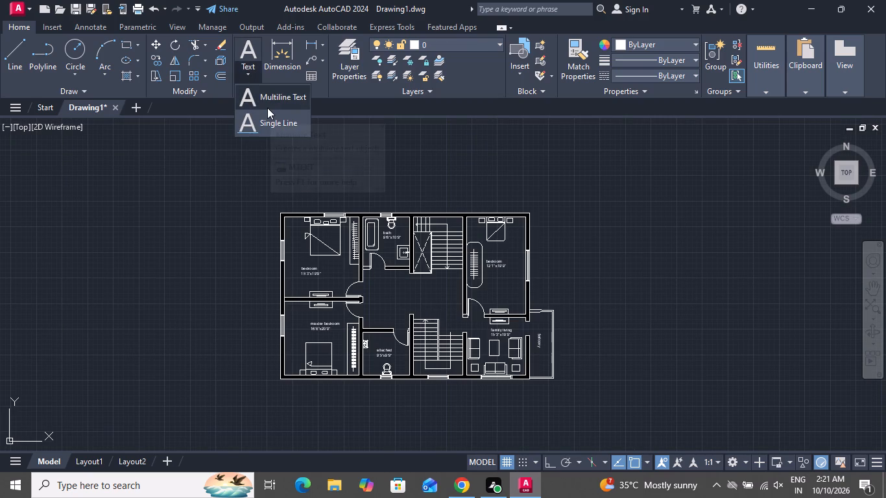
left_click(267, 108)
scroll(399, 423, "up", 2)
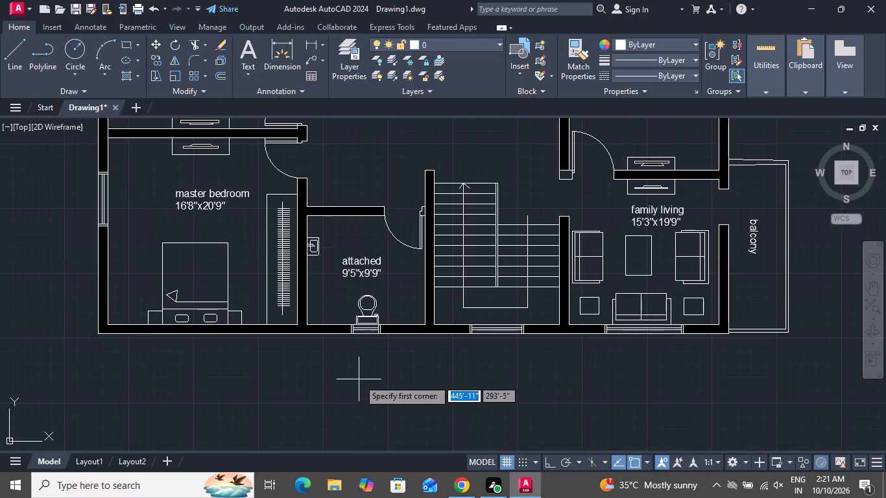
left_click(324, 364)
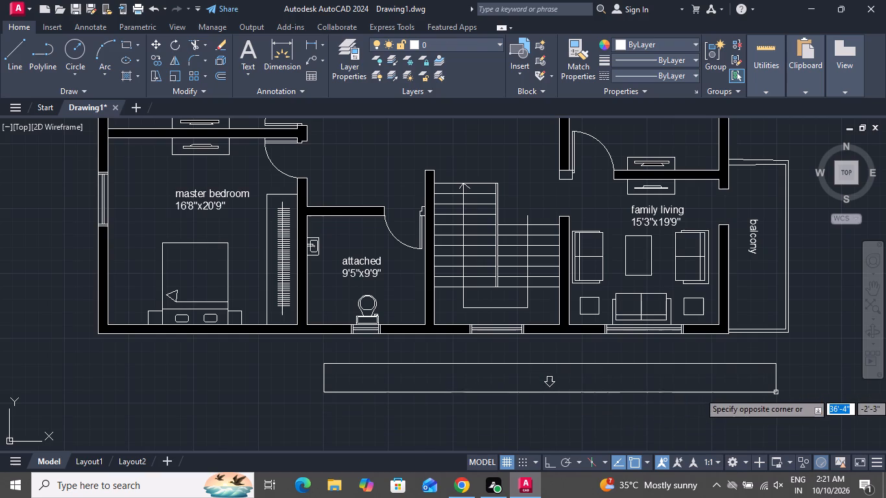
left_click(776, 392)
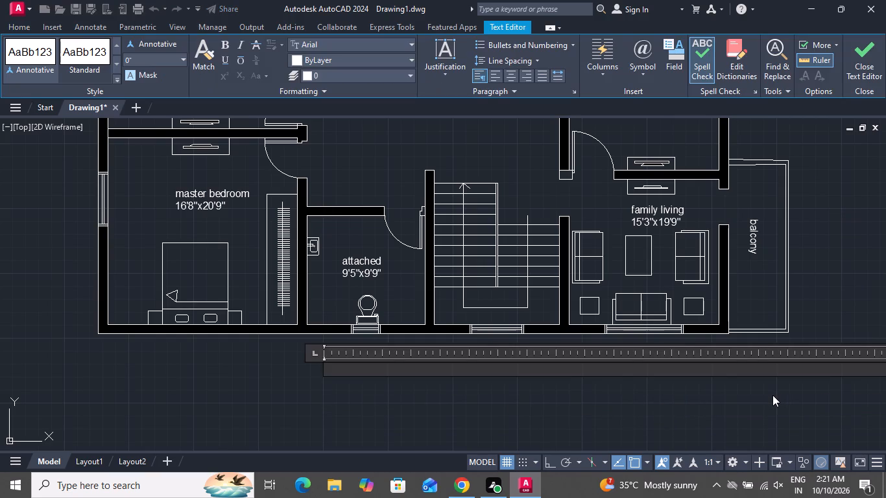
type("fi")
type("rst")
key("space")
type("floor")
key("space")
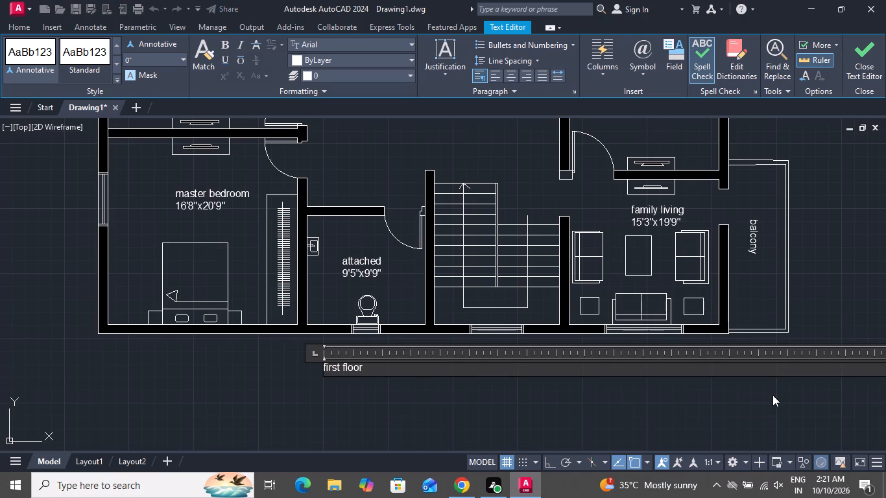
type("pl")
key("a")
key("n")
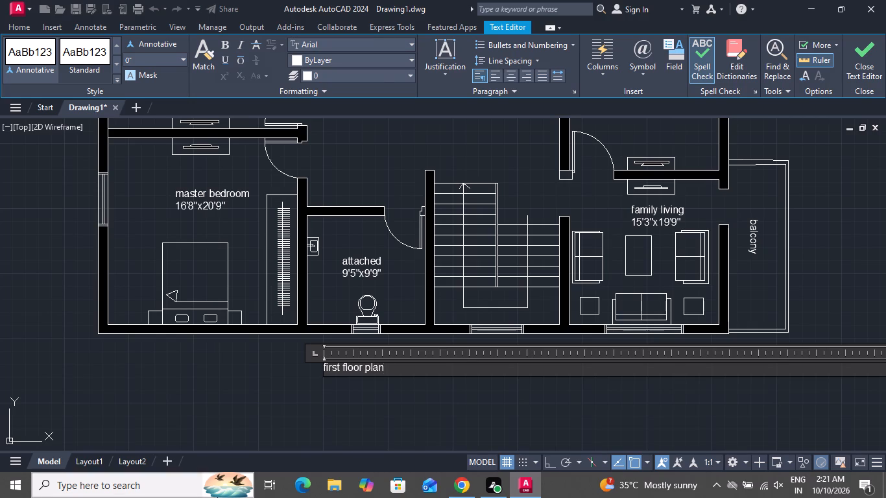
left_click(316, 420)
Set the text height of the "first floor plan" title to 9".
scroll(321, 364, "up", 1)
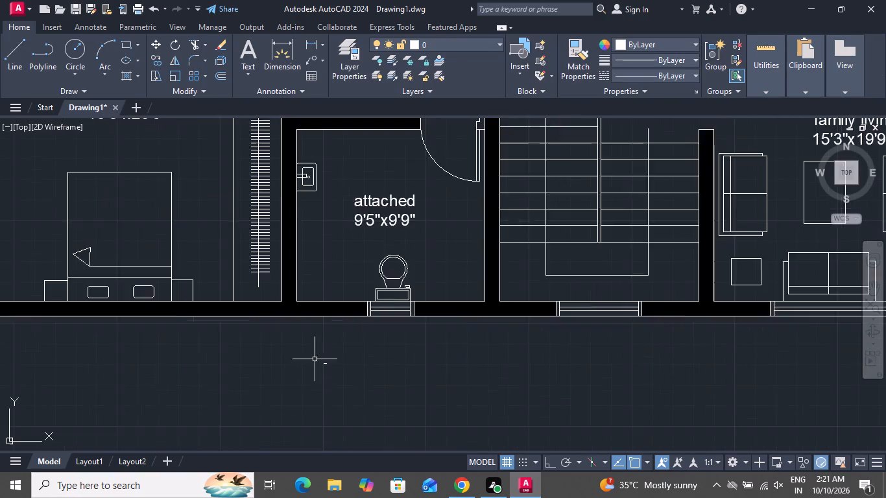
scroll(315, 359, "up", 2)
left_click_drag(357, 367, 355, 378)
left_click(274, 428)
right_click(254, 381)
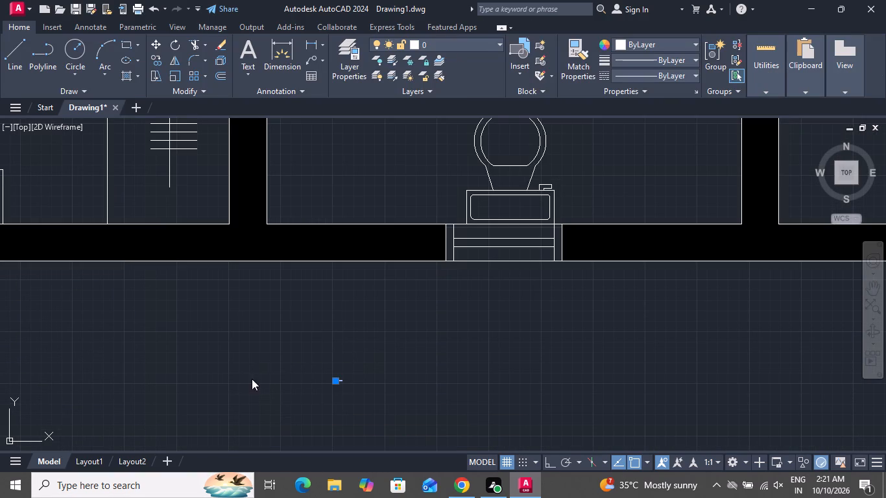
left_click(267, 361)
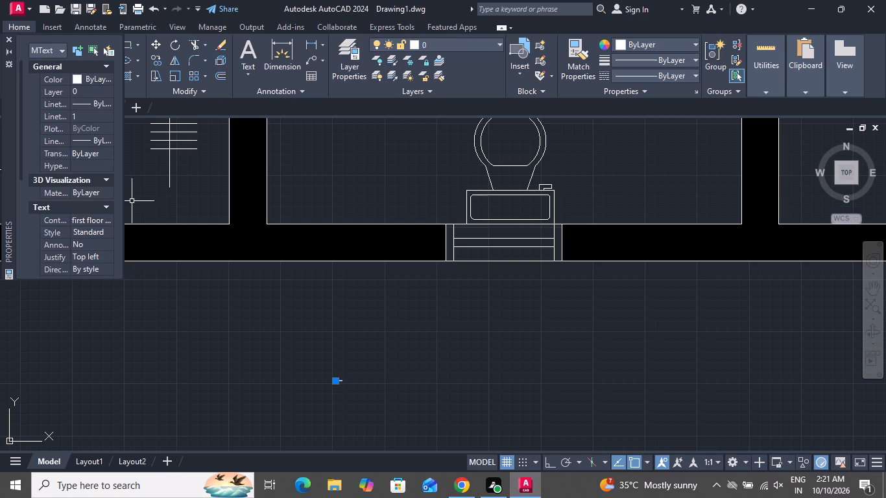
scroll(92, 187, "down", 2)
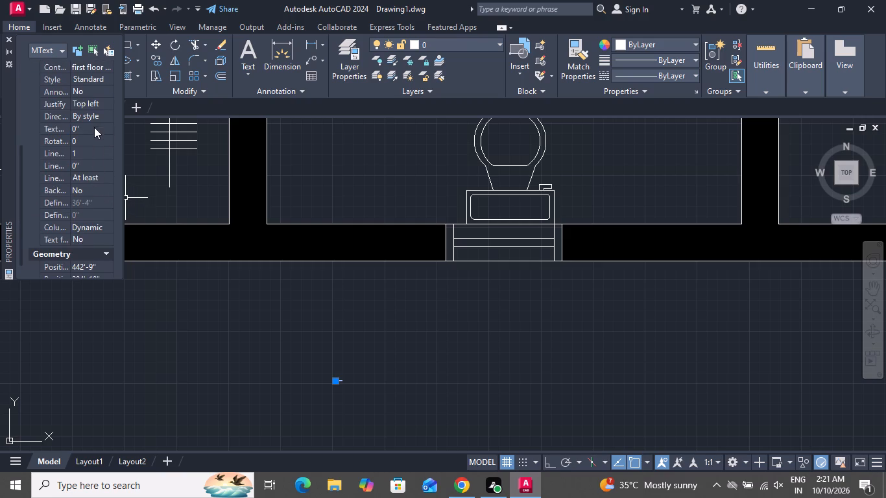
left_click(94, 127)
key("BackSpace")
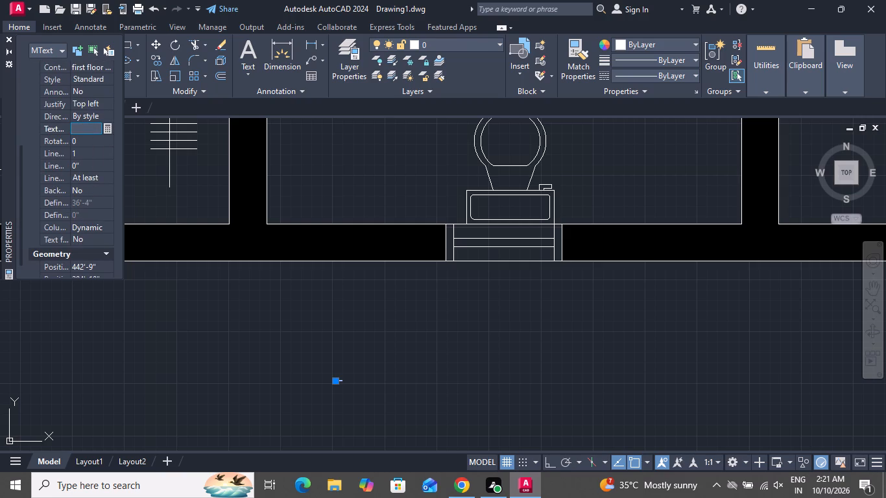
key("9")
key("shift+quotedbl")
left_click(6, 37)
Move the "first floor plan" title beneath the south wall, starting below the wall between the attached bath and the stairs.
scroll(212, 233, "down", 4)
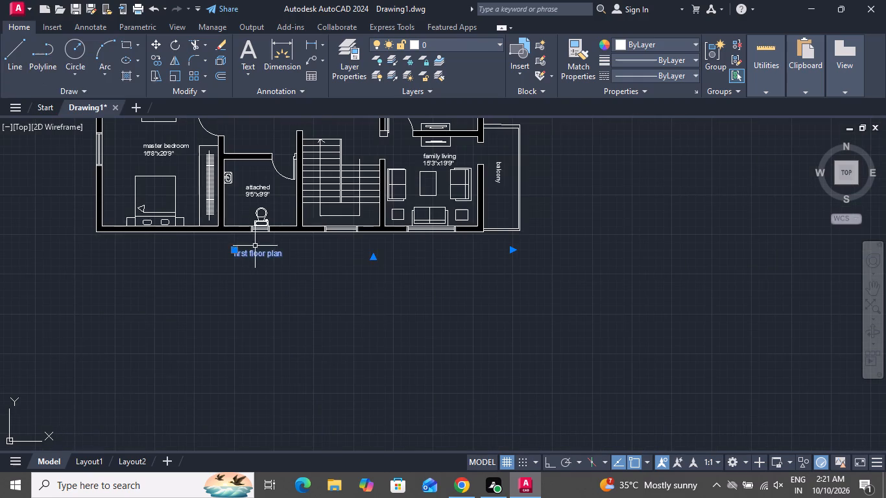
scroll(257, 248, "up", 2)
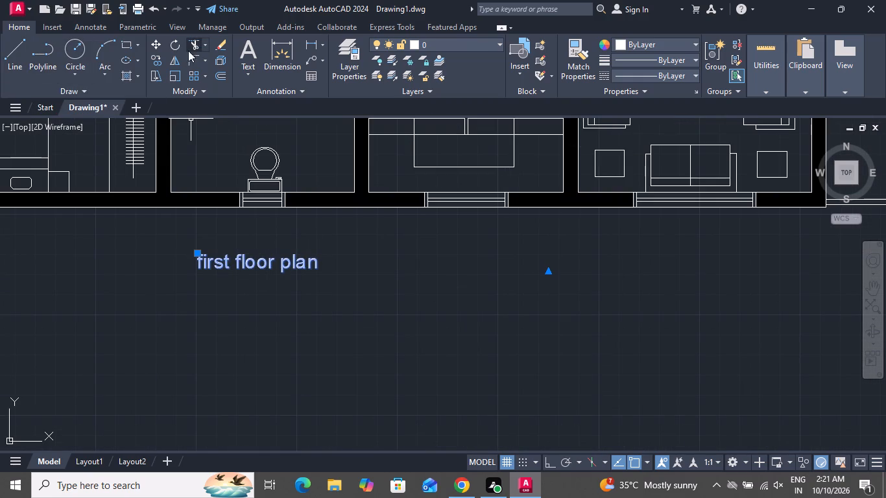
left_click(153, 41)
left_click(289, 254)
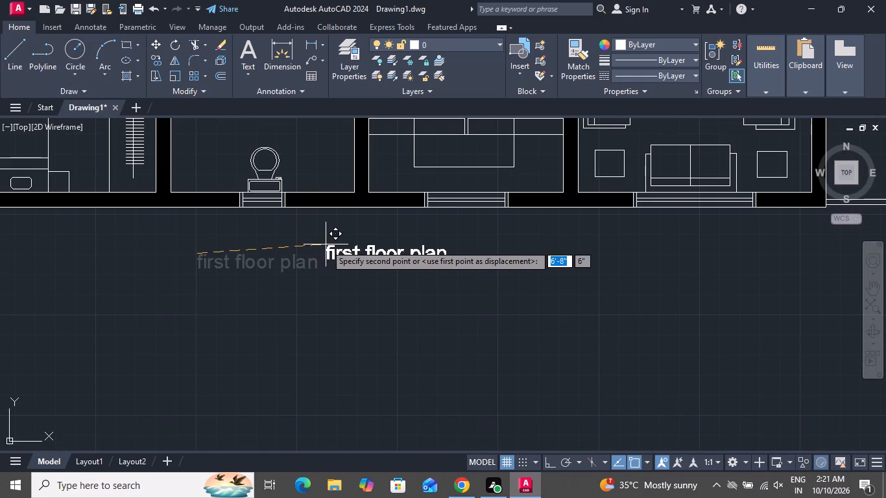
left_click(333, 237)
Add a linear dimension between the outer northwest and northeast corners of the house, placed just above the north wall.
scroll(349, 294, "down", 2)
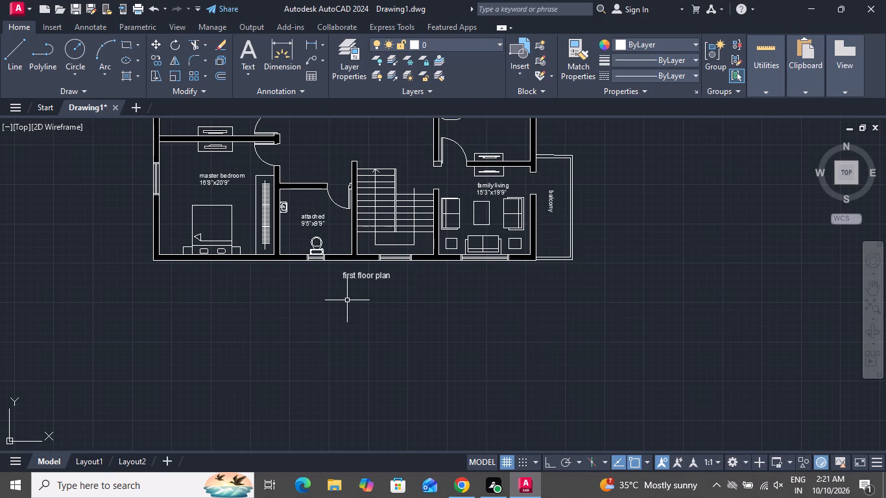
scroll(507, 231, "up", 1)
scroll(507, 231, "down", 1)
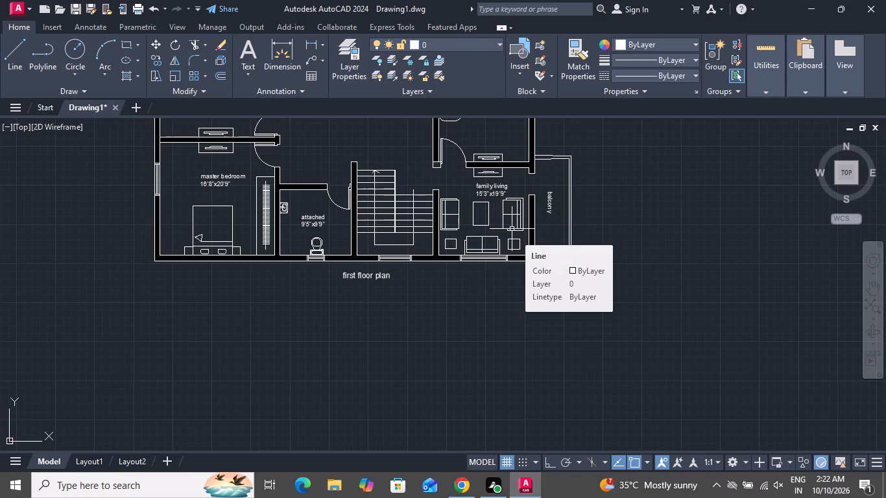
scroll(512, 229, "down", 2)
scroll(516, 152, "up", 2)
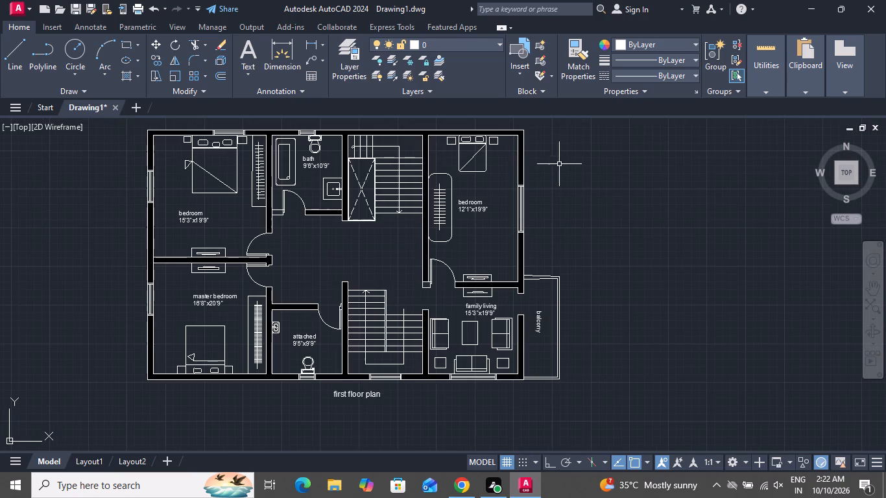
scroll(606, 241, "down", 1)
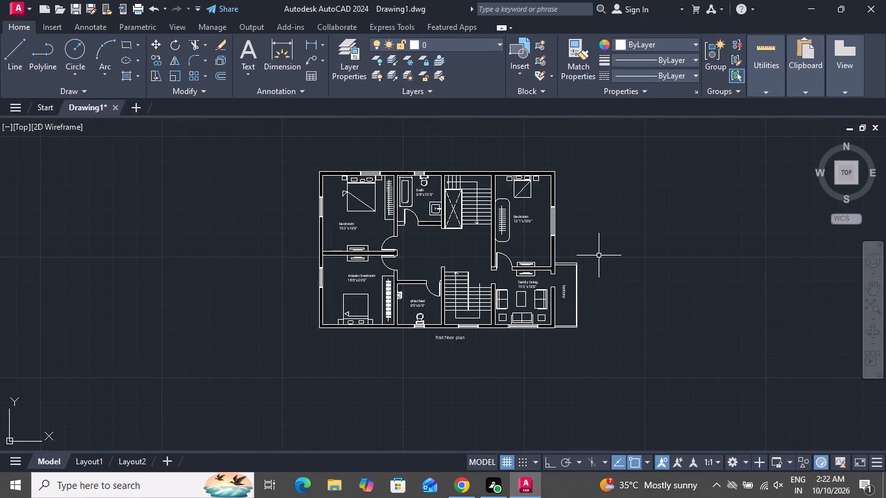
left_click(307, 40)
scroll(319, 186, "up", 3)
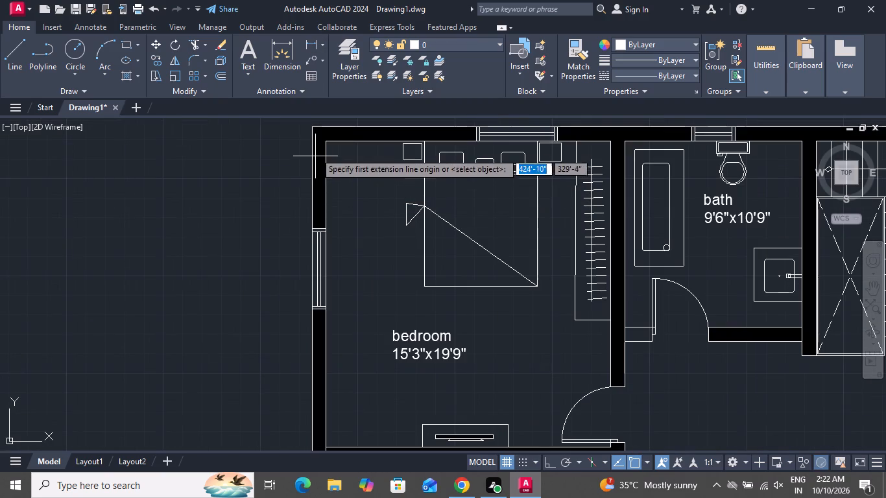
left_click(313, 127)
scroll(321, 250, "down", 2)
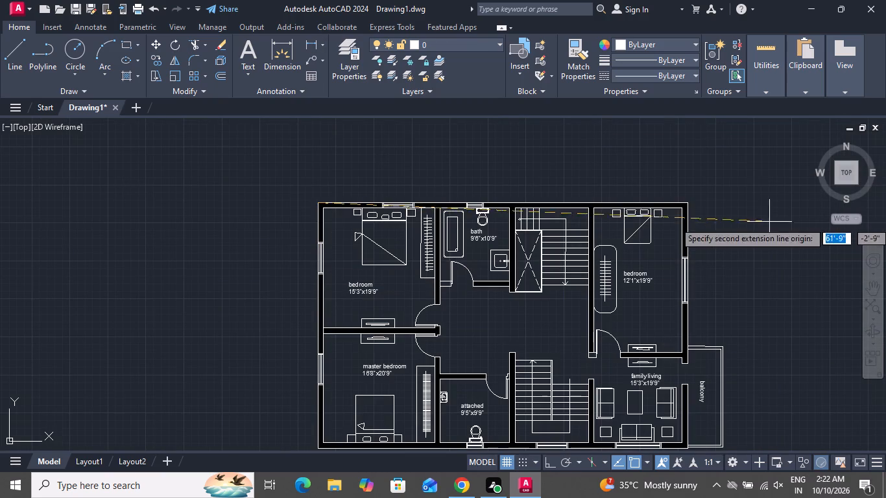
left_click(686, 204)
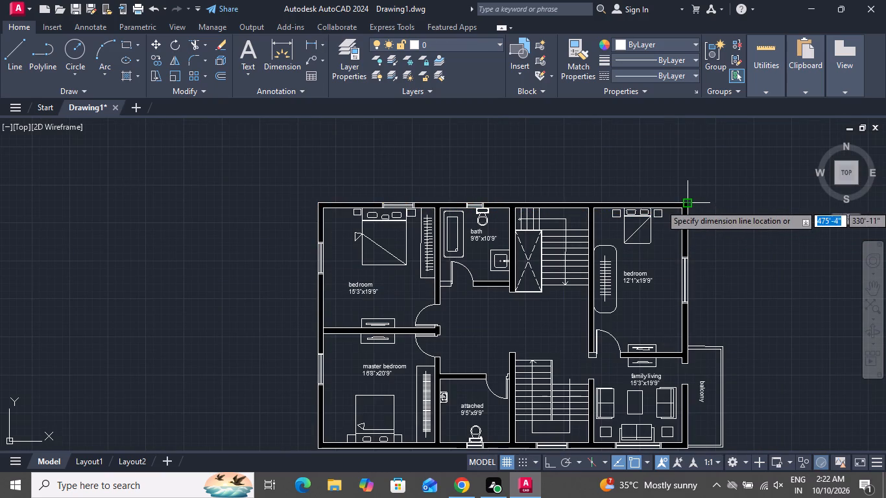
left_click(684, 187)
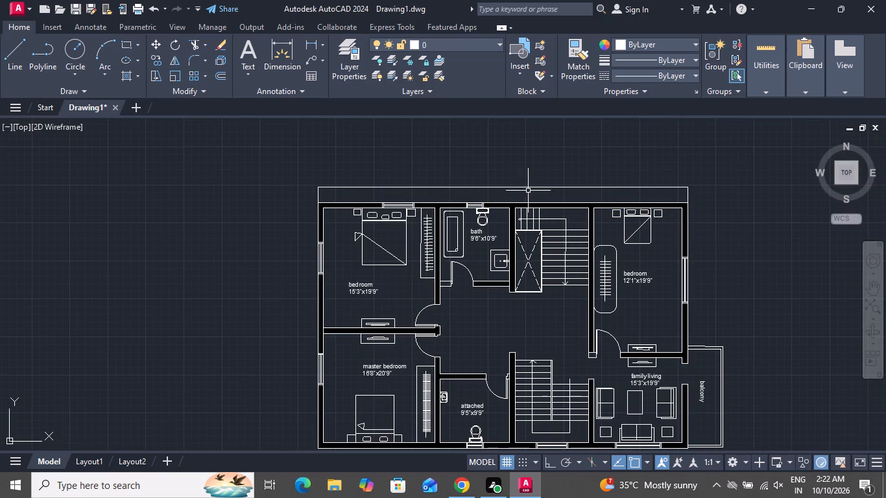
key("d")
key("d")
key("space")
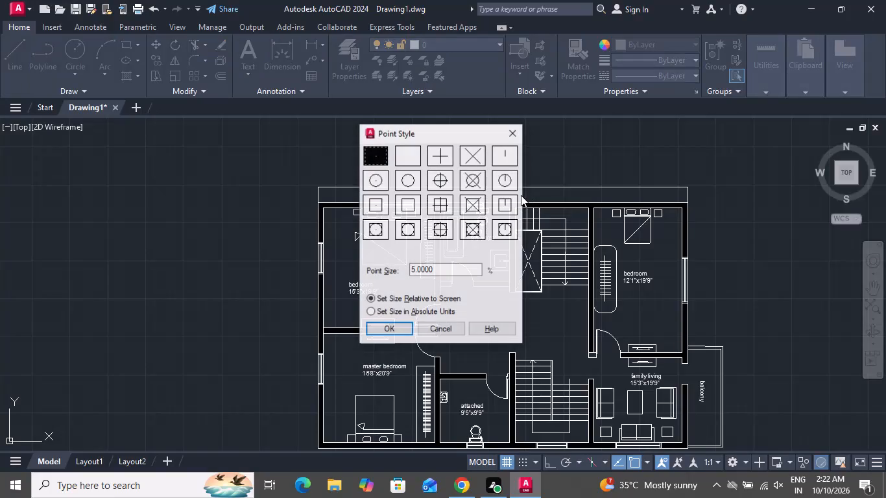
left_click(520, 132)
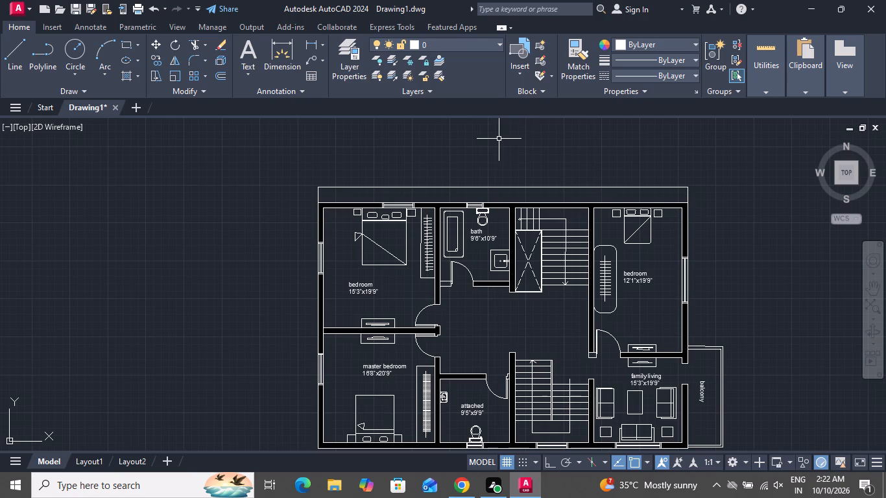
Modify the Standard dimension style to use a text height of 0'-10.18".
type("d")
key("space")
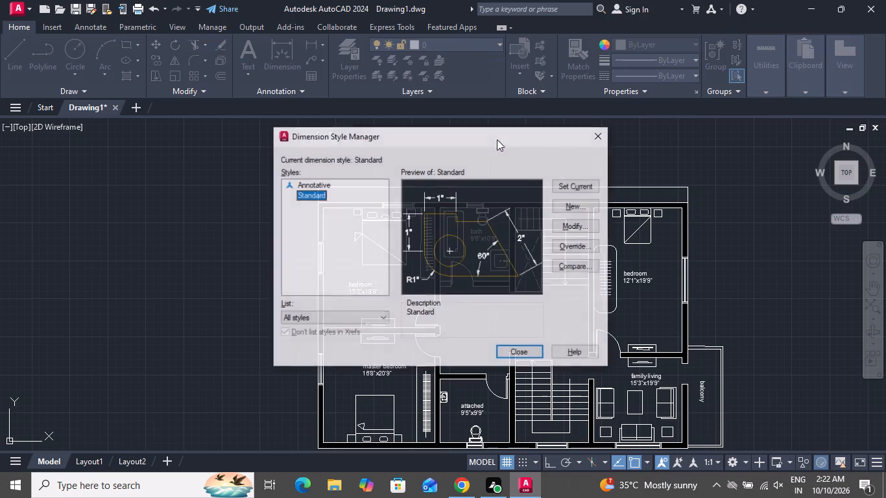
left_click(569, 225)
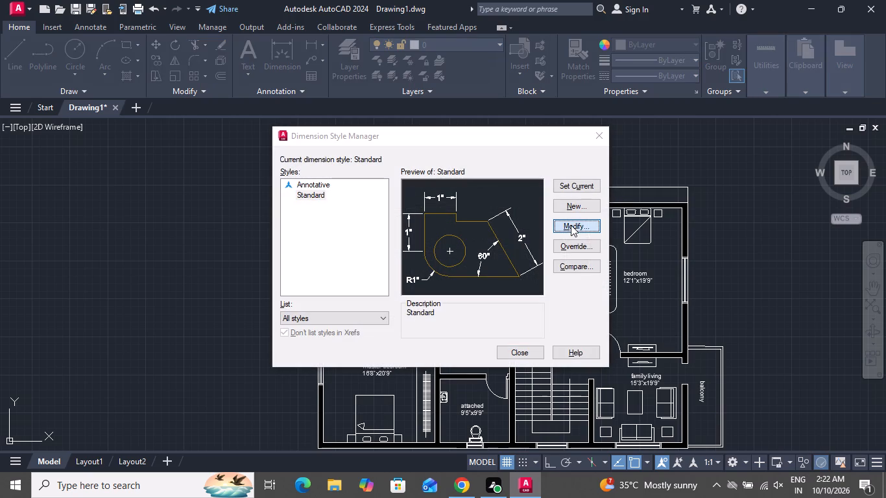
left_click(443, 95)
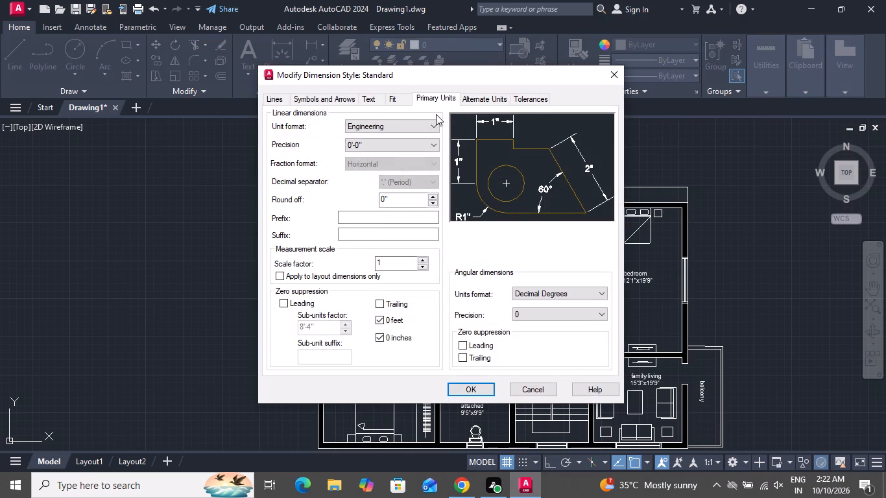
left_click(364, 98)
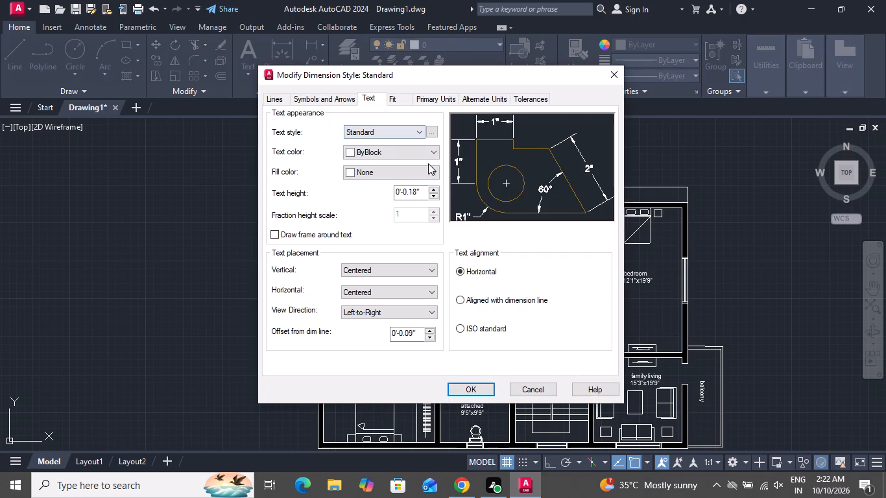
double_click(434, 189)
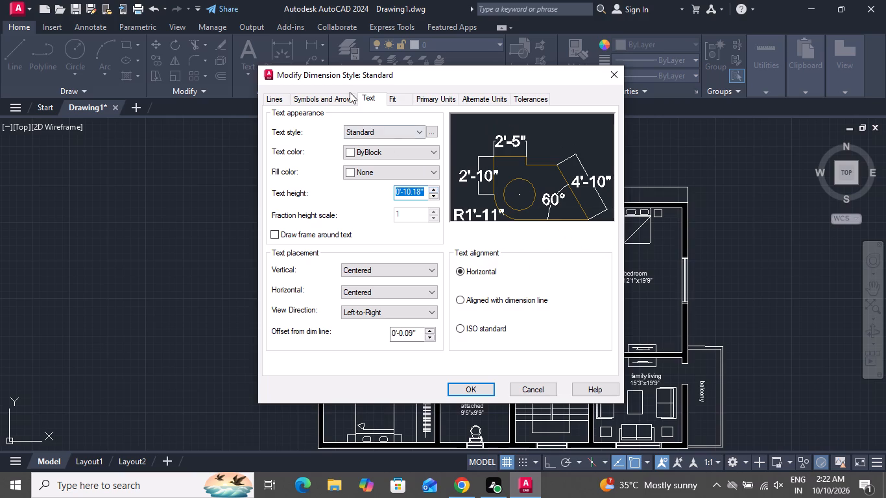
Set the Standard dimension style's arrow size to 1'-3.18" and make the style current.
left_click(342, 98)
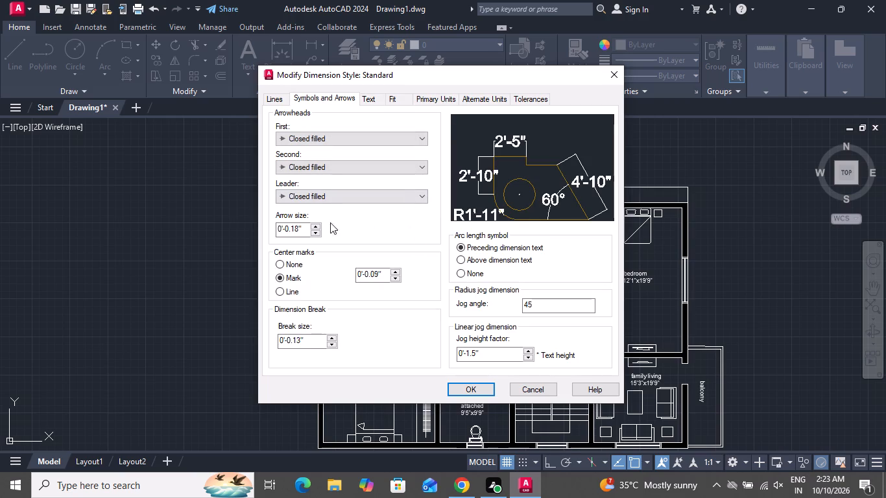
double_click(316, 228)
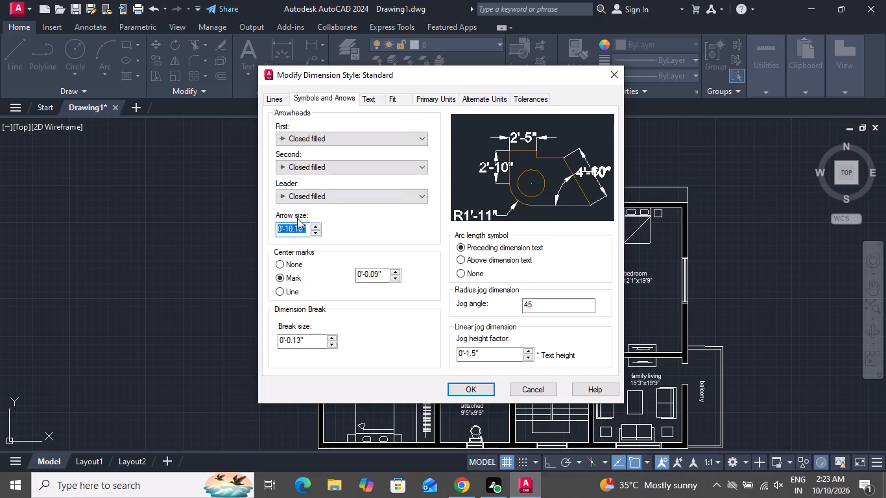
left_click(317, 228)
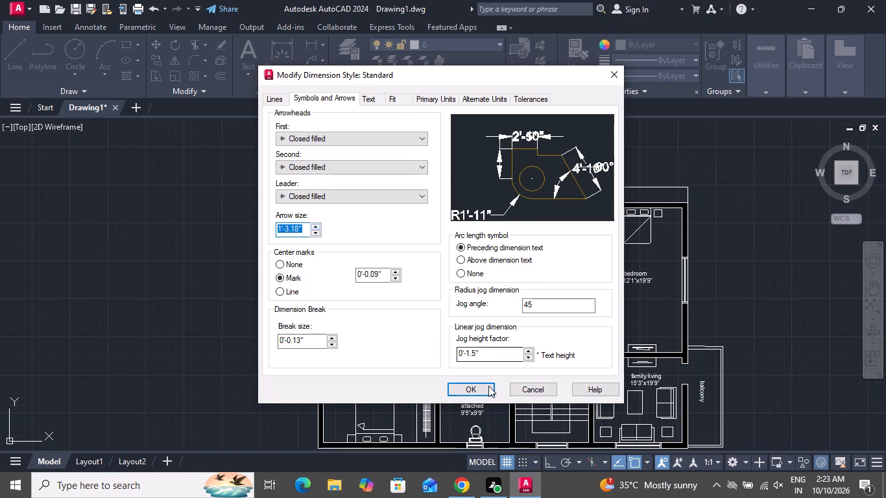
left_click(475, 390)
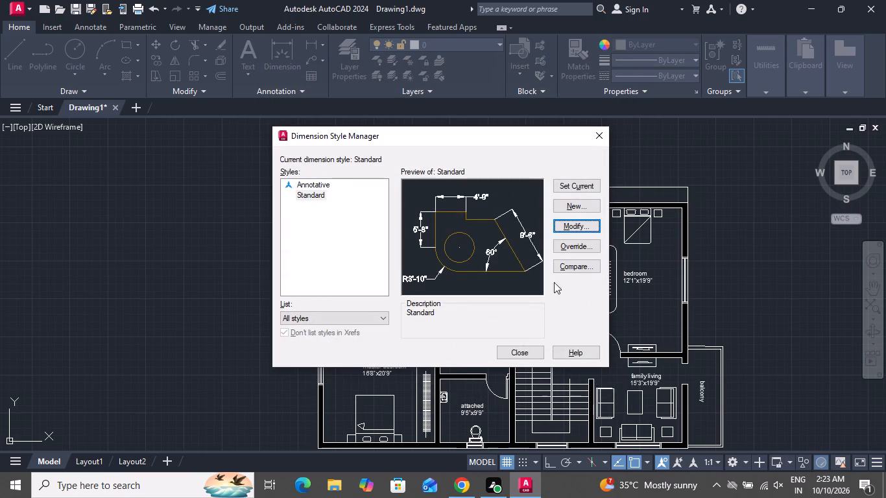
left_click(586, 187)
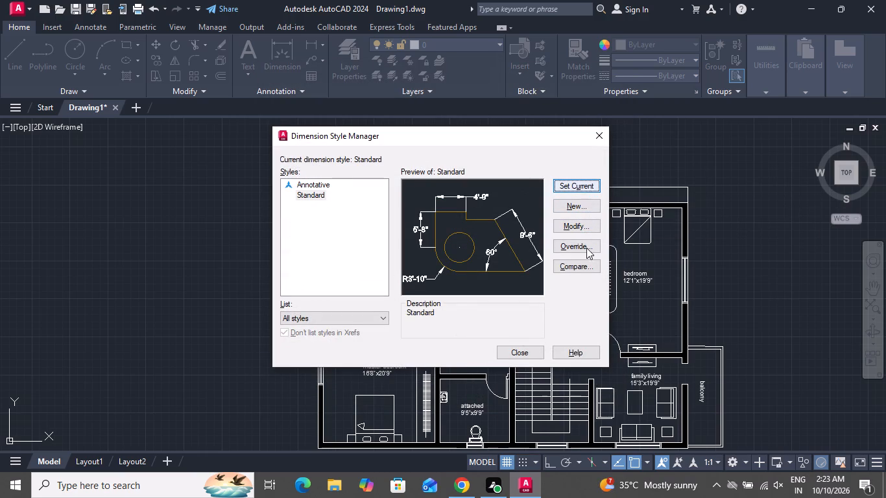
left_click(523, 352)
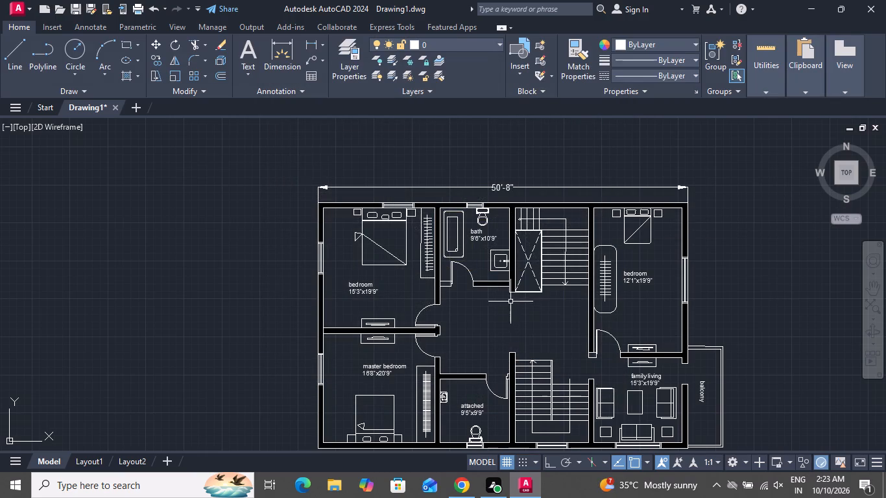
Add a linear dimension between the outer northwest and southwest corners of the house, placed about 1'-11" outside the west wall.
scroll(496, 296, "down", 1)
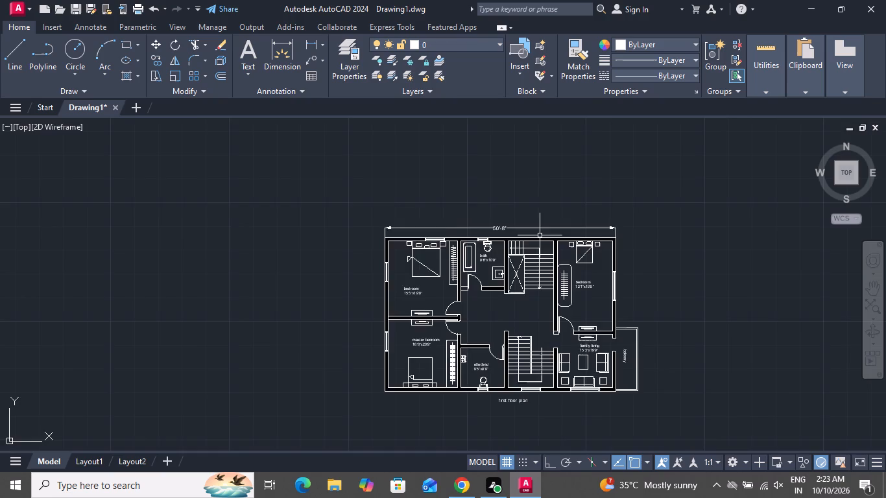
scroll(538, 233, "up", 1)
scroll(538, 233, "down", 1)
scroll(537, 246, "up", 1)
scroll(536, 246, "down", 1)
scroll(525, 220, "up", 3)
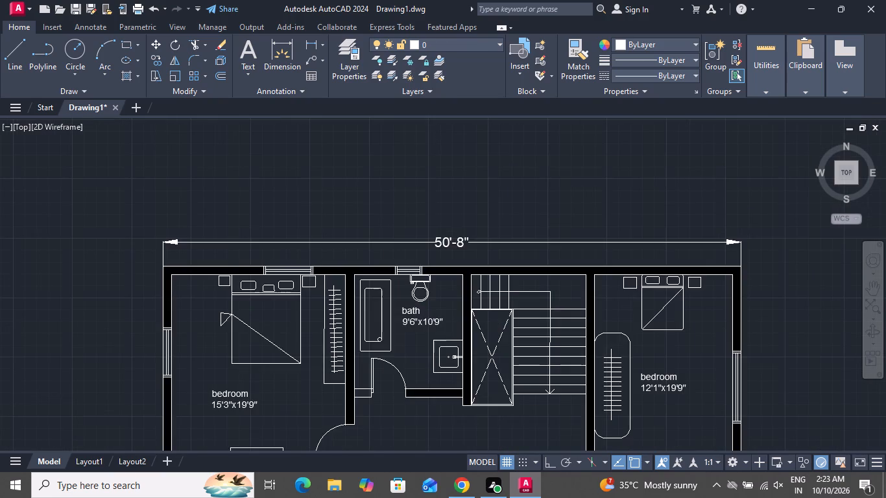
scroll(523, 215, "down", 2)
left_click(307, 42)
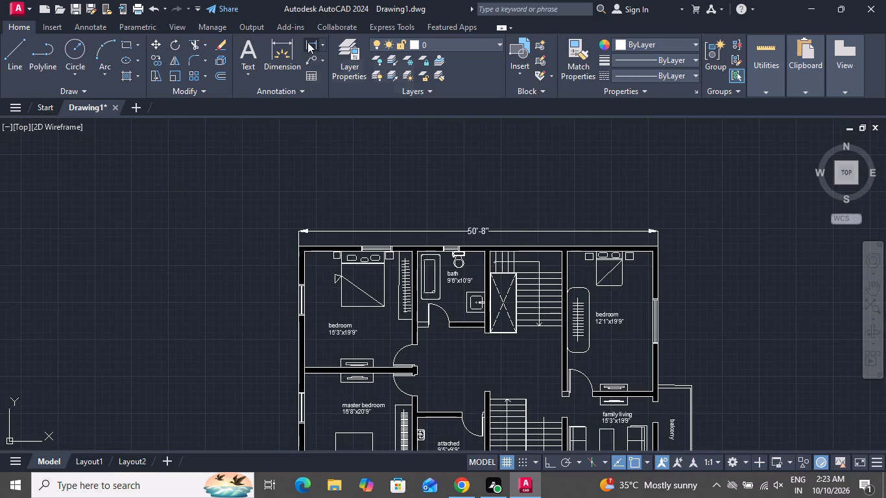
left_click(295, 245)
scroll(292, 350, "down", 3)
scroll(294, 335, "up", 1)
scroll(304, 390, "up", 1)
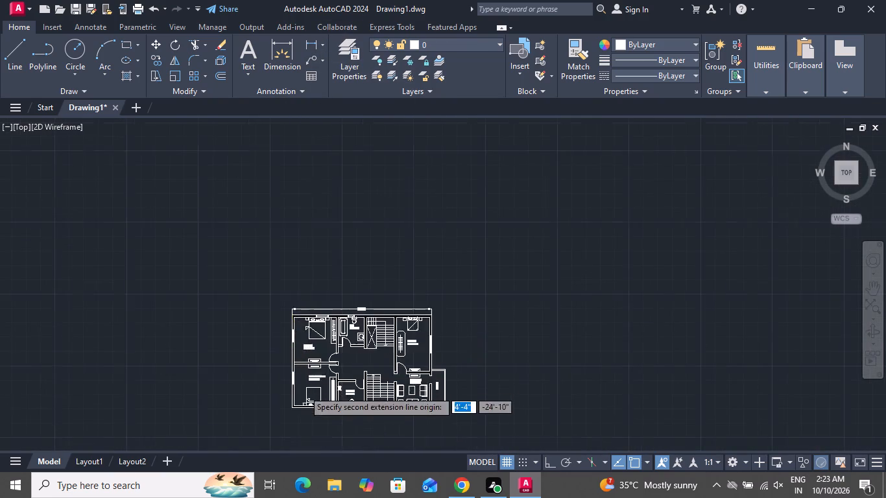
scroll(304, 392, "up", 3)
scroll(311, 357, "down", 2)
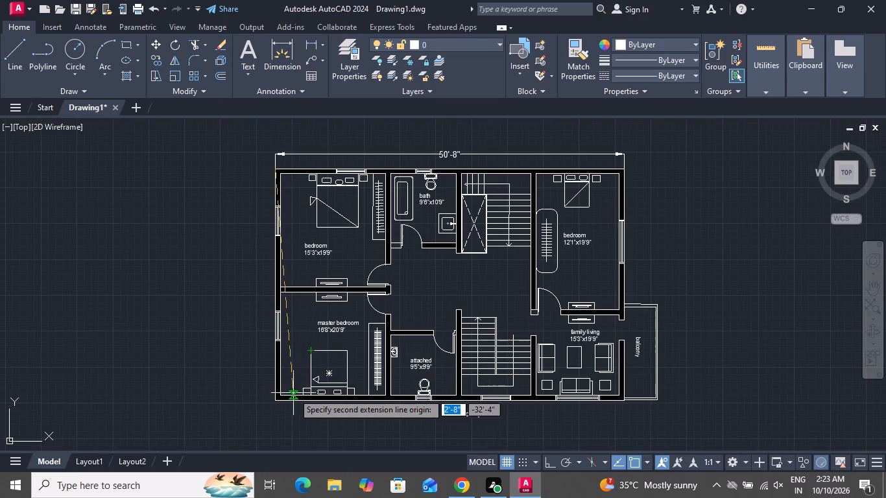
scroll(293, 394, "up", 3)
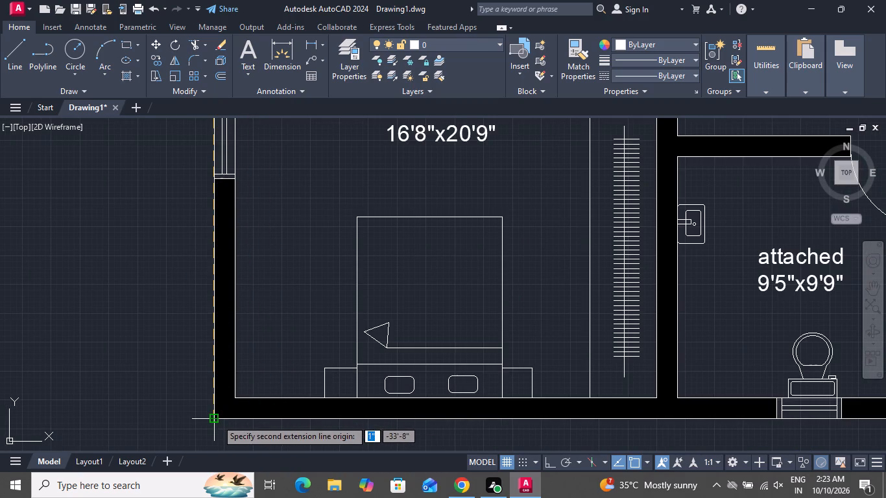
left_click(217, 420)
scroll(210, 418, "down", 2)
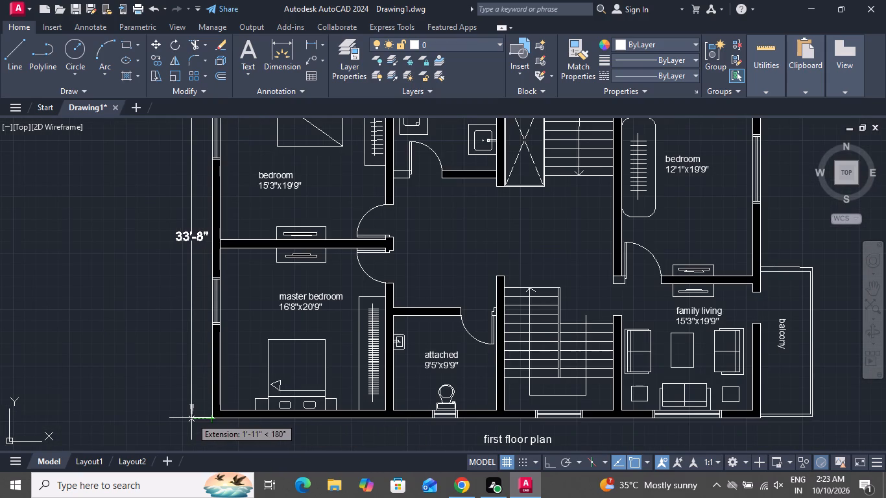
left_click(191, 418)
Draw a large circle in the empty area northwest of the floor plan.
scroll(300, 431, "down", 2)
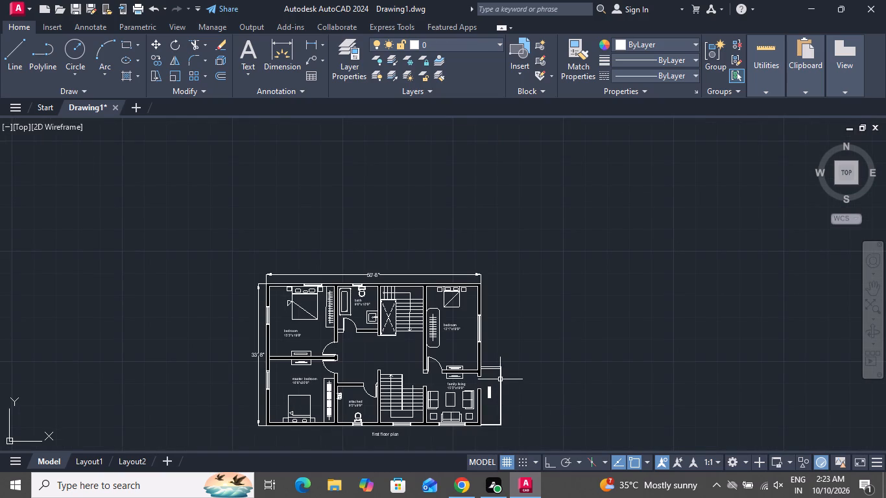
left_click(84, 44)
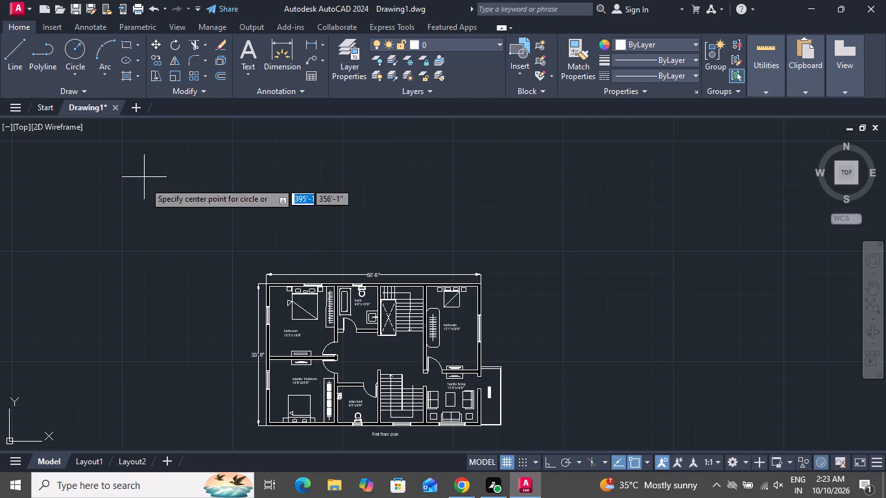
left_click(145, 189)
left_click(230, 187)
left_click(200, 197)
left_click(266, 204)
left_click(199, 210)
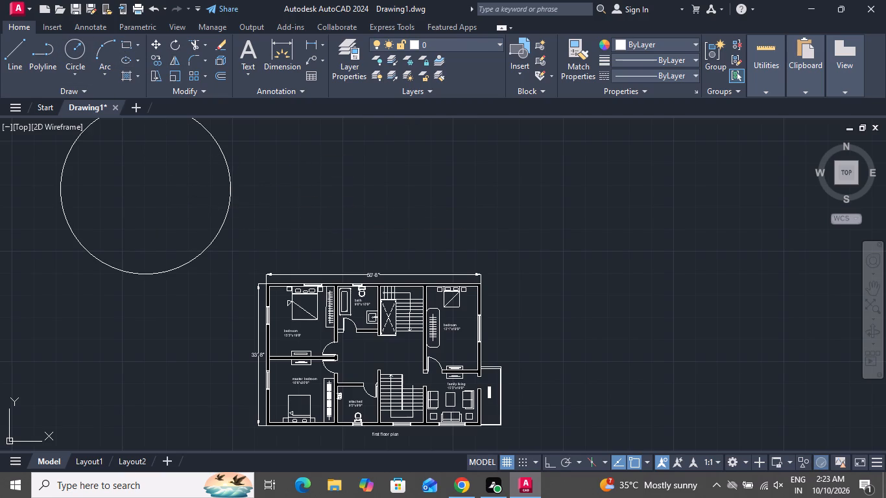
left_click(314, 211)
left_click(228, 205)
left_click(366, 198)
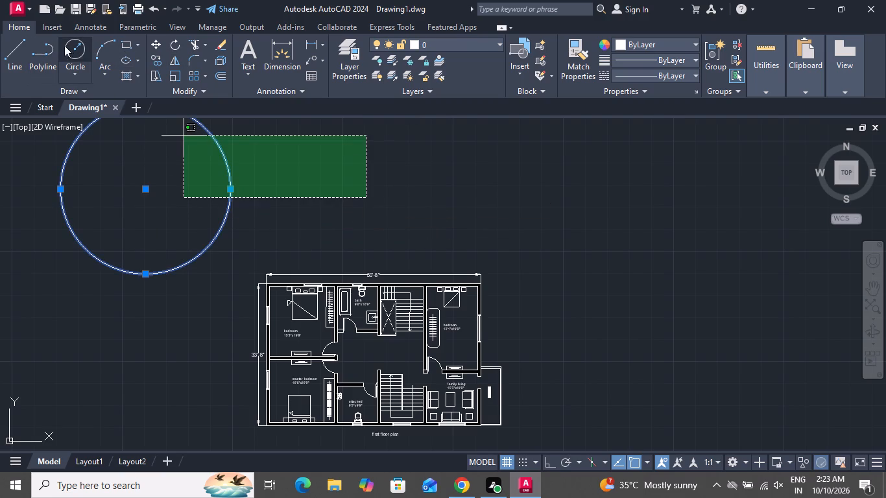
Draw a second, smaller circle just above the 50'-8" dimension north of the house.
left_click(68, 45)
left_click(388, 197)
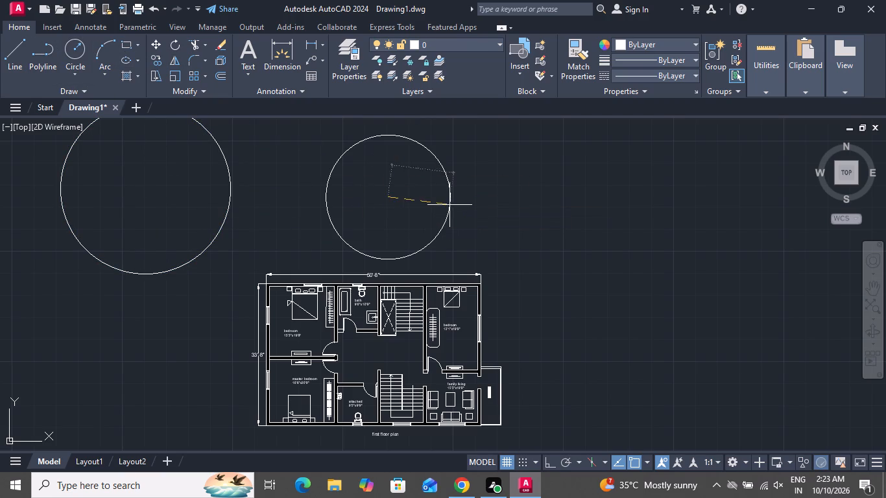
left_click(449, 205)
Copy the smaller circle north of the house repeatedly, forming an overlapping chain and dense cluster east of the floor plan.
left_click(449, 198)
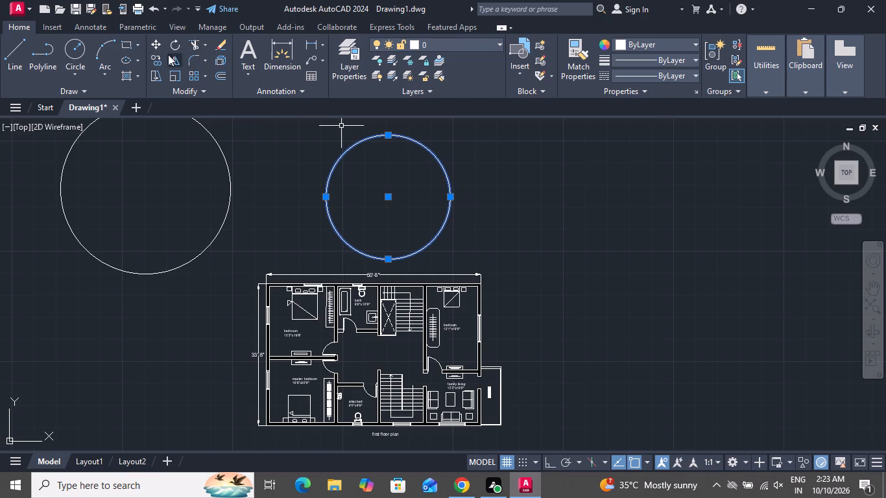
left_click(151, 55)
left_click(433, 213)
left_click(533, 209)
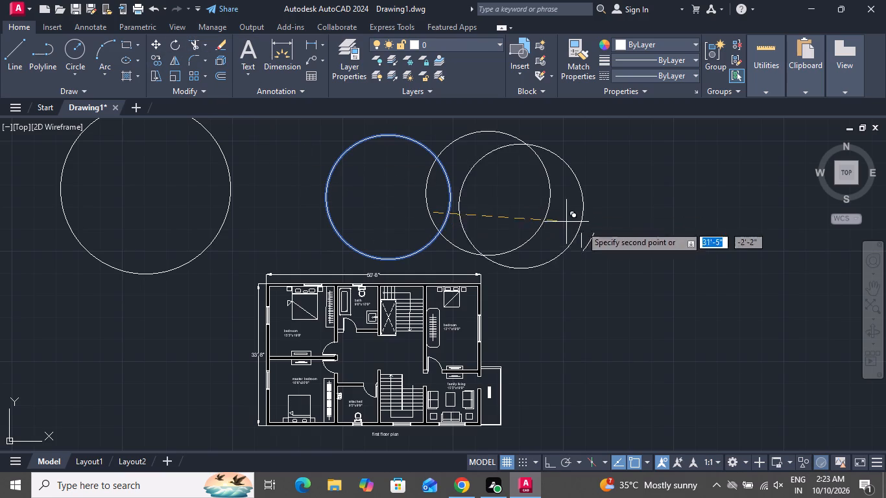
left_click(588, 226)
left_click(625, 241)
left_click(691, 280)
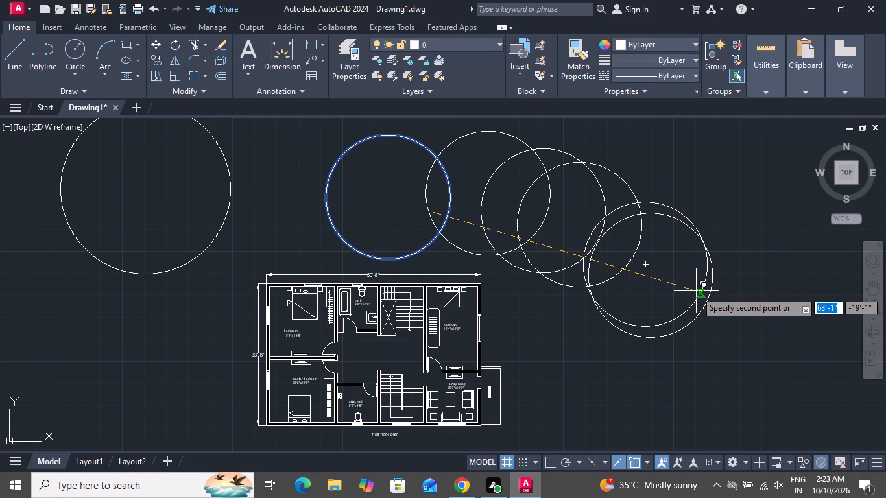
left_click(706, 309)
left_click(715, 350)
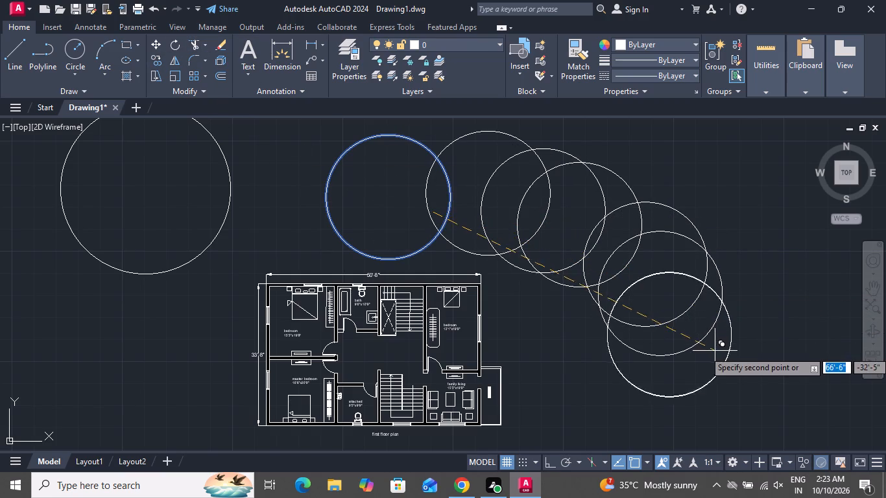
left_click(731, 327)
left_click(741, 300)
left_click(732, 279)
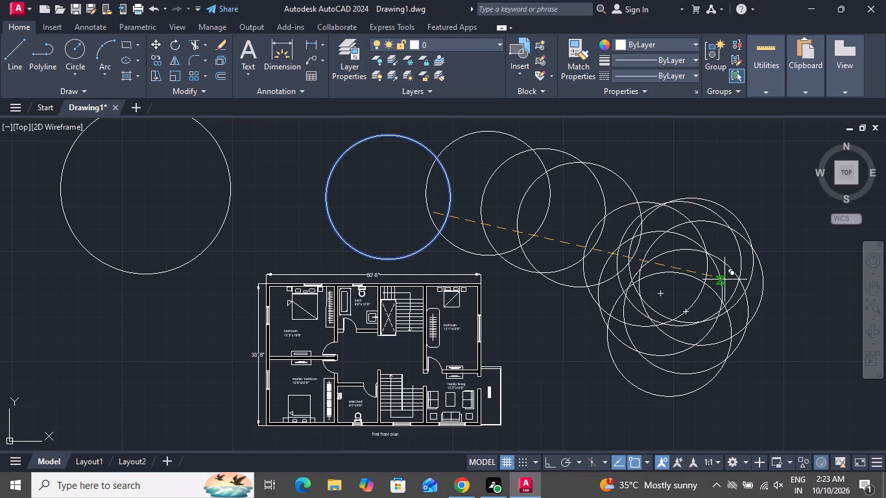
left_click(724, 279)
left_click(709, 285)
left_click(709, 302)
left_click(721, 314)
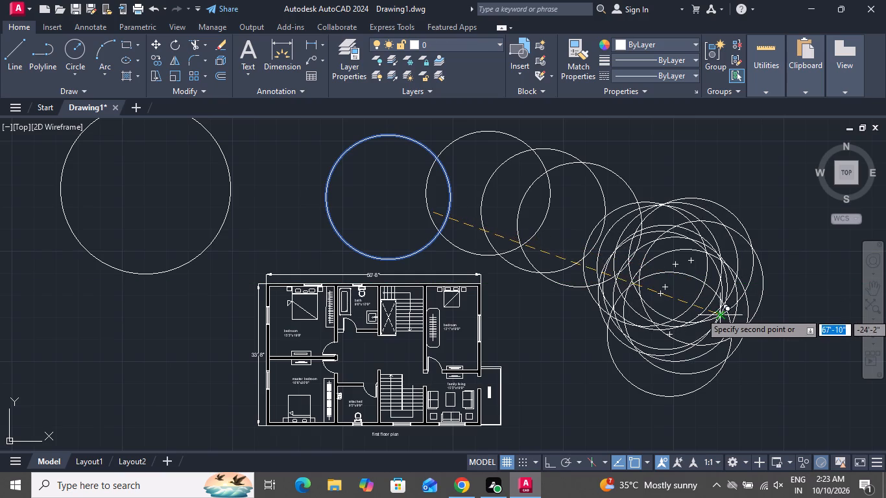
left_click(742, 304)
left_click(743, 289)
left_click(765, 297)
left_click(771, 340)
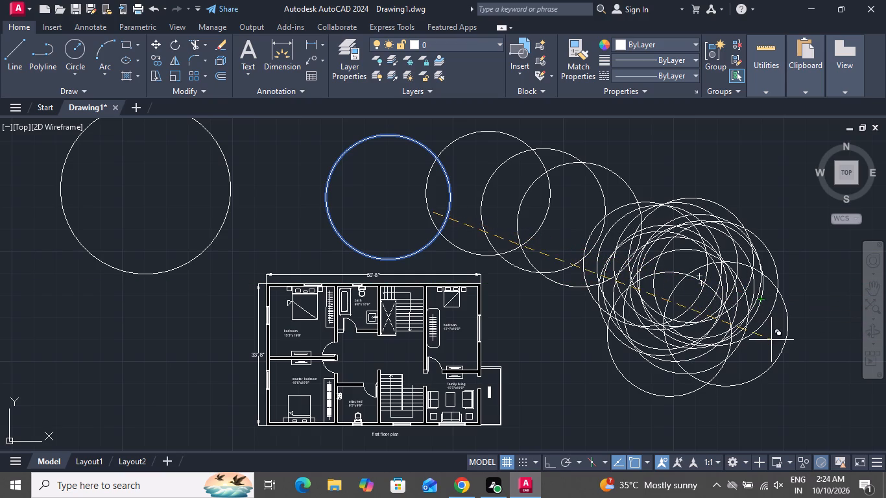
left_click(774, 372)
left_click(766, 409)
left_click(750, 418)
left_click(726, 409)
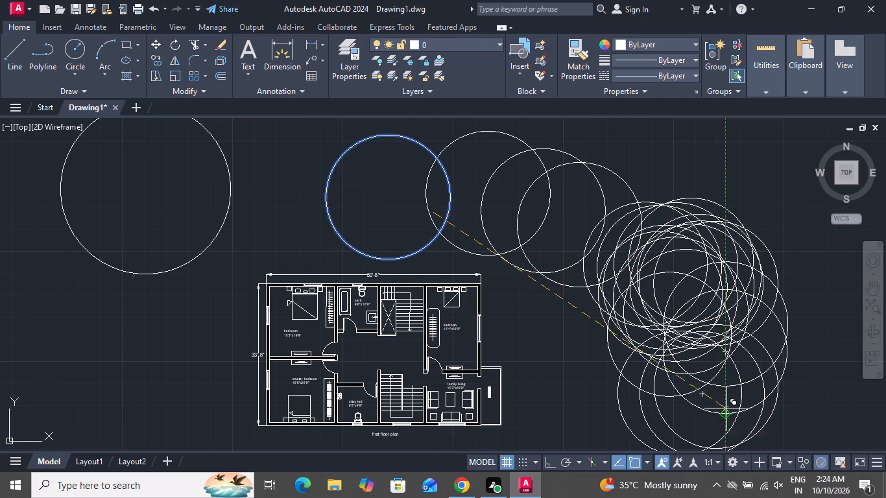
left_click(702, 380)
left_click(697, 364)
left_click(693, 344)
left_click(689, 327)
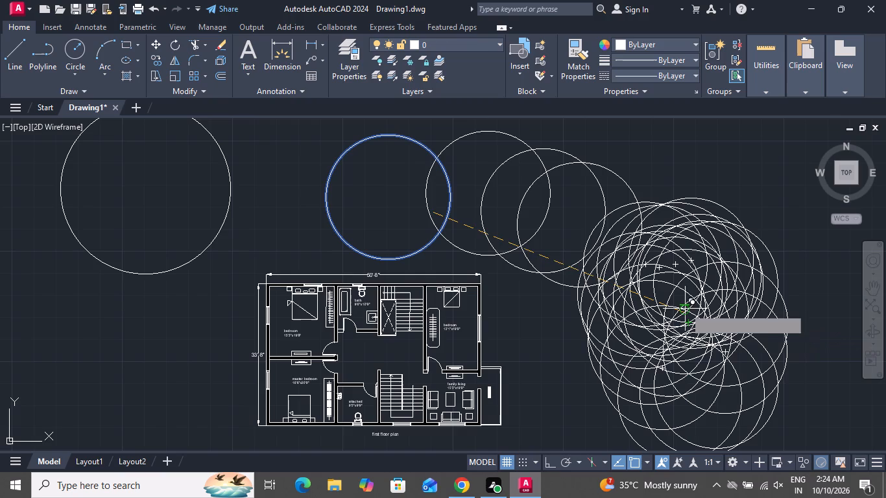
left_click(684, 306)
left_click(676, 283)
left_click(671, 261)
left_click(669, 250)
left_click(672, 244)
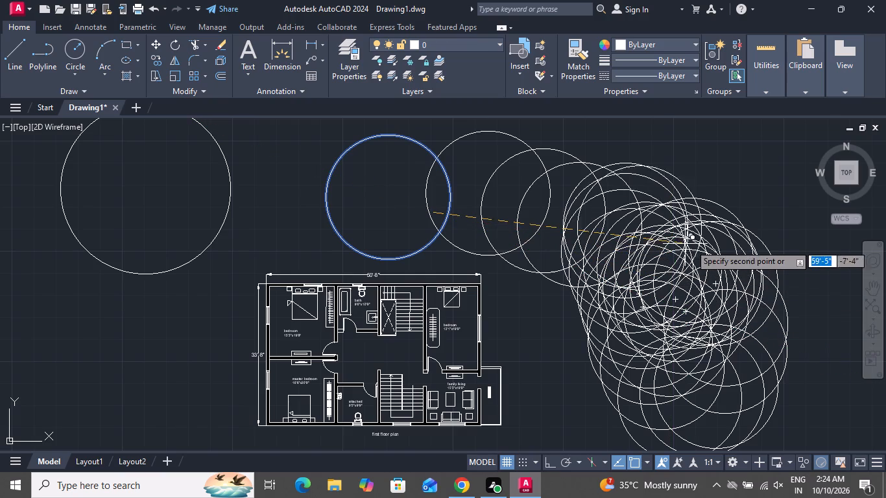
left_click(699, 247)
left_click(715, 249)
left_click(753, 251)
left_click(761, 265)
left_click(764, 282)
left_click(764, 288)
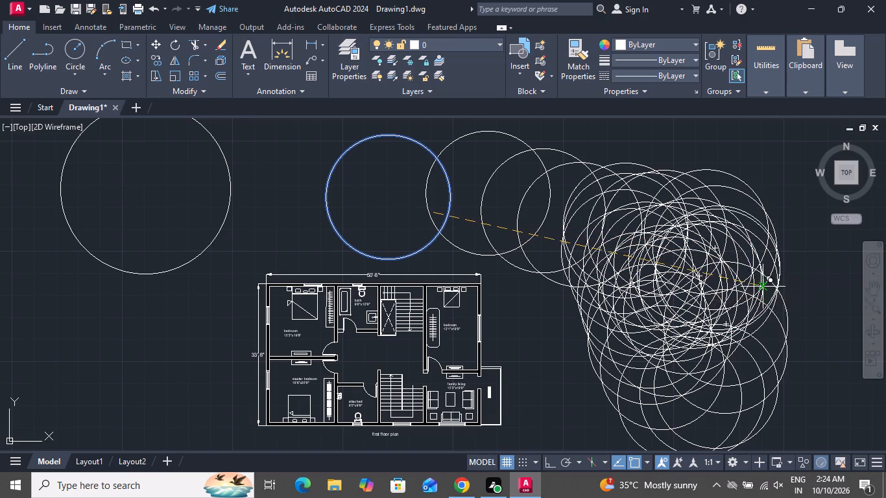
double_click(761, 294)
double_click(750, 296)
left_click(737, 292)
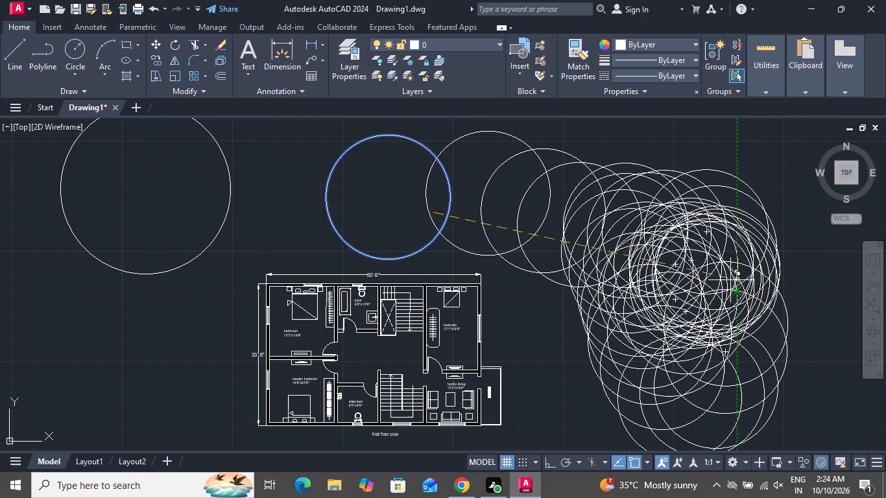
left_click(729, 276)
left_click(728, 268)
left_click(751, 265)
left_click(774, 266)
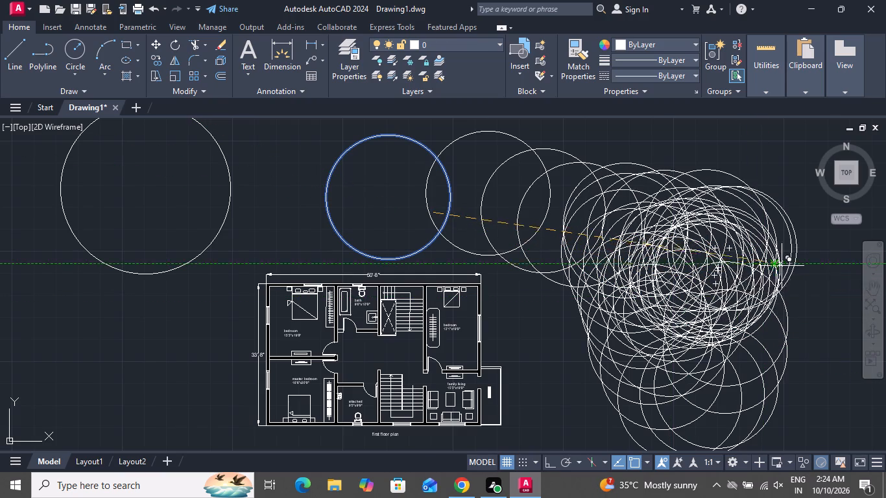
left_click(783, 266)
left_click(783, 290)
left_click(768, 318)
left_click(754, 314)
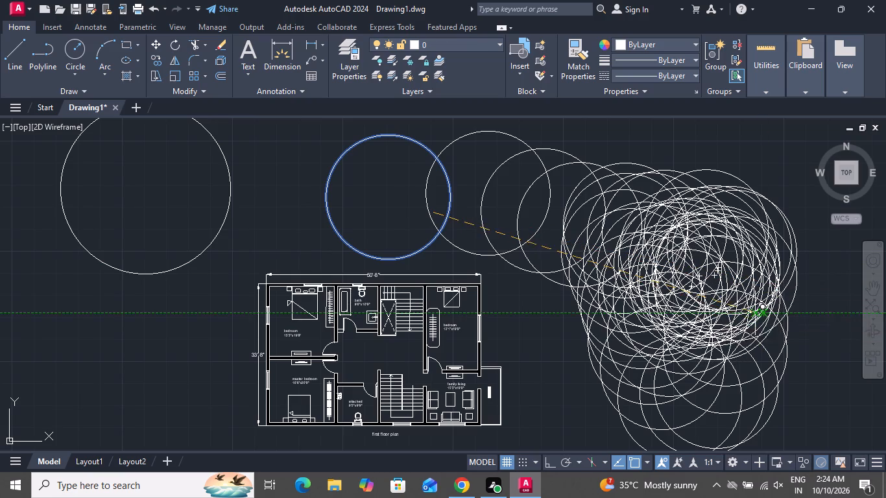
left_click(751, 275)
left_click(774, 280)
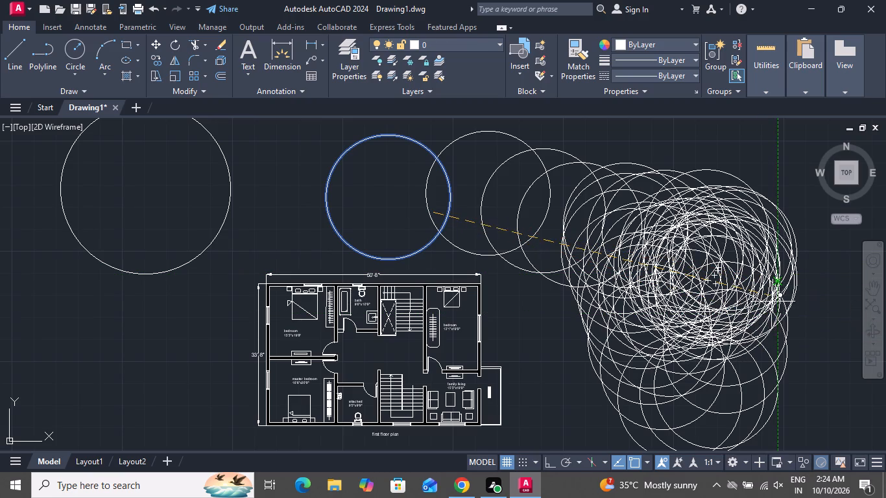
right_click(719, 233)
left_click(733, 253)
Delete all the circles around the floor plan, including the cluster of copies and the large circle to the northwest.
left_click_drag(763, 163, 758, 187)
left_click(610, 360)
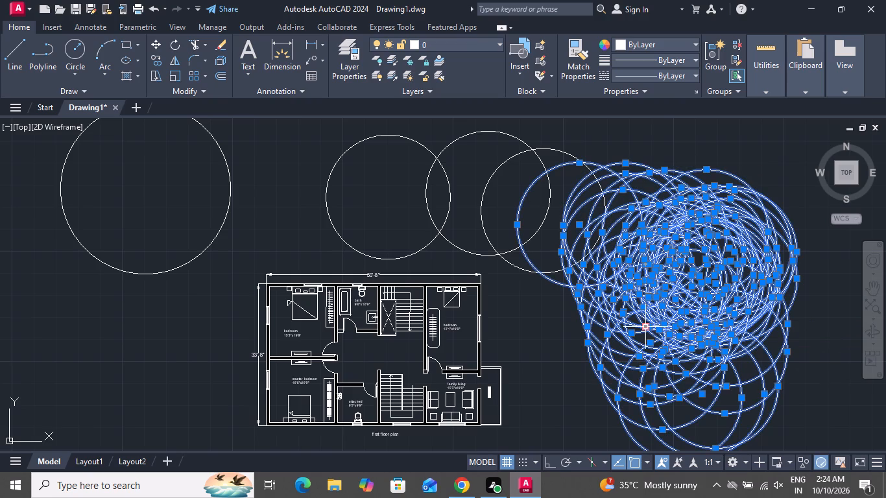
key("Delete")
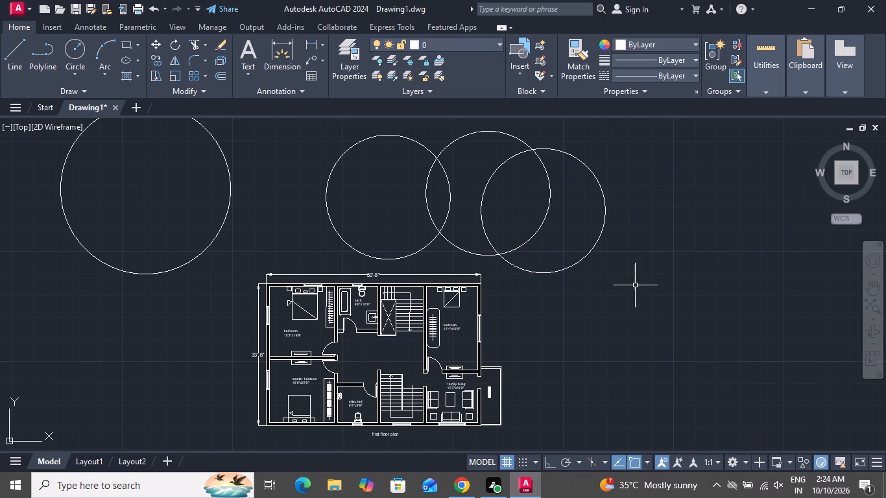
left_click(616, 186)
left_click(87, 190)
key("Delete")
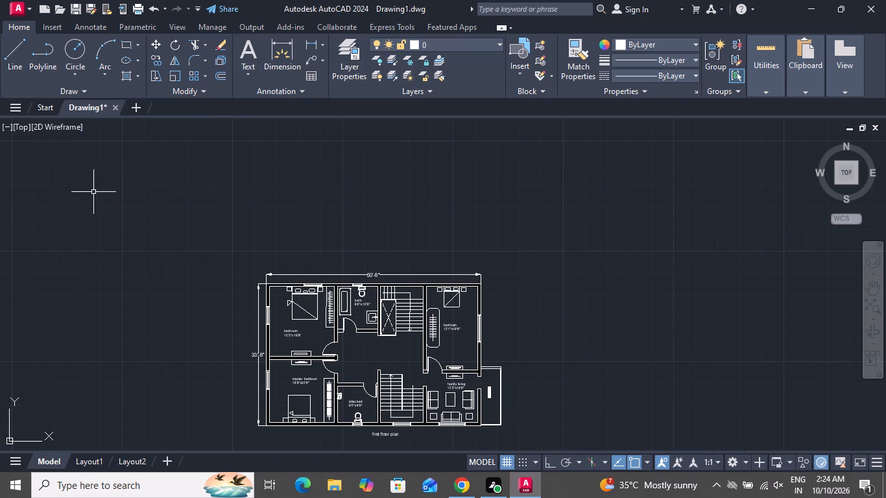
Start a line in the empty space east of the balcony and draw a 33'8" vertical segment upward with Ortho on.
scroll(107, 224, "up", 1)
scroll(107, 225, "down", 1)
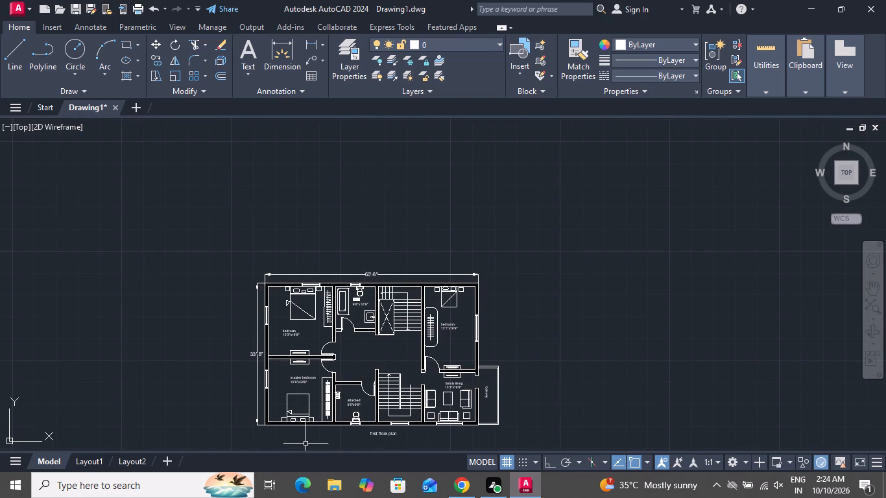
scroll(364, 403, "up", 2)
scroll(364, 403, "down", 1)
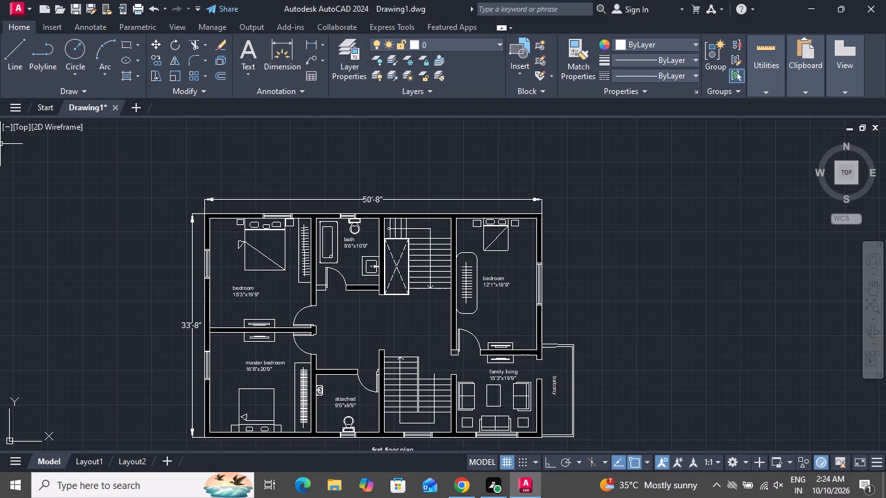
left_click(5, 46)
scroll(248, 195, "down", 1)
scroll(253, 206, "up", 1)
scroll(260, 217, "down", 1)
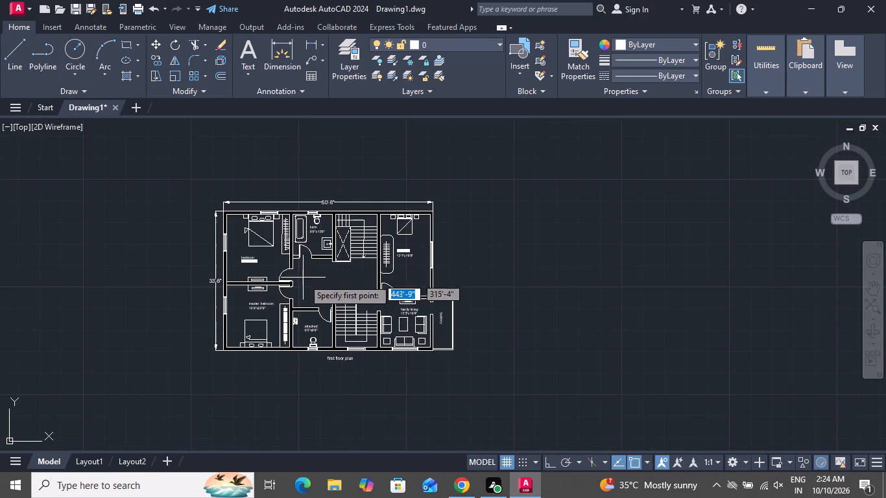
scroll(305, 282, "up", 1)
scroll(310, 290, "down", 1)
scroll(310, 293, "up", 1)
scroll(328, 315, "down", 1)
scroll(324, 322, "up", 1)
scroll(370, 298, "down", 2)
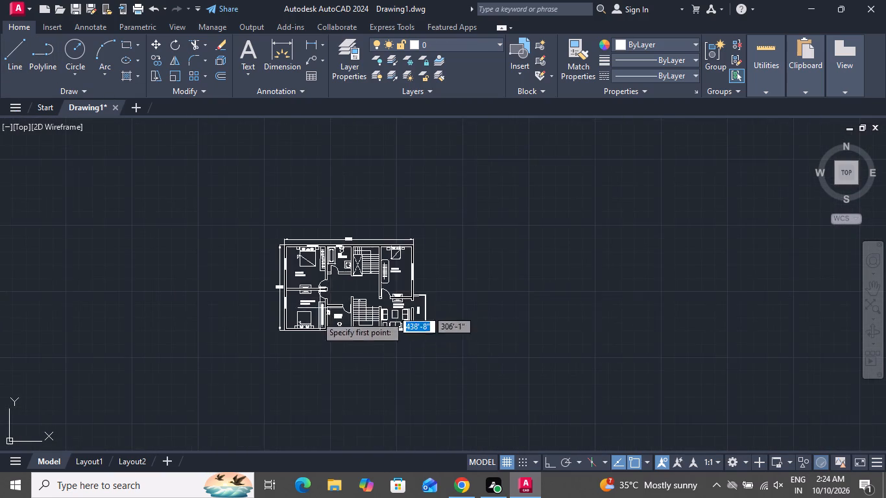
scroll(656, 267, "up", 2)
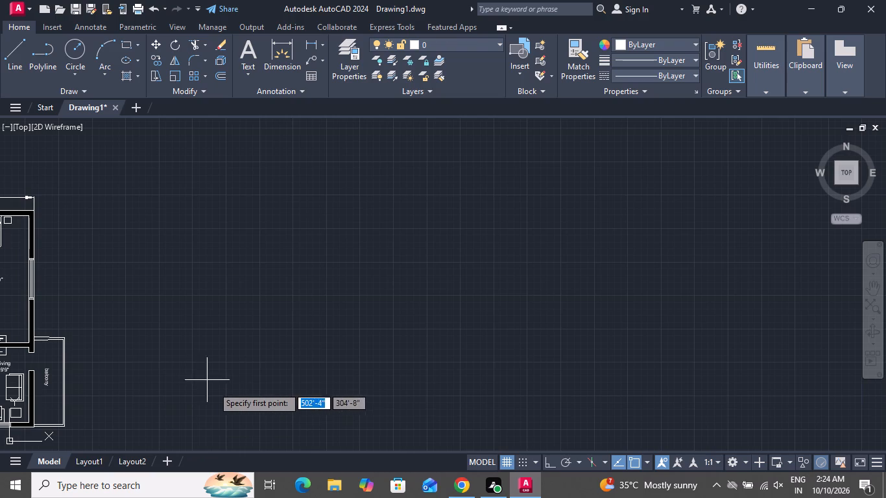
left_click(233, 394)
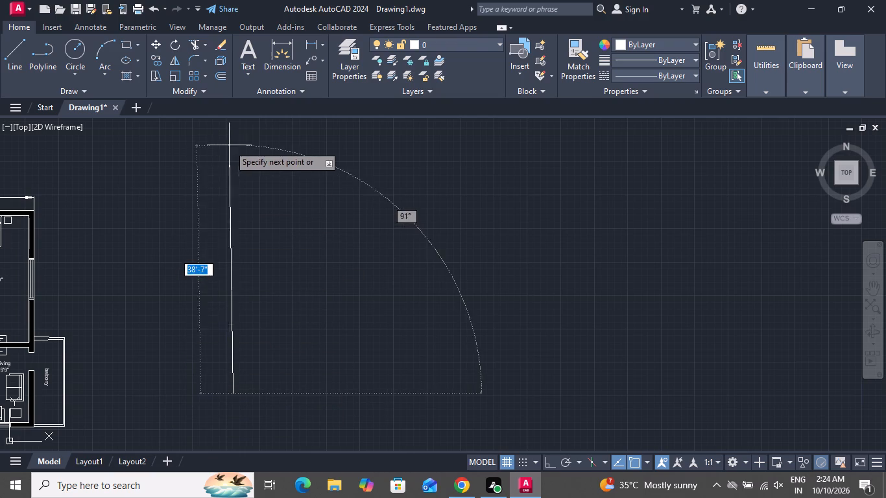
left_click(553, 465)
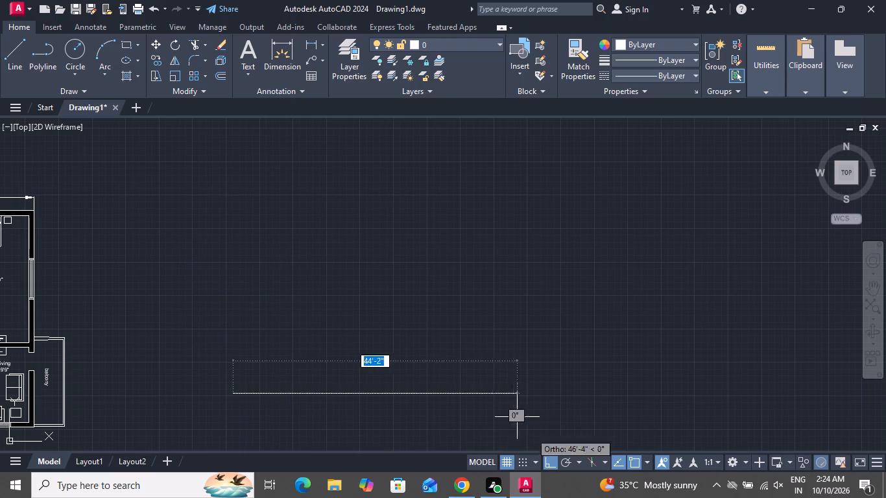
type("33")
key("apostrophe")
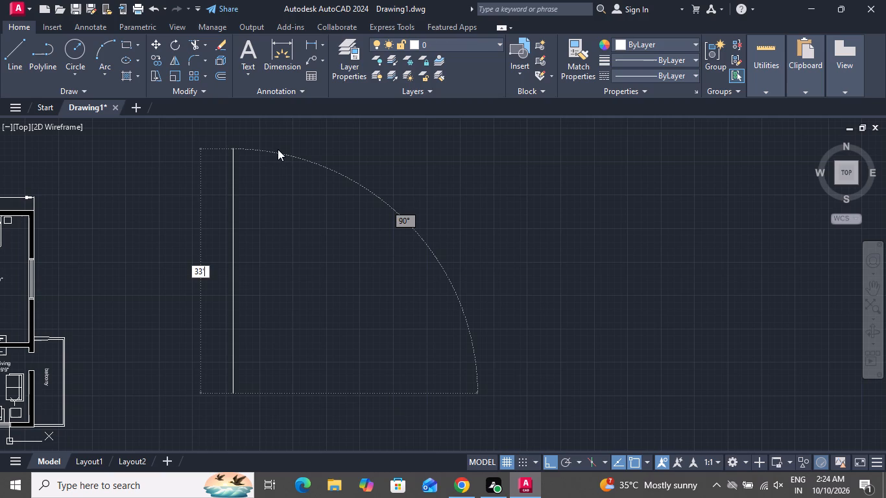
key("8")
key("shift+quotedbl")
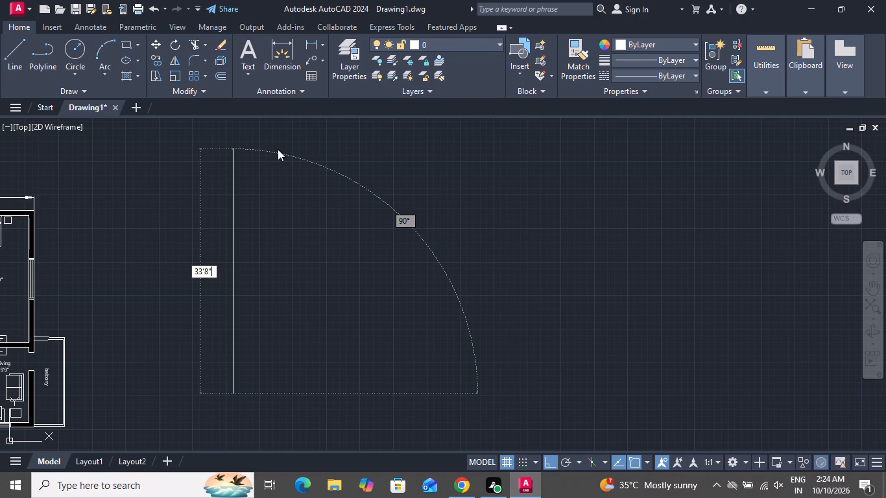
key("Return")
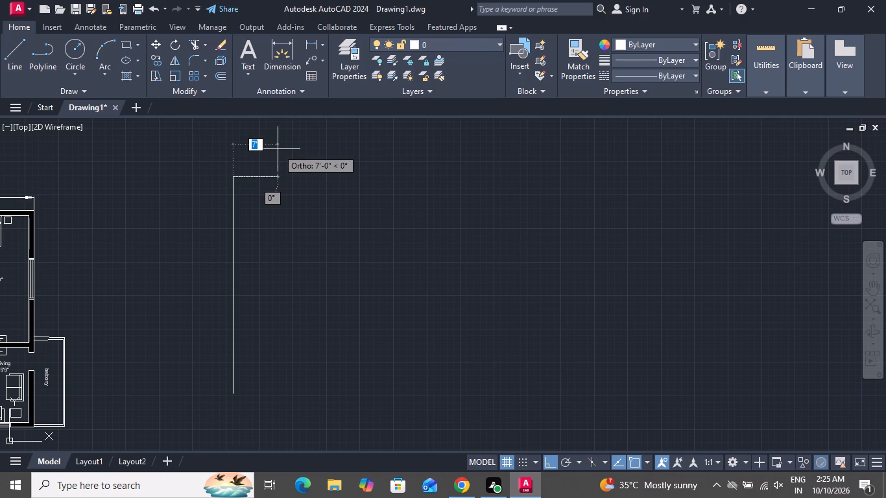
Continue the line with a 50'8" horizontal segment eastward from the top of the vertical segment.
type("50")
scroll(312, 193, "down", 2)
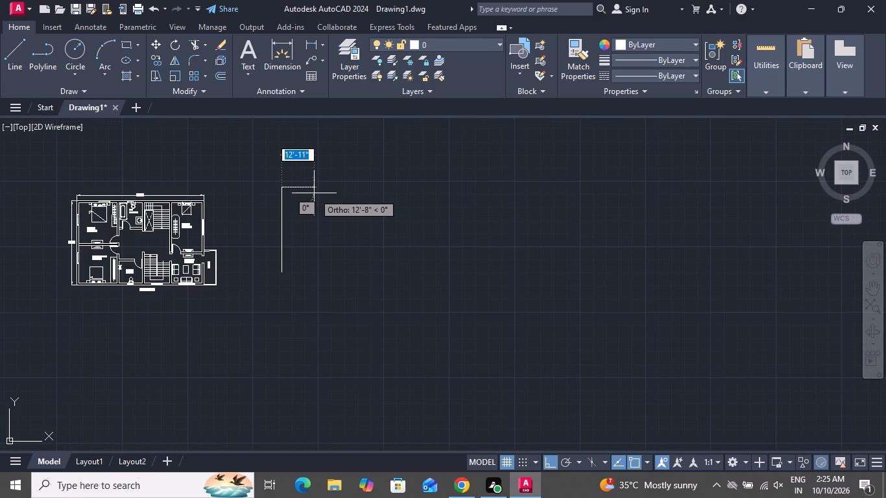
scroll(314, 191, "up", 2)
scroll(313, 191, "down", 3)
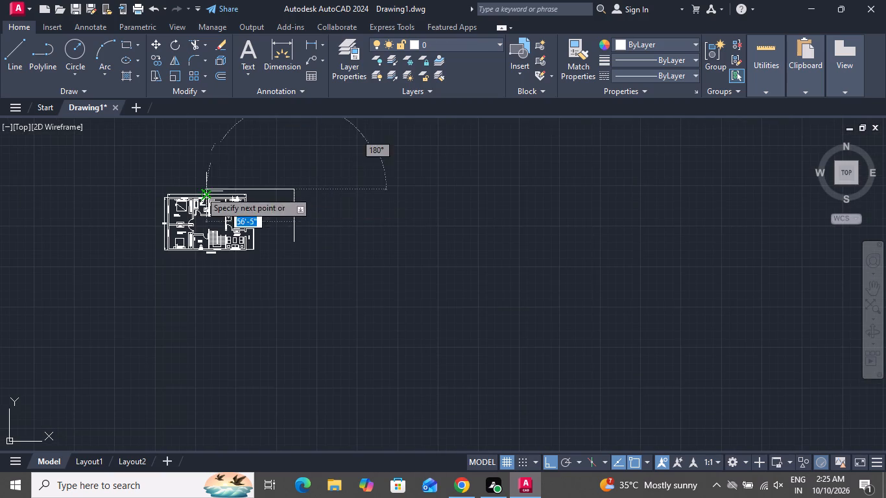
scroll(200, 191, "up", 3)
scroll(200, 202, "down", 1)
scroll(200, 202, "up", 2)
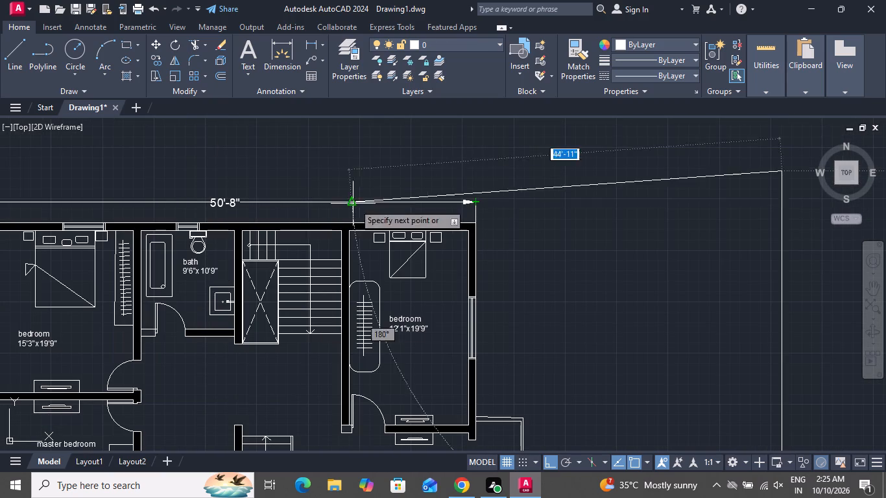
scroll(504, 194, "up", 1)
scroll(504, 194, "down", 1)
scroll(504, 194, "up", 1)
scroll(501, 198, "down", 4)
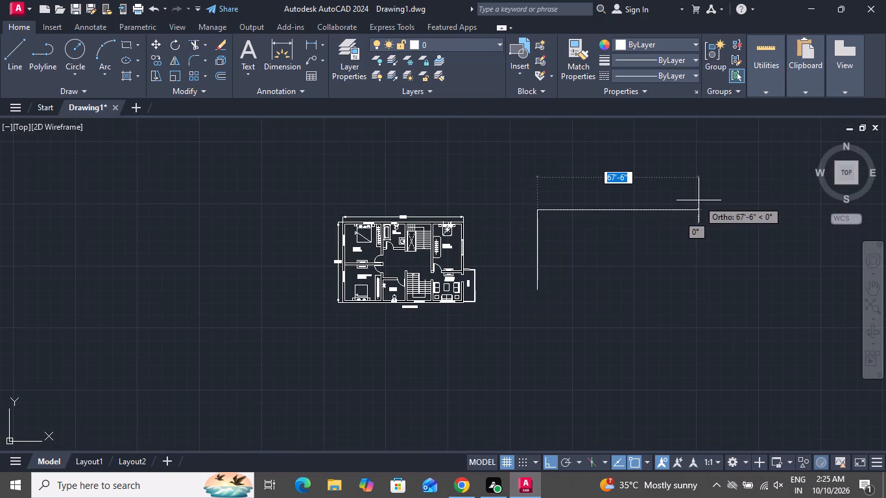
key("5")
type("0'")
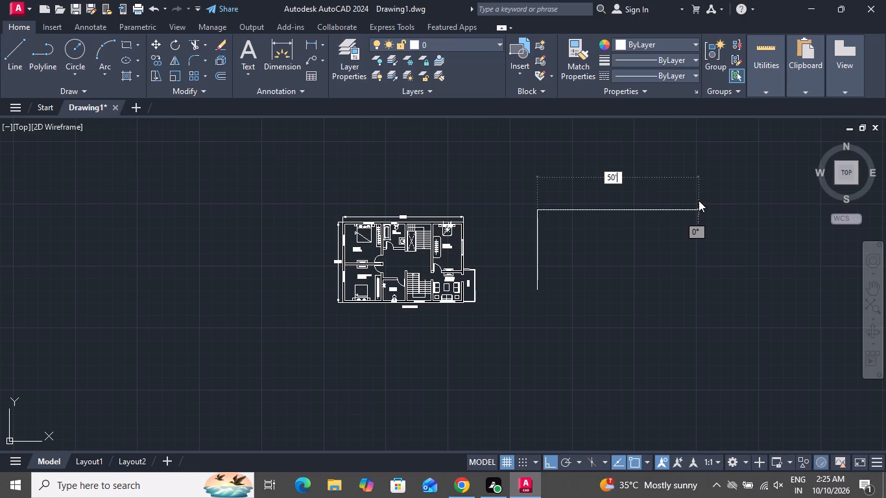
key("8")
key("shift+quotedbl")
key("Return")
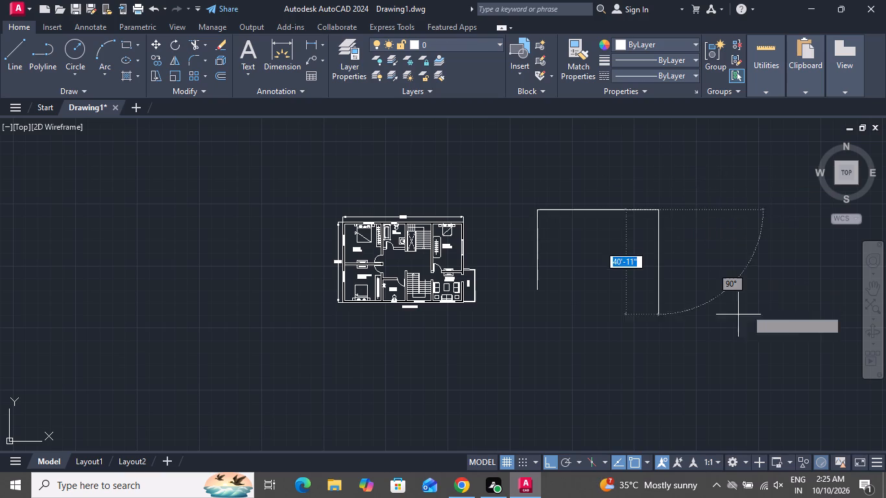
Continue the line with a 33'8" vertical segment downward from the east end of the horizontal segment.
scroll(667, 286, "down", 1)
scroll(667, 286, "up", 1)
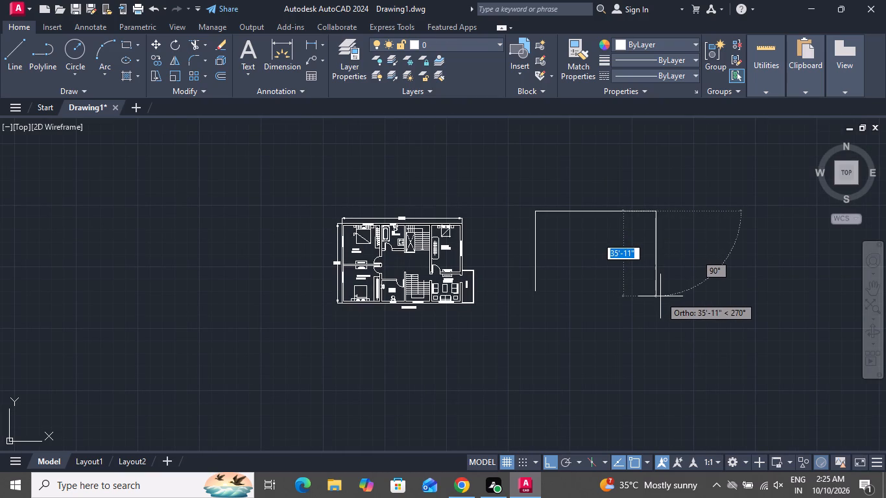
type("33")
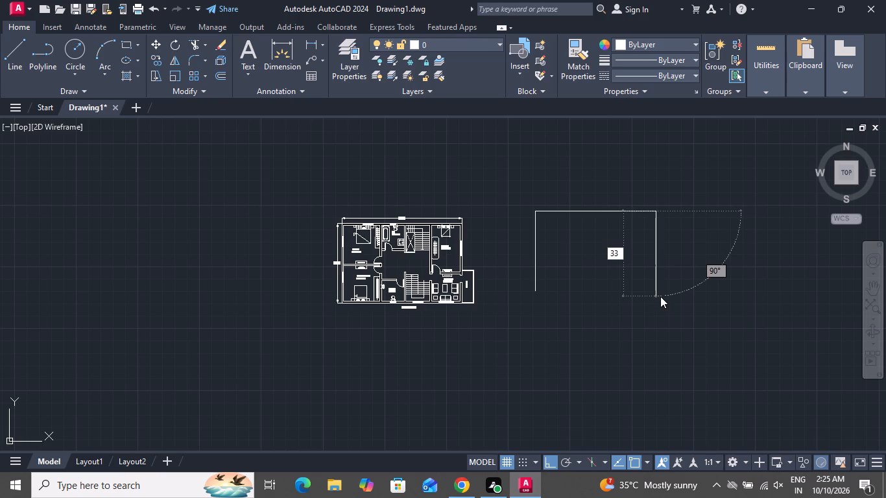
key("apostrophe")
key("8")
key("shift+quotedbl")
key("Return")
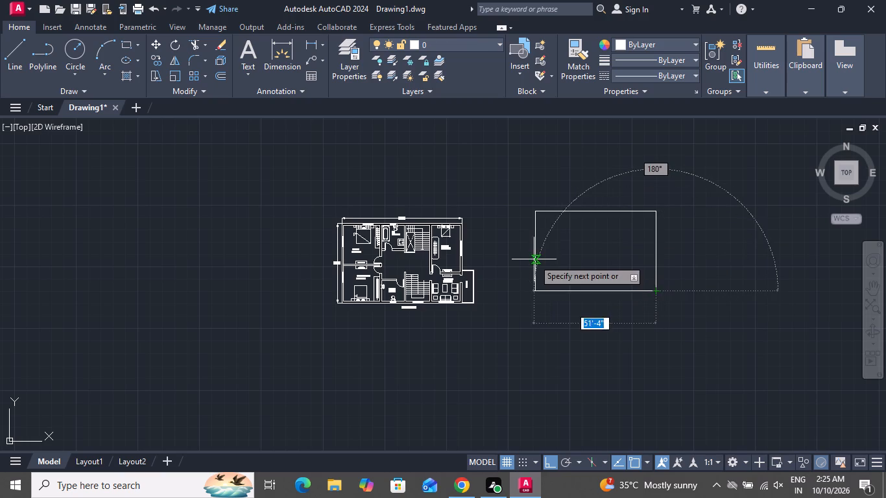
Close the new outline with a 50'8" horizontal segment westward along the south side and end the line.
key("5")
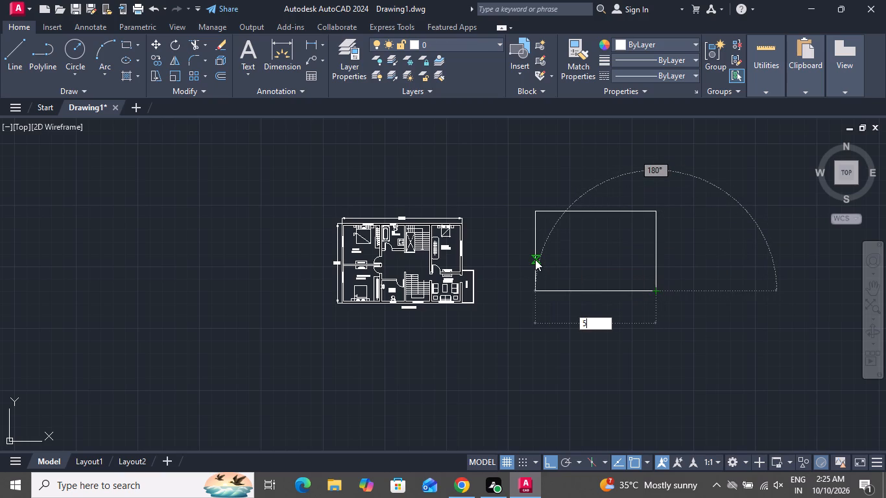
key("0")
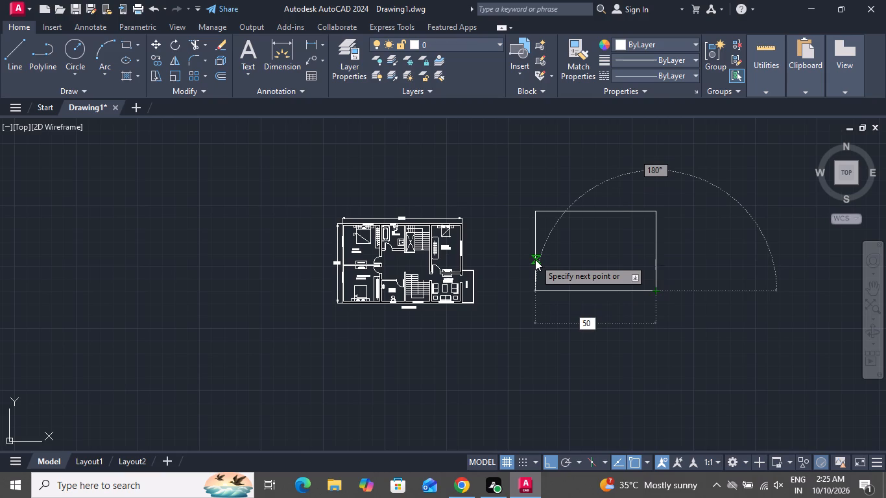
key("apostrophe")
key("8")
key("shift+quotedbl")
key("Return")
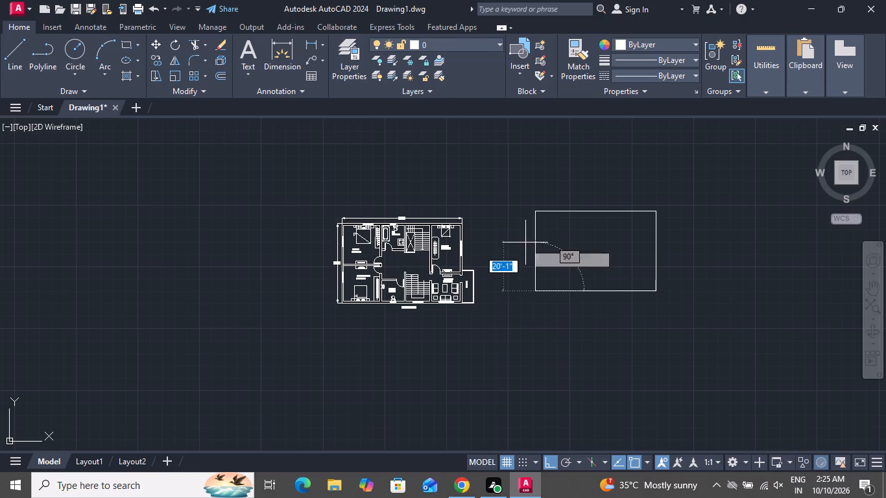
right_click(525, 243)
left_click(540, 257)
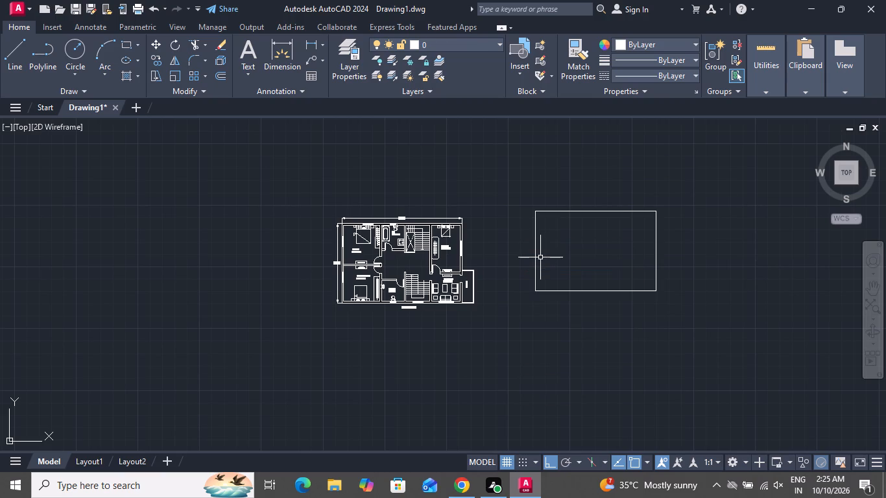
Offset all four sides of the new rectangle 9" inward to form the outer wall thickness.
type("o")
key("space")
key("9")
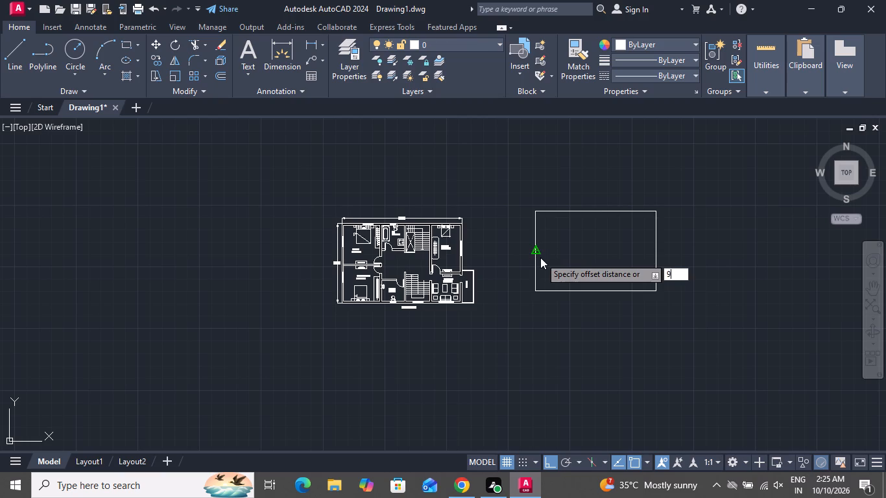
key("shift+quotedbl")
key("Return")
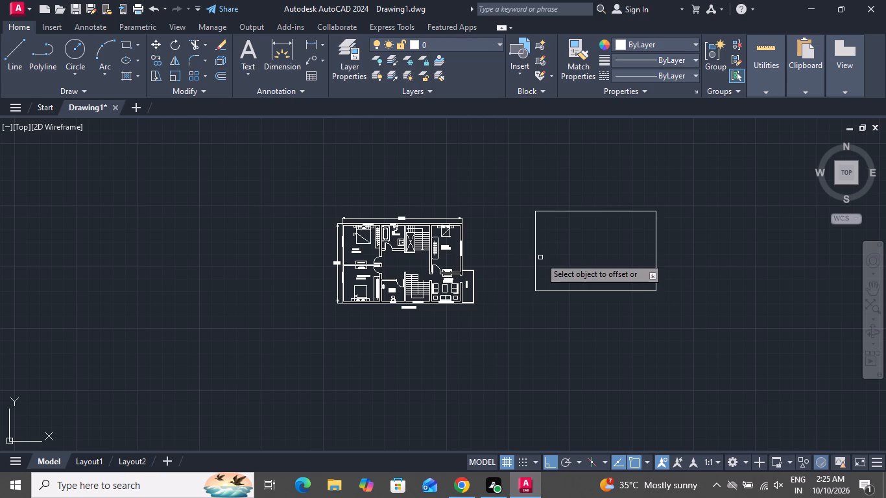
left_click(606, 211)
left_click(605, 243)
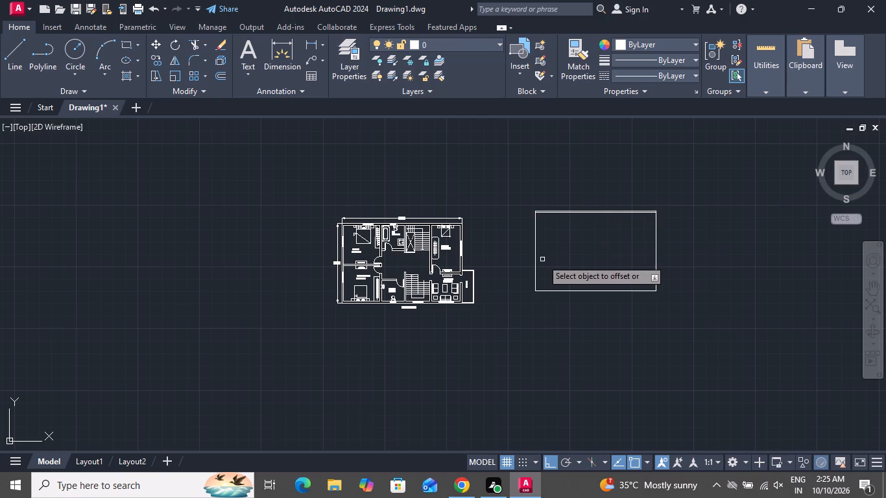
left_click_drag(536, 263, 544, 262)
left_click_drag(569, 254, 569, 262)
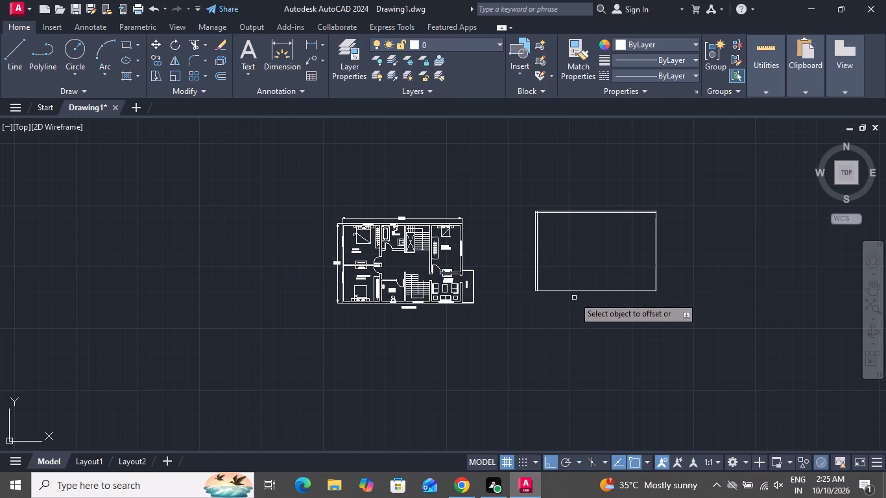
left_click(580, 292)
left_click_drag(586, 267, 592, 267)
left_click(656, 248)
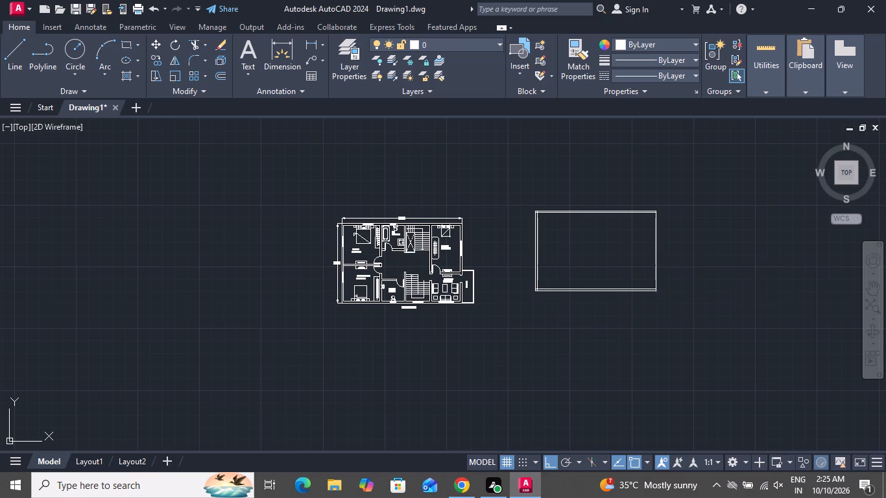
left_click(639, 254)
right_click(598, 252)
left_click(611, 270)
Trim the overlapping inner wall lines at the northwest corner of the new outline.
key("t")
key("r")
key("space")
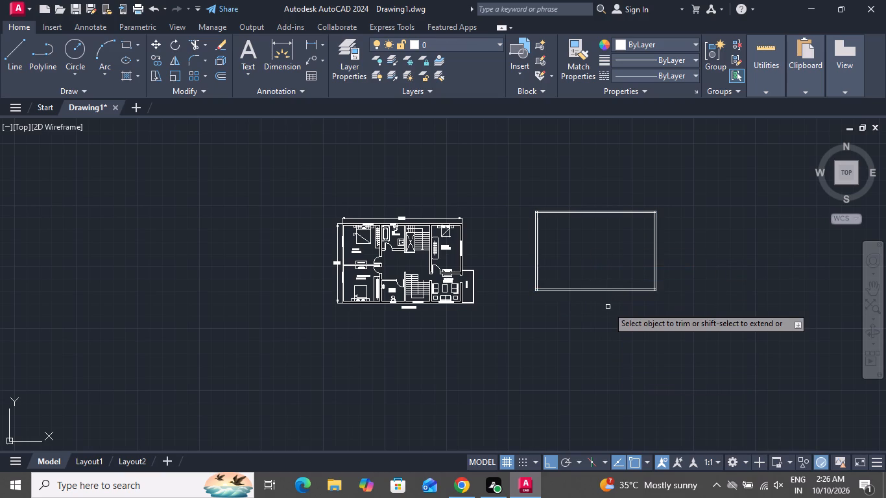
key("space")
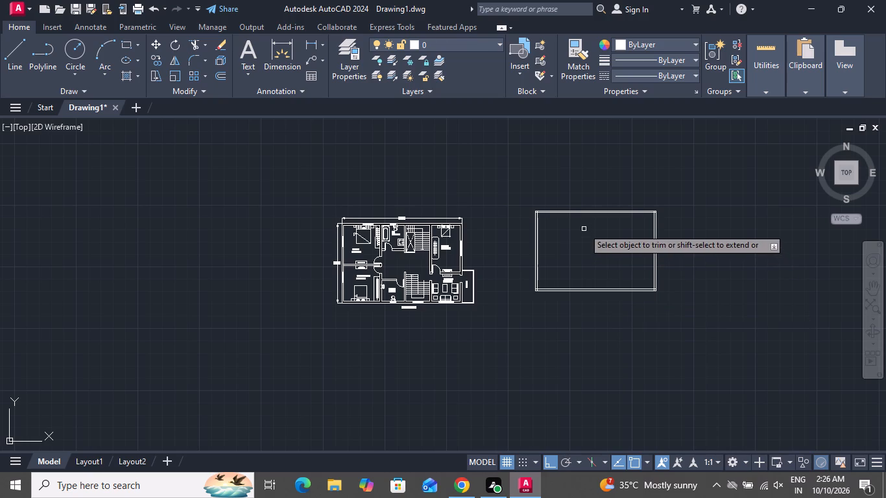
scroll(534, 211, "up", 2)
scroll(530, 206, "down", 1)
scroll(530, 213, "up", 3)
scroll(549, 241, "down", 1)
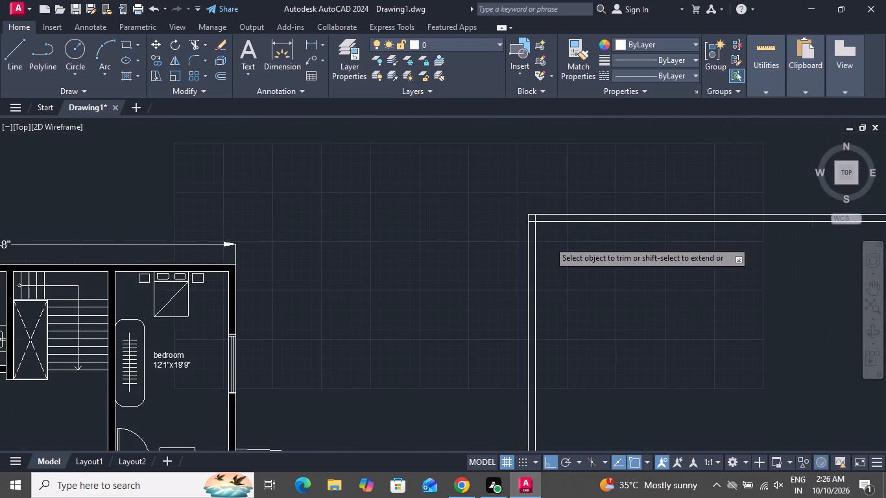
scroll(540, 212, "up", 6)
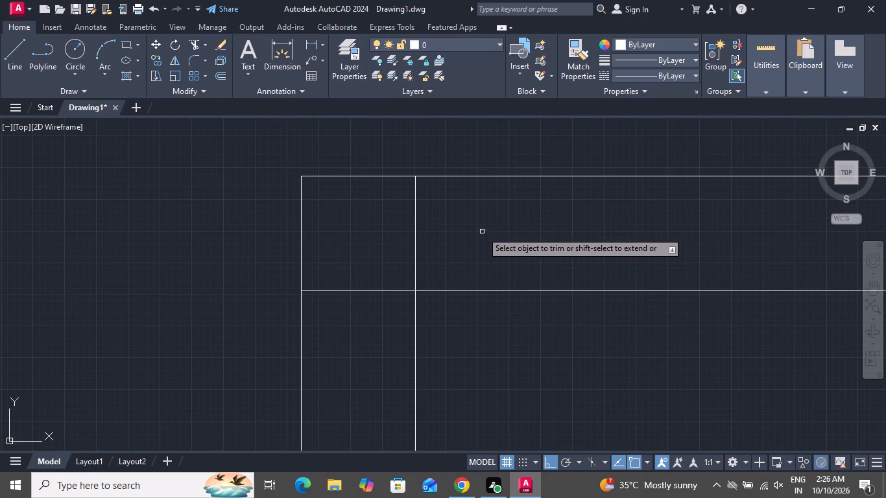
left_click(483, 231)
left_click(397, 244)
left_click(369, 242)
left_click(358, 375)
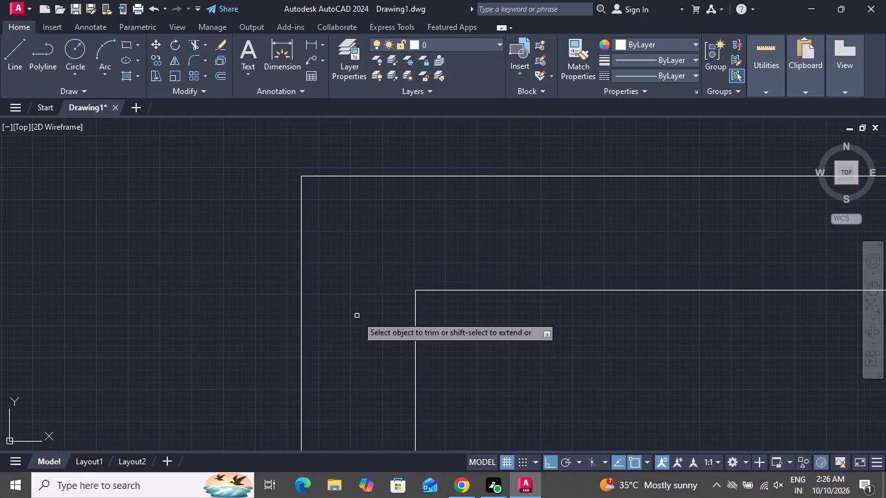
Trim the overlapping inner wall lines at the northeast corner of the new outline.
scroll(345, 268, "down", 4)
scroll(341, 255, "up", 1)
scroll(341, 255, "down", 1)
scroll(341, 255, "up", 1)
scroll(341, 255, "down", 3)
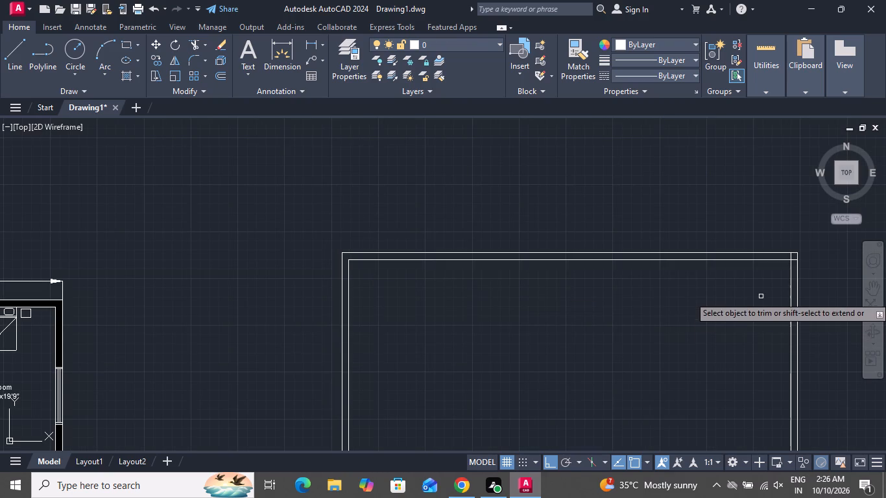
scroll(823, 274, "up", 3)
scroll(724, 228, "up", 2)
scroll(722, 226, "down", 1)
scroll(702, 213, "up", 1)
left_click(621, 168)
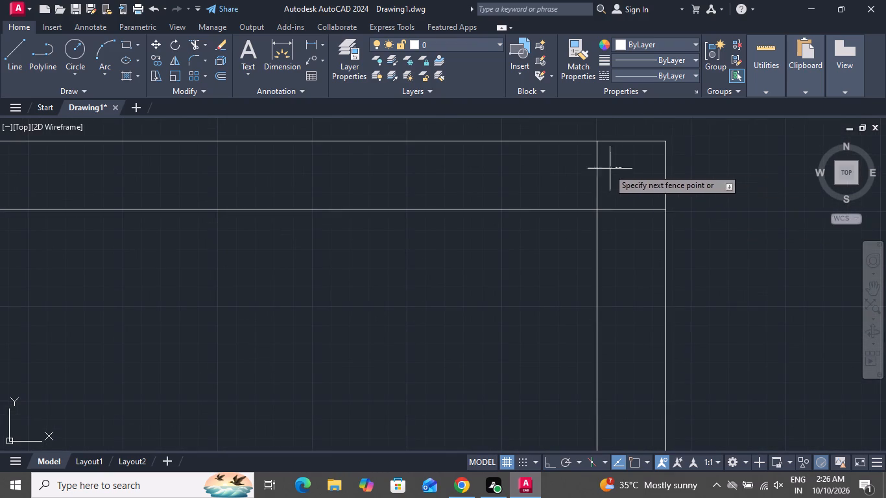
left_click(576, 169)
left_click(651, 170)
left_click(643, 326)
Trim the overlapping inner wall lines at the southeast corner of the new outline.
scroll(641, 311, "down", 1)
scroll(653, 296, "up", 1)
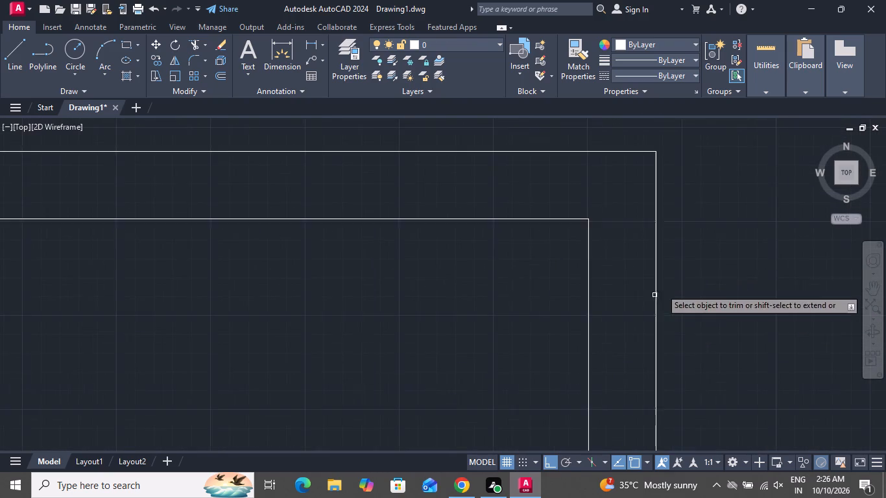
scroll(698, 263, "down", 3)
scroll(715, 248, "up", 1)
scroll(732, 187, "down", 3)
scroll(732, 184, "up", 1)
scroll(737, 173, "down", 3)
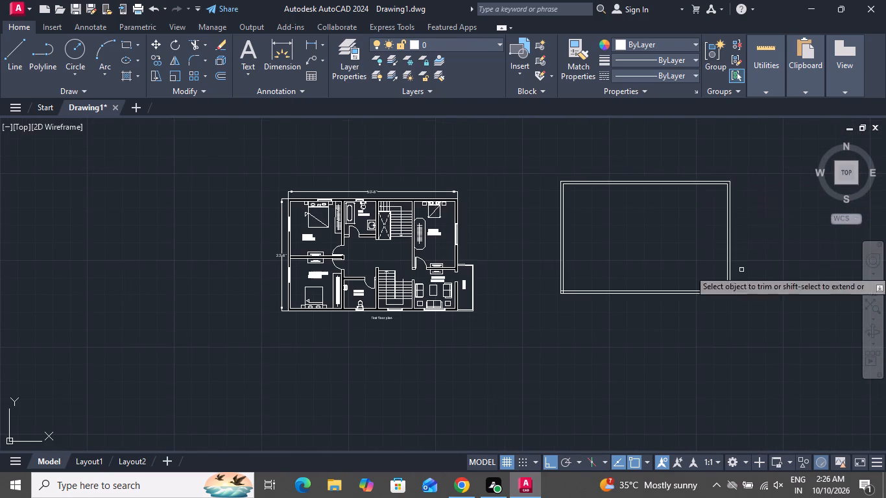
scroll(741, 303, "up", 6)
scroll(591, 218, "up", 3)
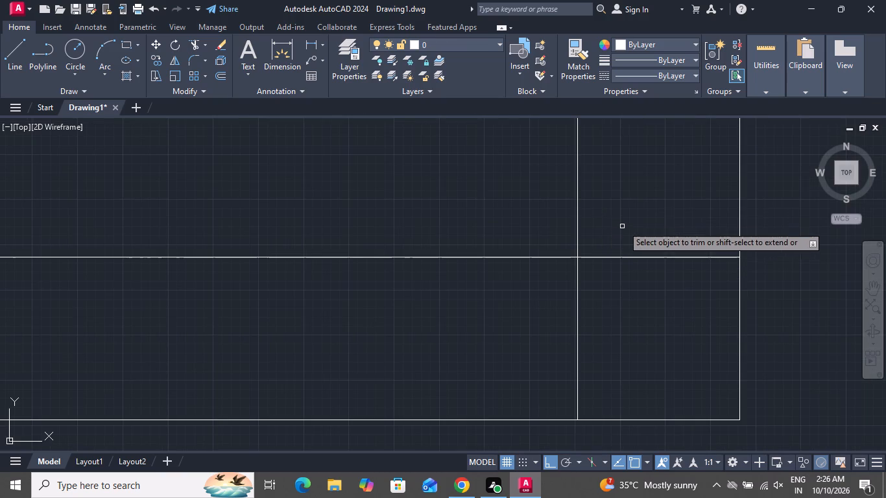
left_click(628, 215)
left_click(536, 331)
Trim the overlapping inner wall lines at the southwest corner of the new outline and end the trim.
scroll(577, 342, "down", 1)
scroll(635, 376, "up", 1)
scroll(665, 385, "down", 1)
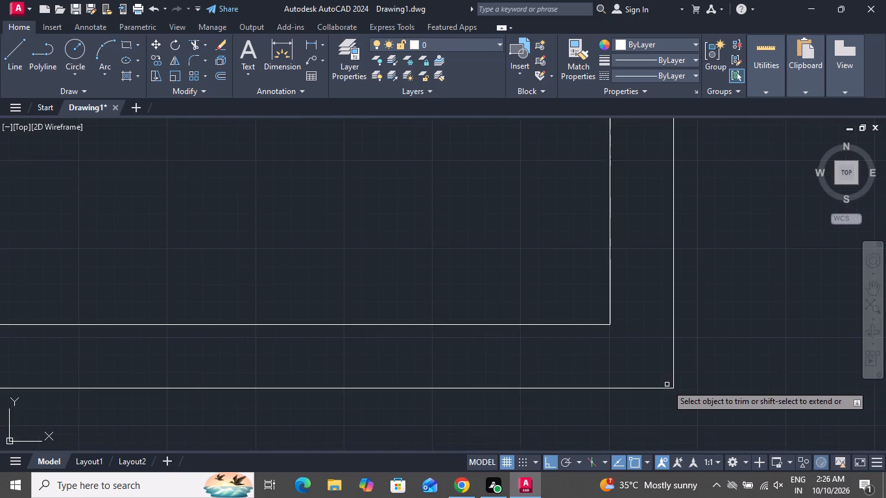
scroll(671, 379, "down", 2)
scroll(671, 379, "up", 1)
scroll(673, 379, "down", 4)
scroll(251, 371, "up", 3)
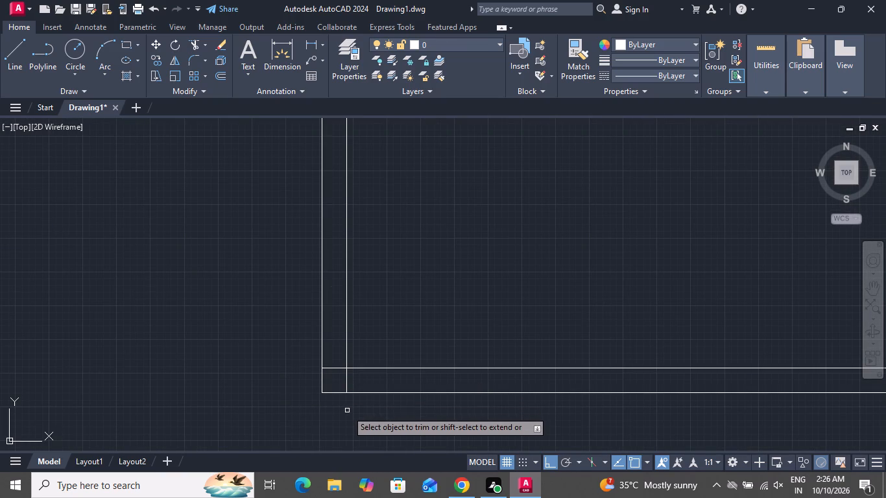
scroll(349, 398, "up", 1)
scroll(349, 398, "down", 1)
scroll(349, 398, "up", 2)
left_click(293, 300)
left_click(293, 367)
left_click_drag(300, 349, 301, 349)
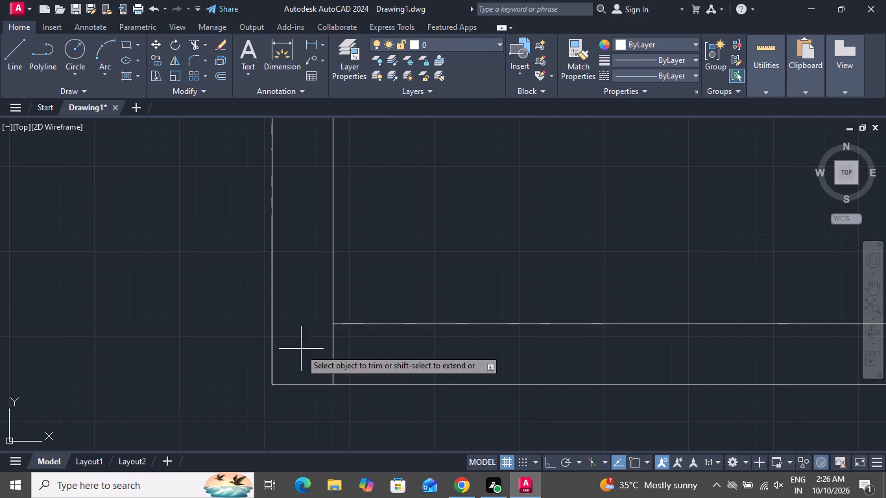
left_click_drag(301, 349, 306, 350)
left_click(380, 344)
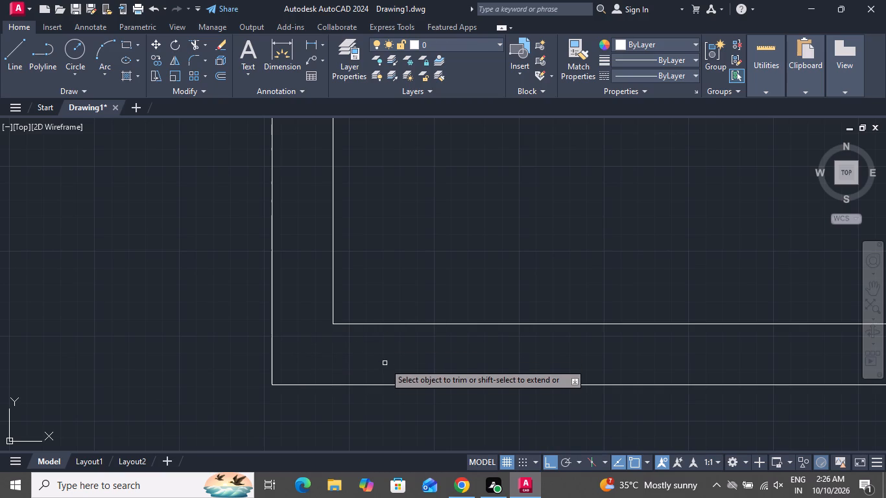
right_click(383, 261)
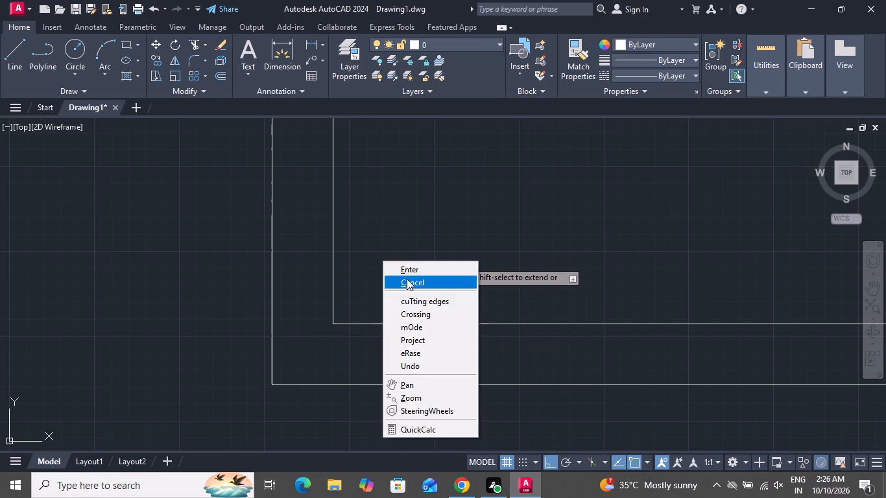
left_click(408, 280)
Offset the new plan's inner east wall line 8'-0" to the west using the Through option.
type("o")
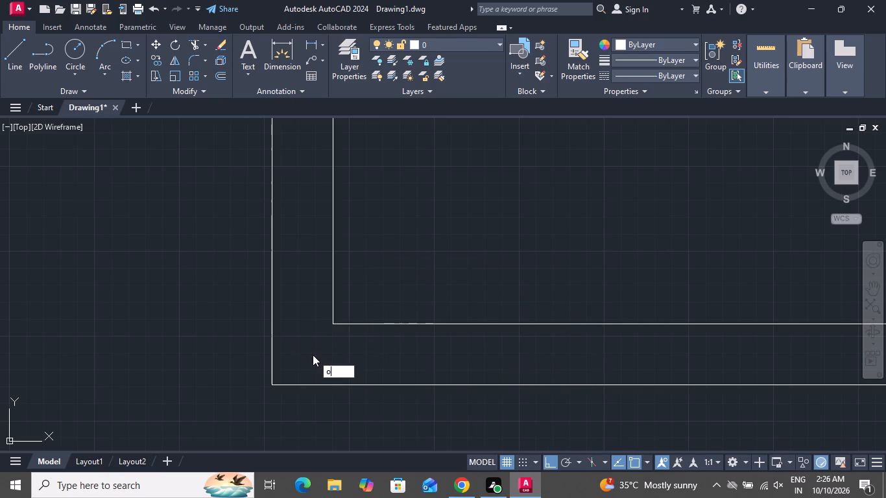
key("space")
type("t")
key("space")
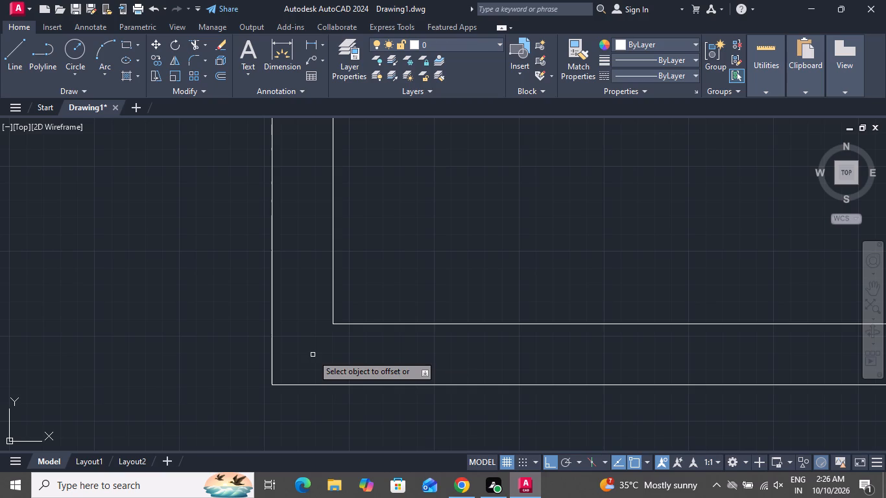
scroll(304, 355, "down", 3)
scroll(336, 410, "down", 2)
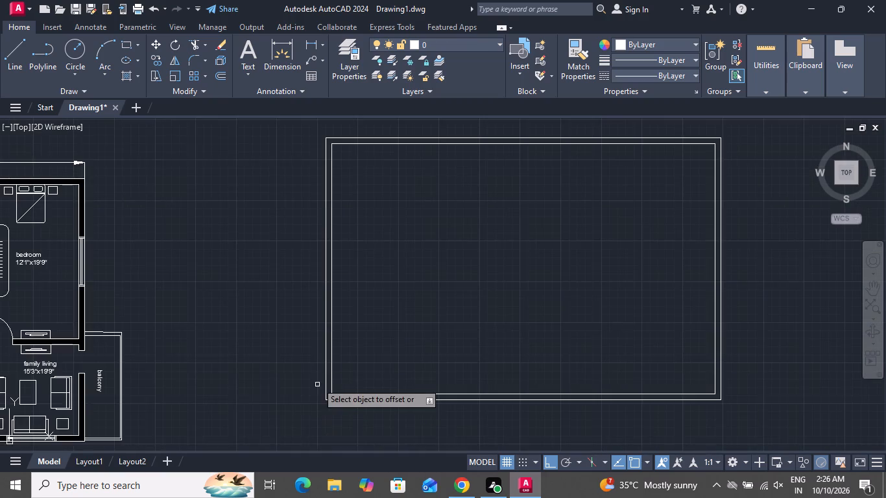
scroll(317, 377, "down", 1)
scroll(577, 247, "up", 3)
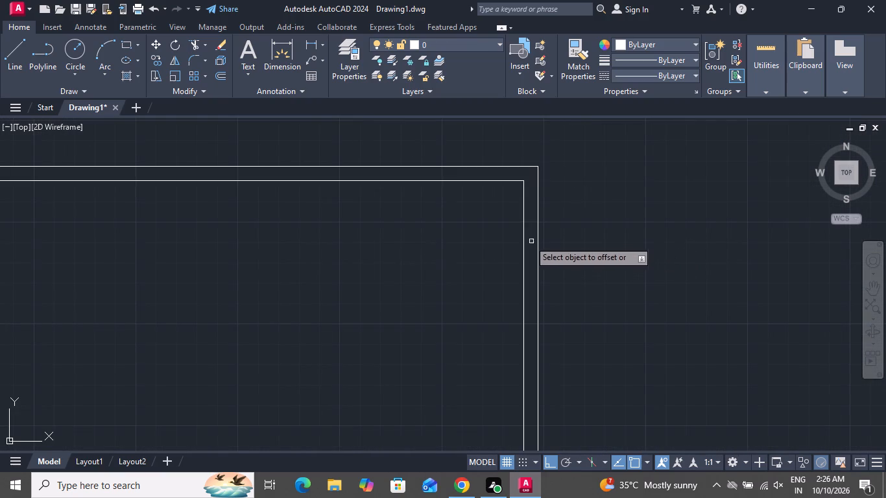
left_click(523, 220)
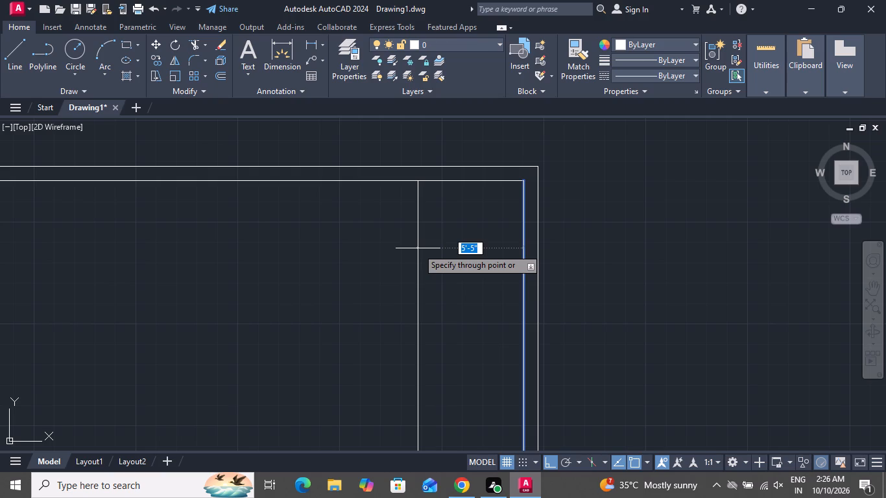
type("8'0")
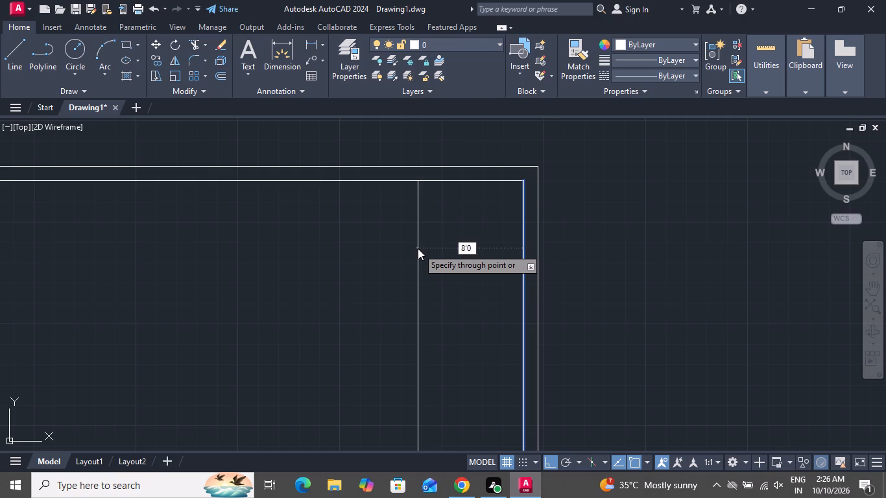
key("shift+quotedbl")
key("Return")
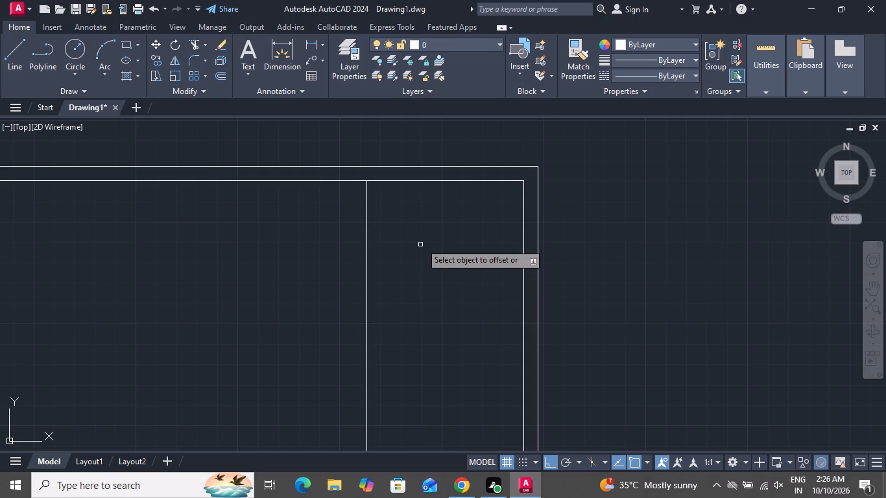
Offset the inner north wall line 5' south, and offset that copy 9" further south to form a wall.
left_click(448, 182)
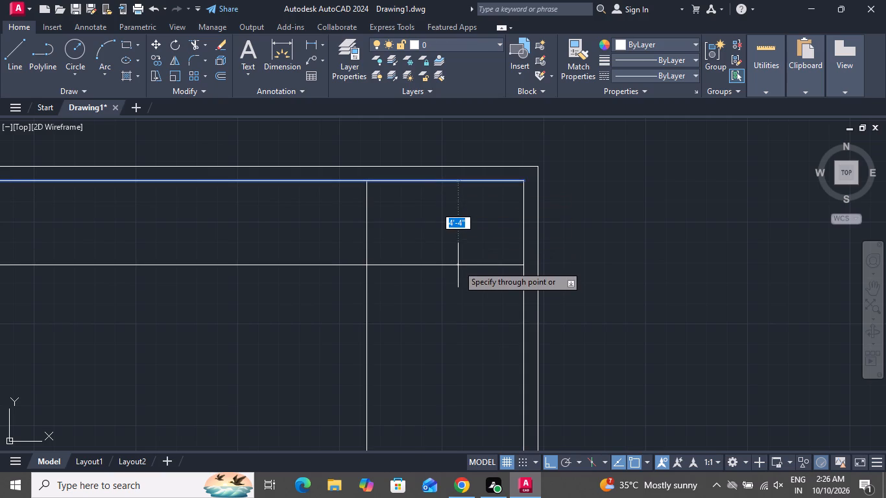
type("5'")
key("Return")
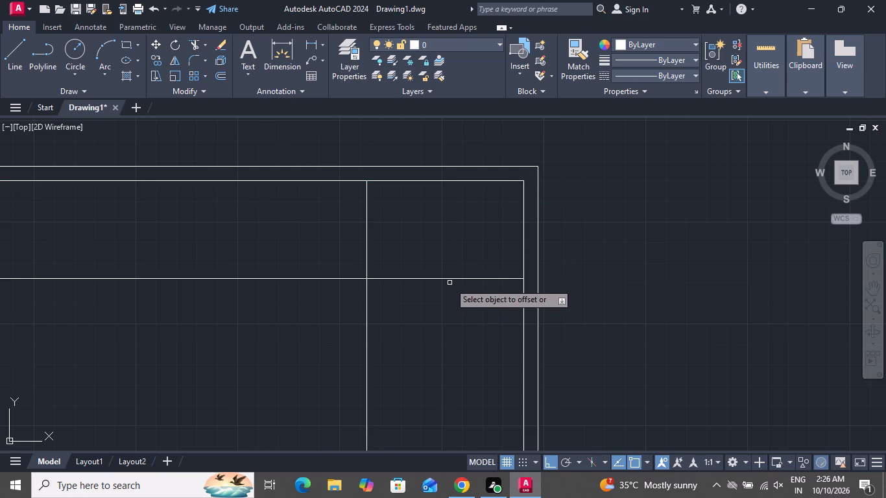
left_click(451, 278)
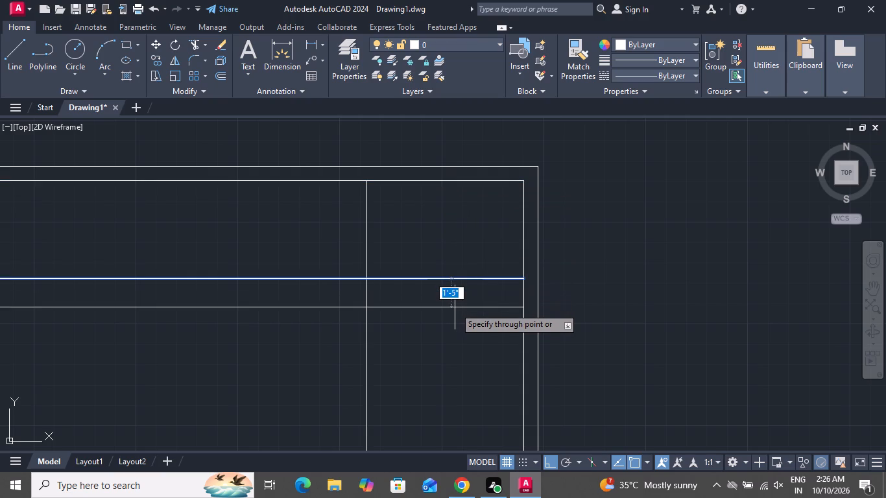
key("9")
key("shift+quotedbl")
key("Return")
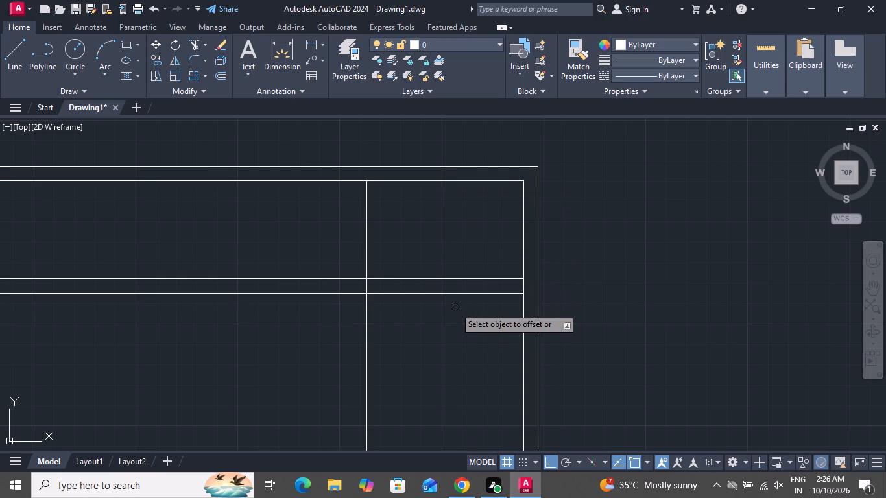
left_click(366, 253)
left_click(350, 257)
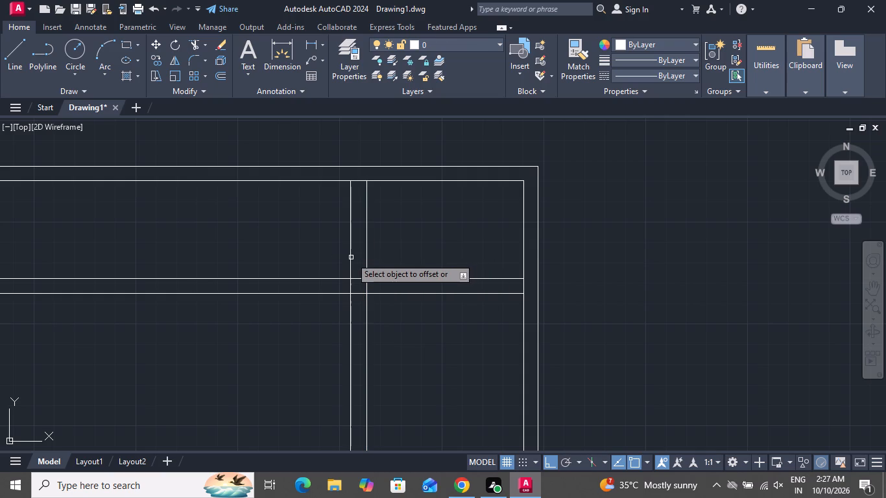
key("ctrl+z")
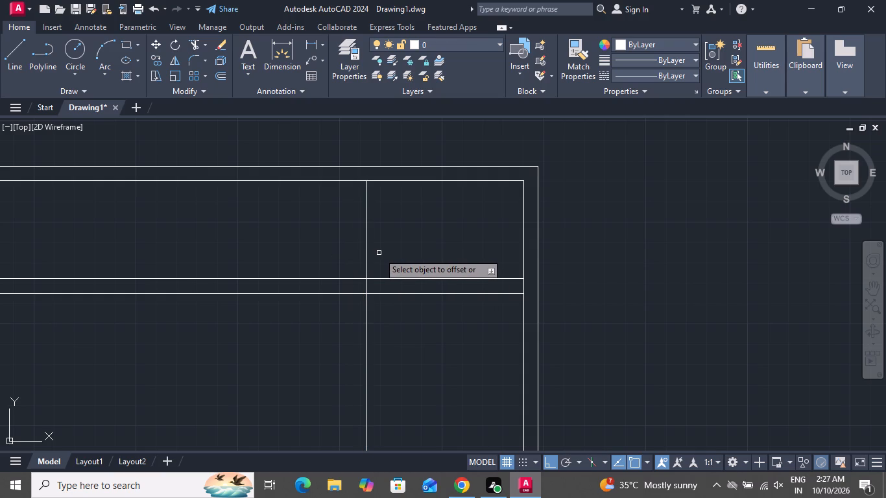
Offset the vertical partition line 9" to the west to form a wall and end the offset.
left_click(366, 255)
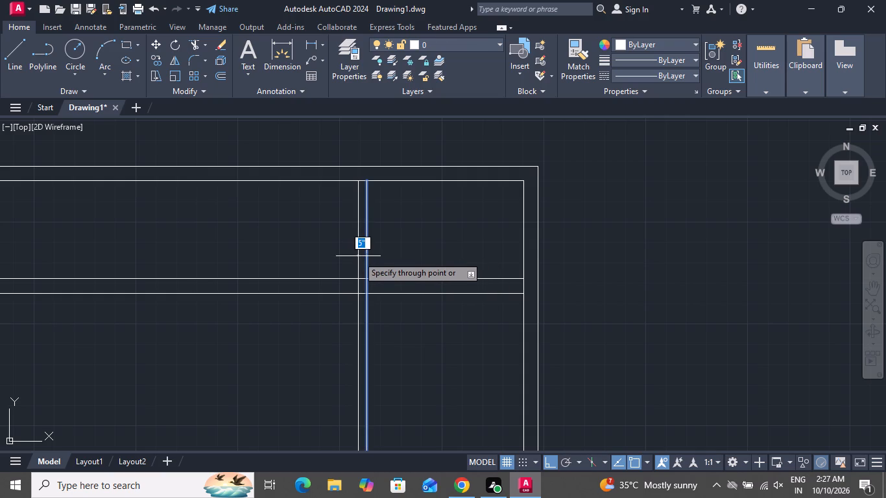
key("9")
key("shift+quotedbl")
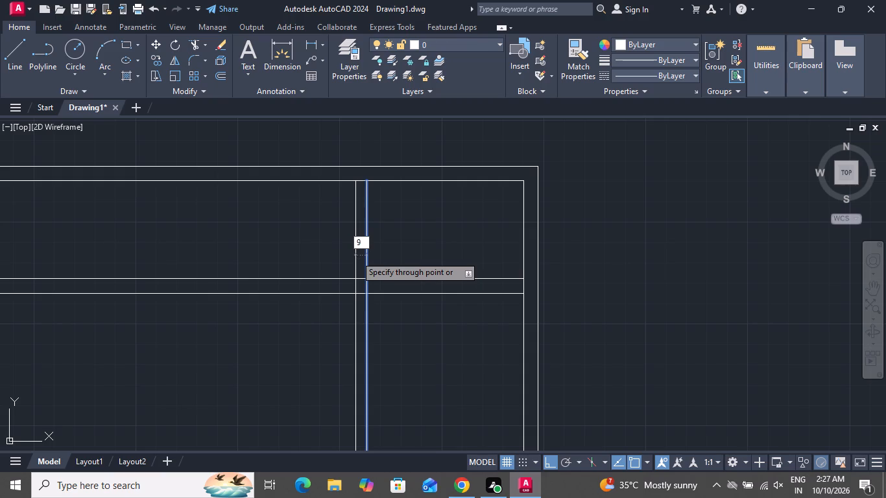
key("Return")
right_click(355, 255)
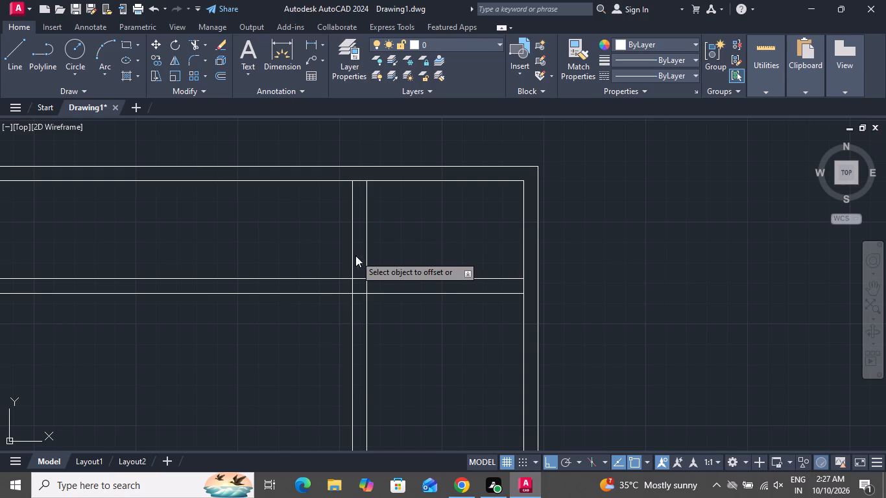
left_click(388, 276)
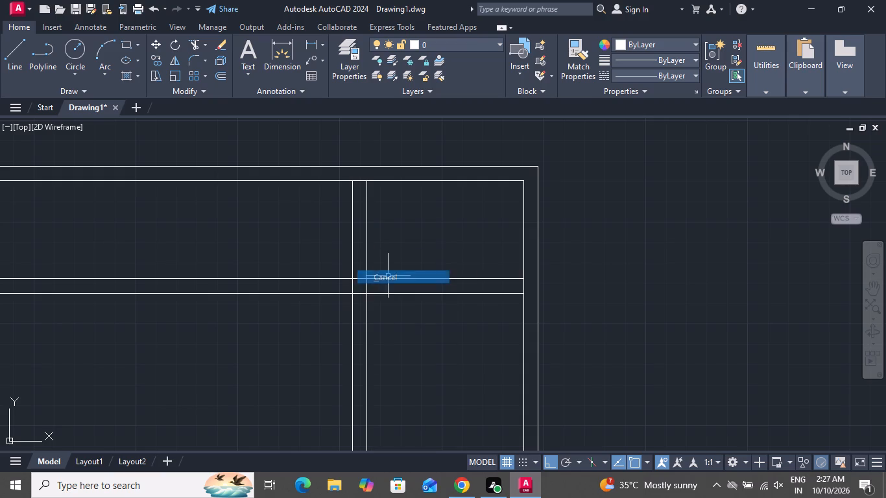
Trim the partition lines extending west and south of the small northeast corner room and end the trim.
left_click(192, 49)
left_click(241, 211)
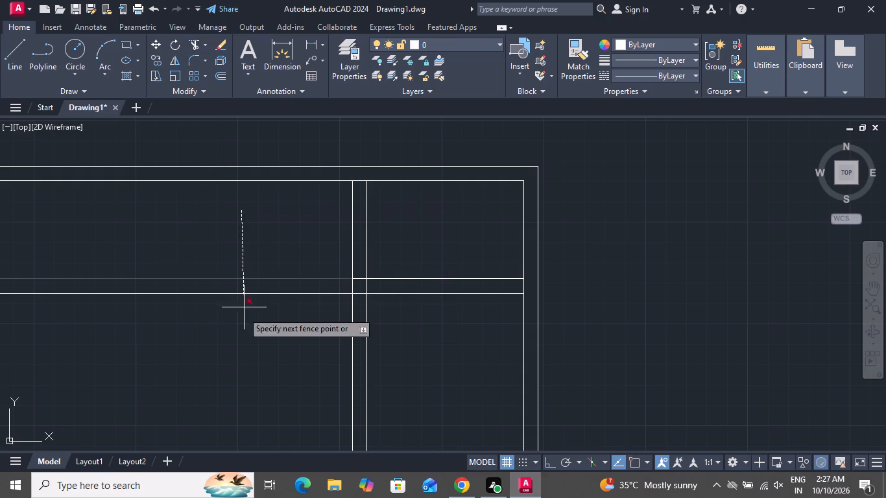
left_click(231, 350)
left_click_drag(259, 338, 283, 338)
left_click_drag(461, 350, 452, 352)
left_click(286, 365)
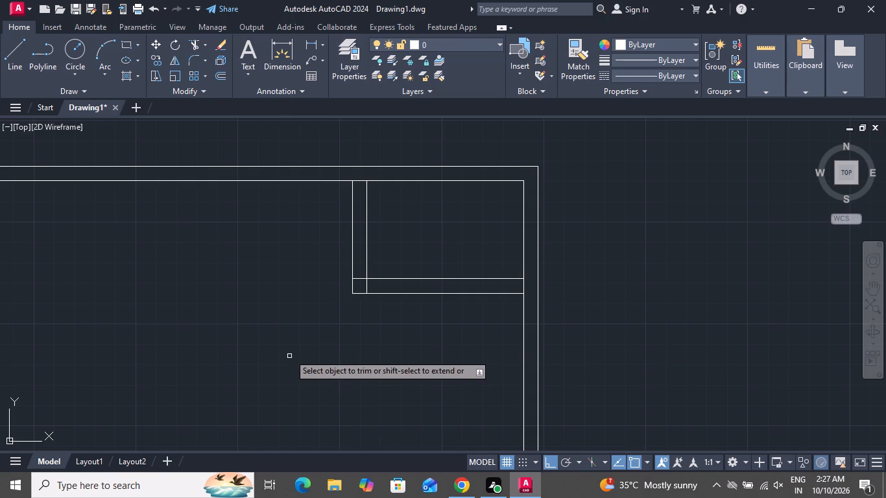
right_click(287, 338)
left_click(322, 181)
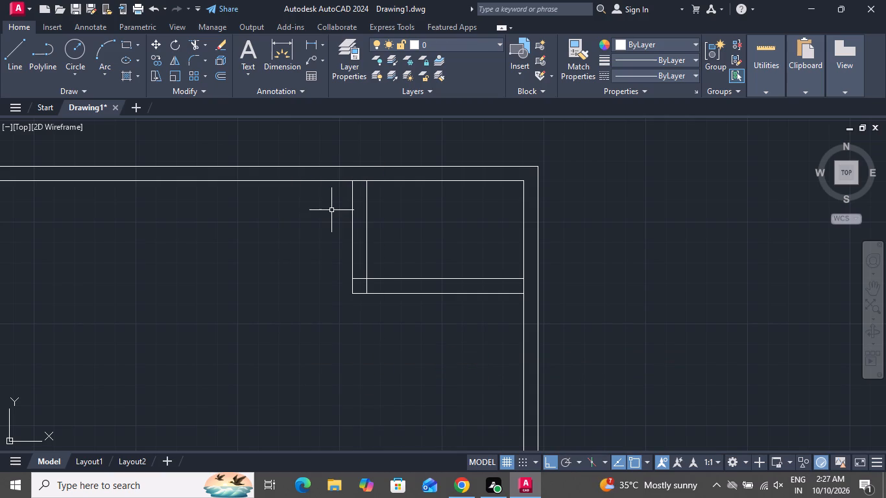
Offset the corner room's outer west wall line 10'-1" west, and offset that copy 9" further west to form a wall.
type("o t")
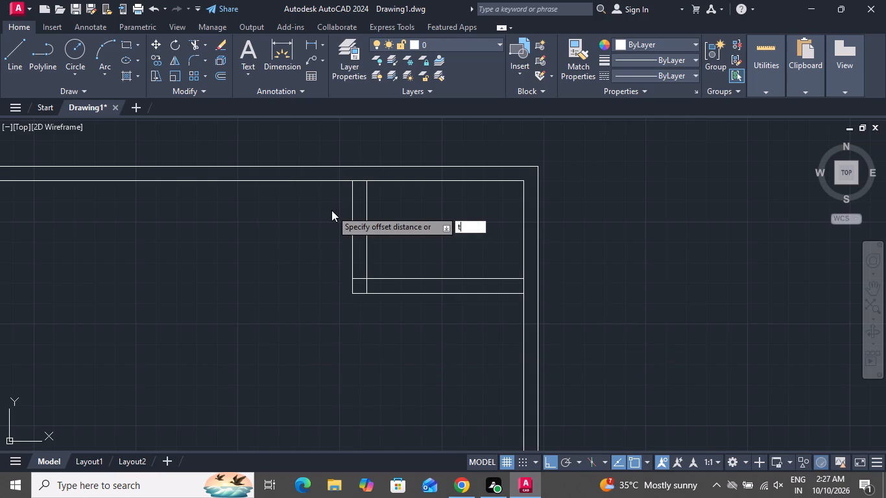
key("space")
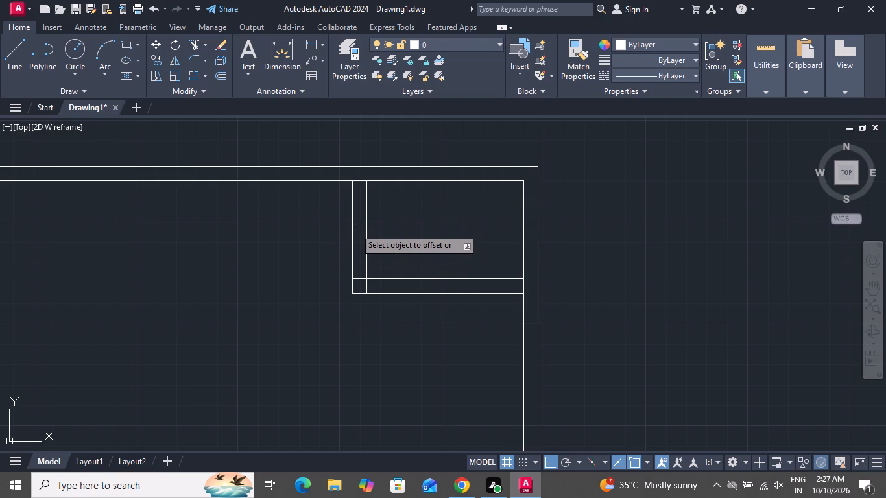
left_click(353, 230)
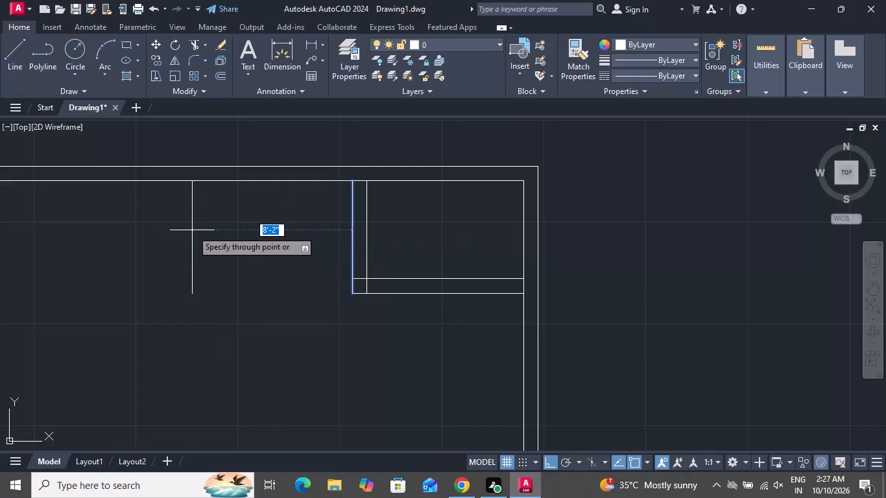
type("10'")
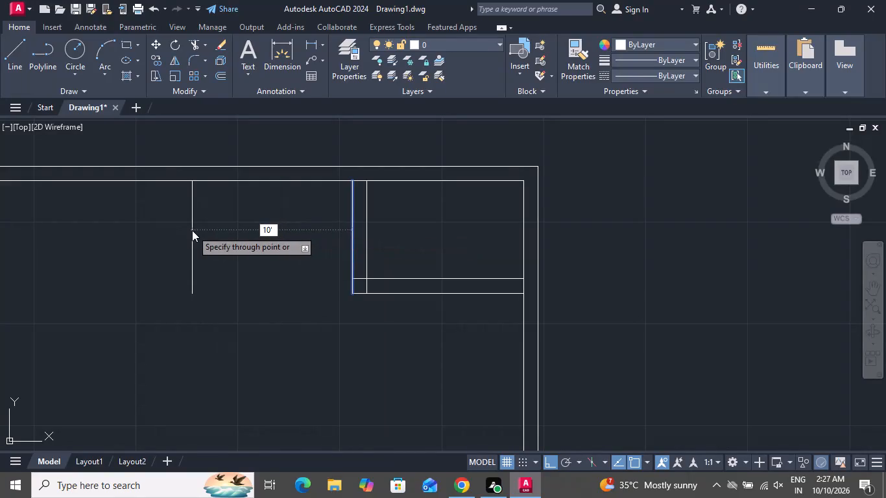
key("1")
key("shift+quotedbl")
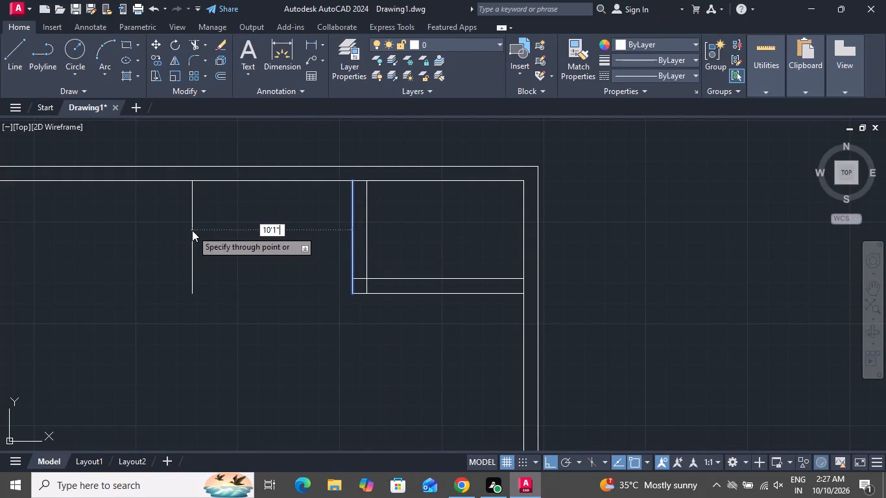
key("Return")
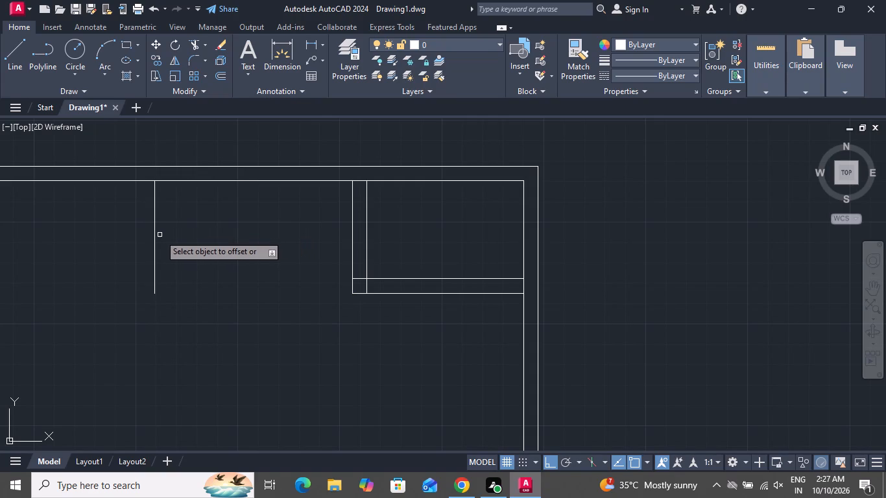
left_click(155, 240)
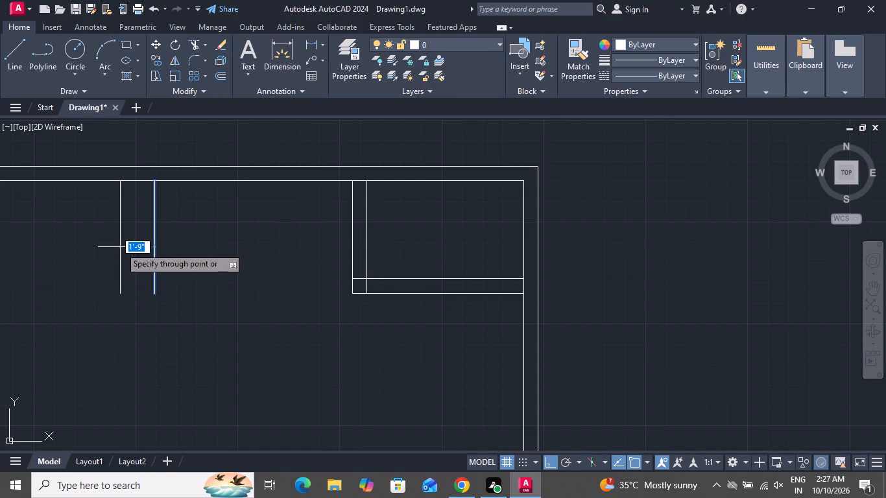
key("9")
key("shift+quotedbl")
key("Return")
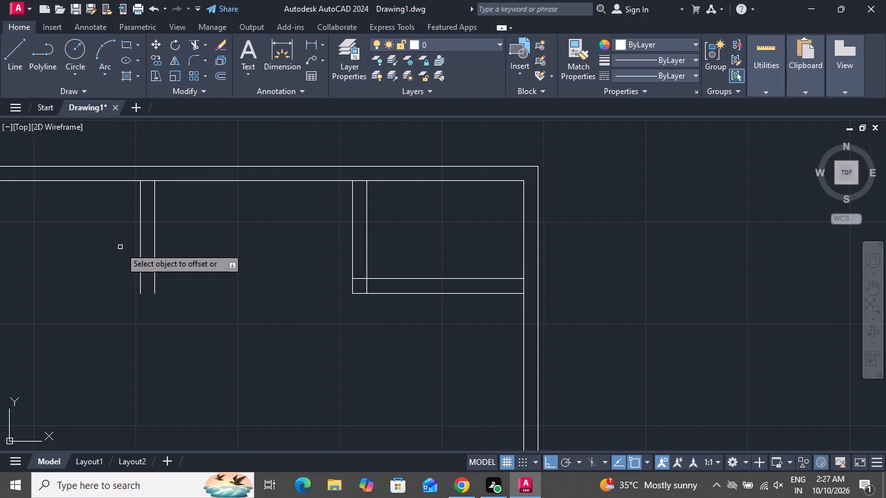
Offset the inner north wall line 15'-5" to the south.
left_click(235, 181)
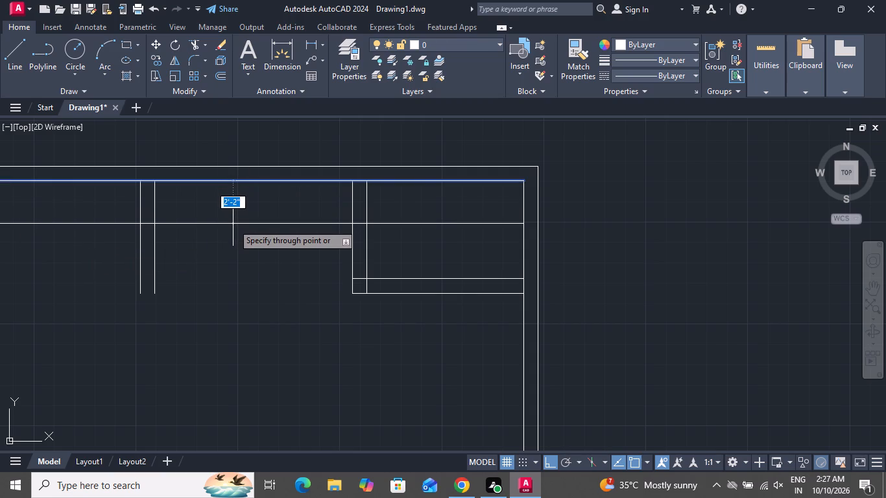
key("1")
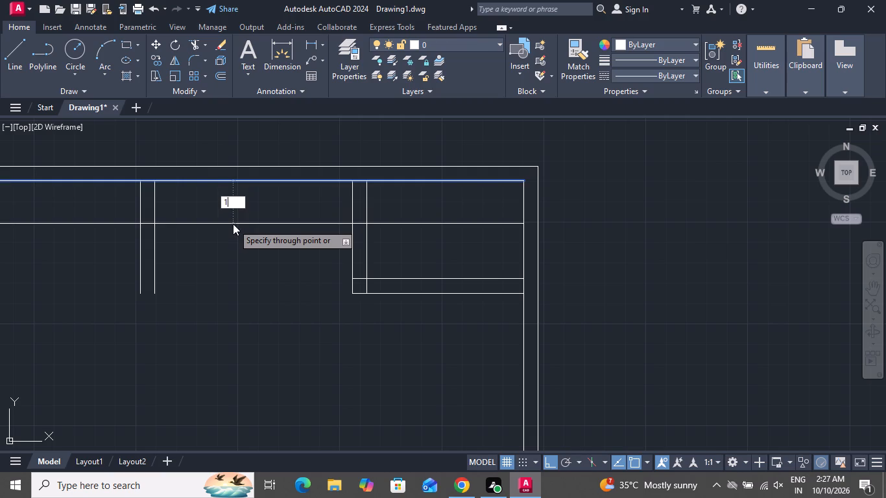
key("5")
key("apostrophe")
key("5")
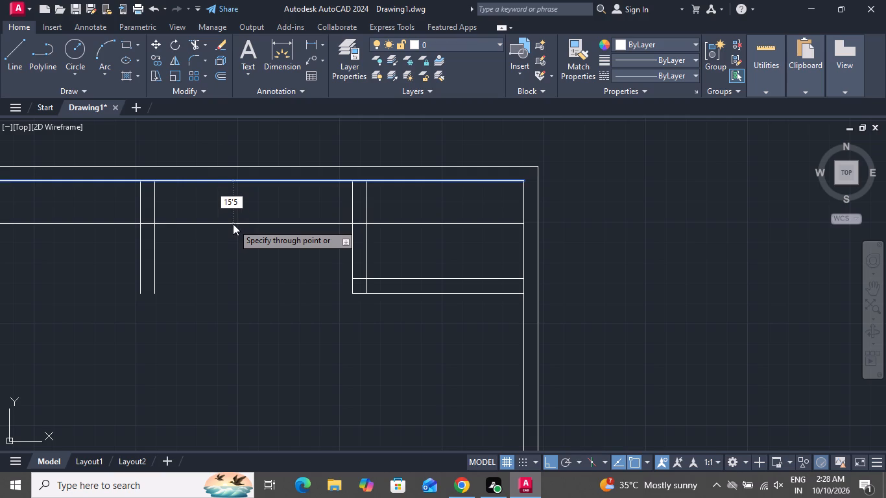
key("shift+quotedbl")
key("Return")
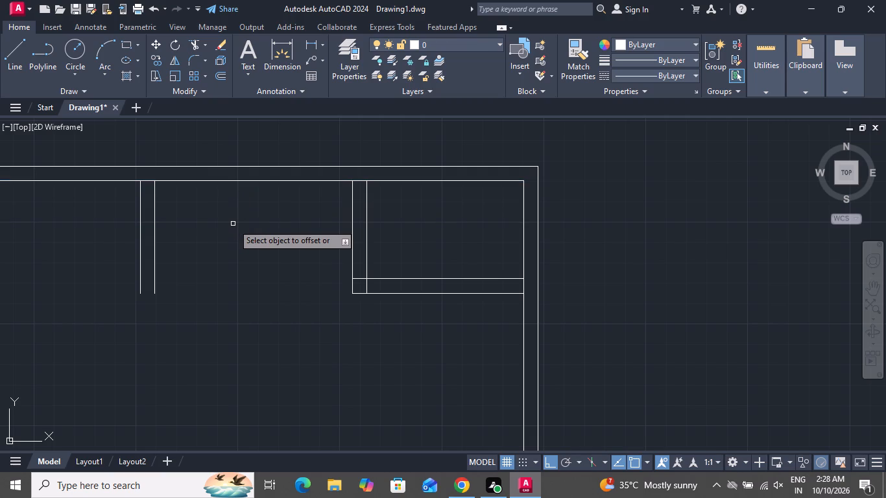
Offset the horizontal partition line across the plan 9" to the south to form a wall and end the offset.
scroll(230, 227, "down", 3)
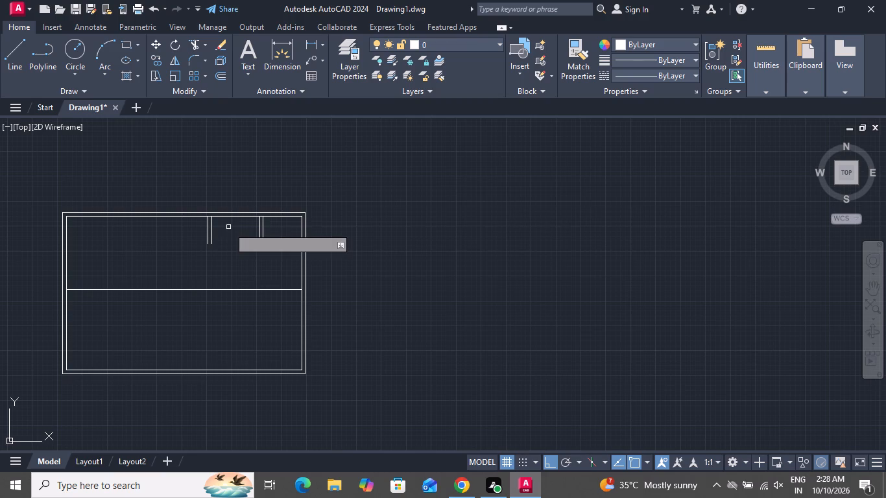
left_click(236, 289)
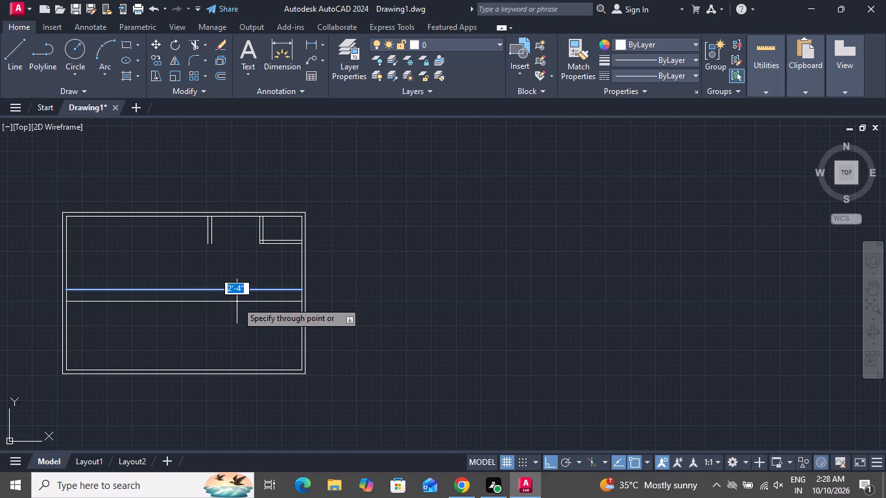
key("9")
key("shift+quotedbl")
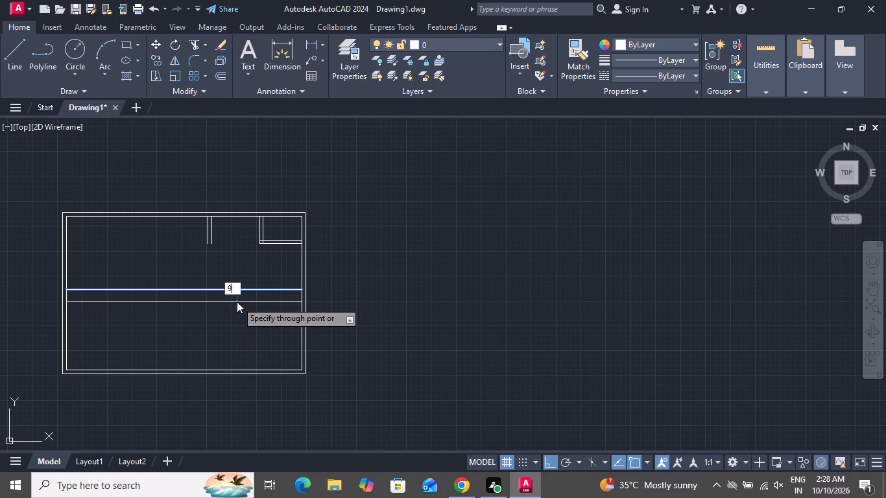
key("Return")
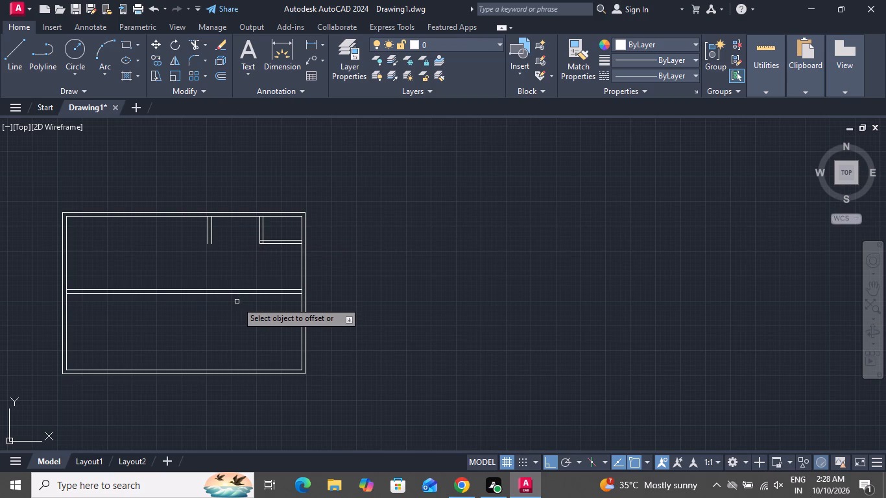
key("Escape")
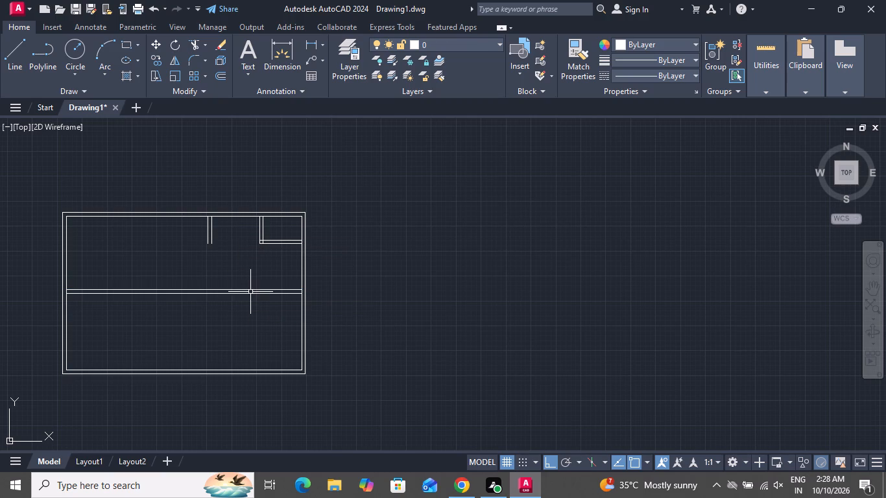
Extend both lines of the two vertical partition walls south to the long horizontal partition wall and end the extend.
key("e")
key("x")
key("space")
key("space")
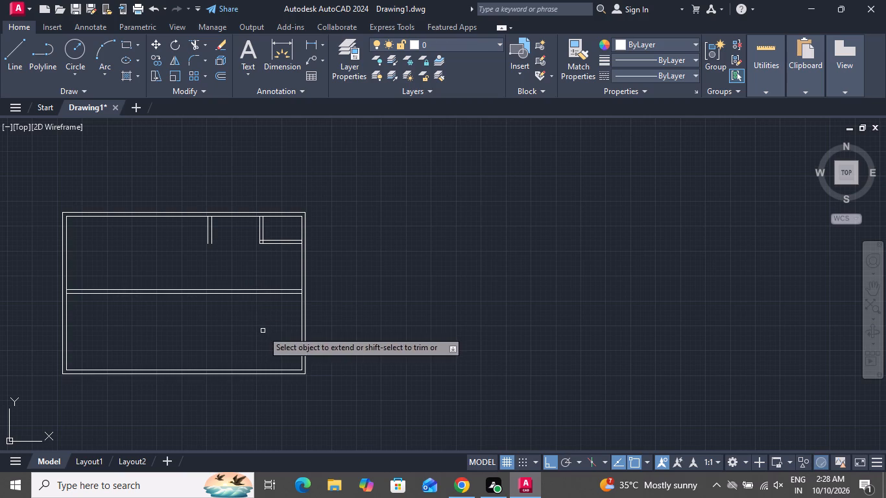
left_click(209, 237)
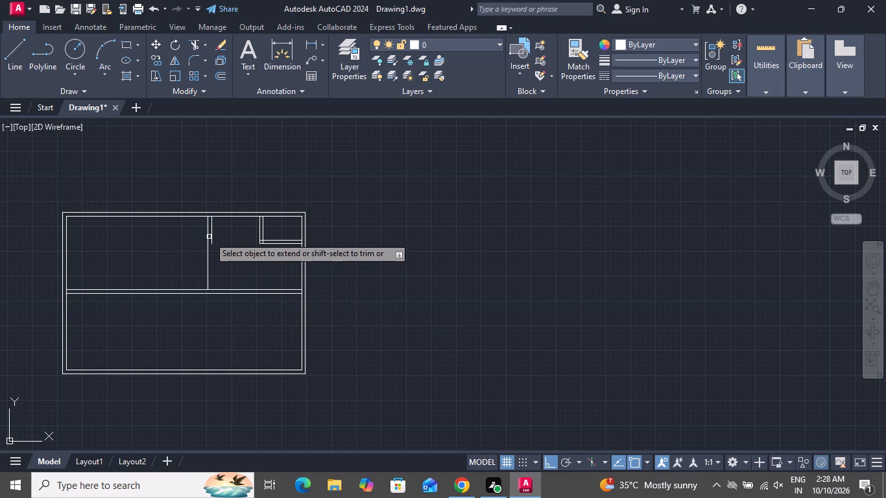
left_click(211, 236)
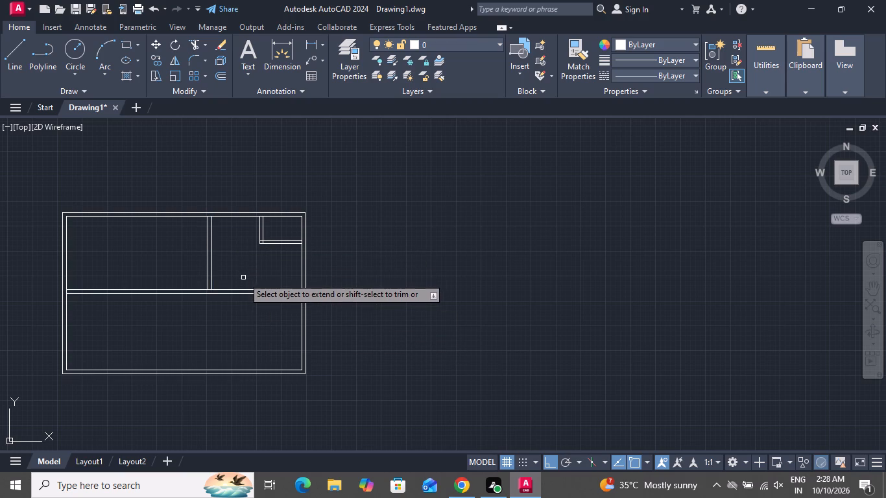
right_click(232, 246)
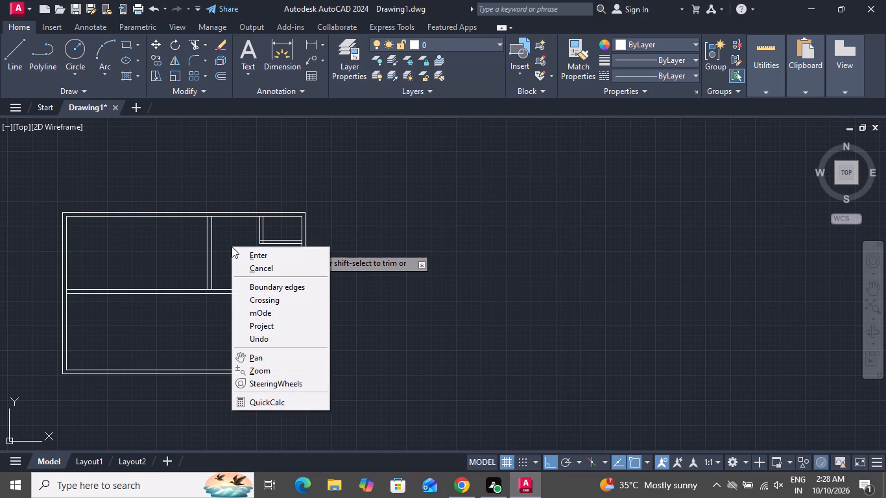
key("Escape")
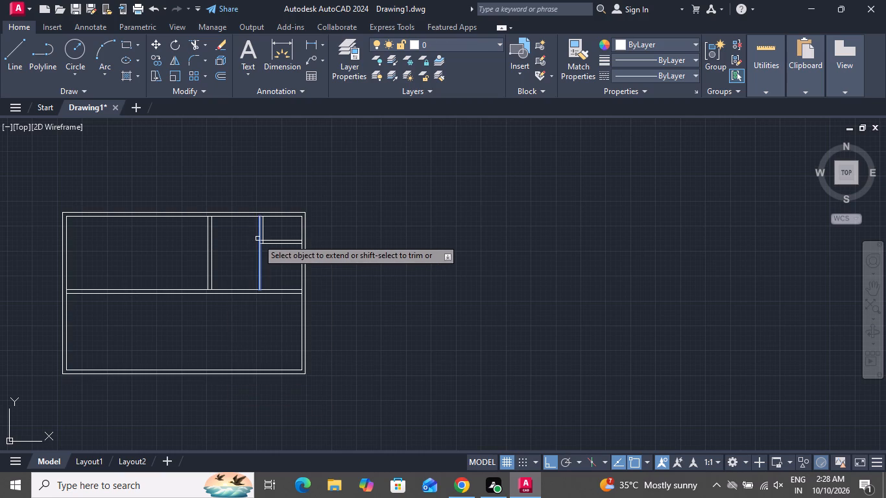
left_click(257, 239)
left_click(265, 233)
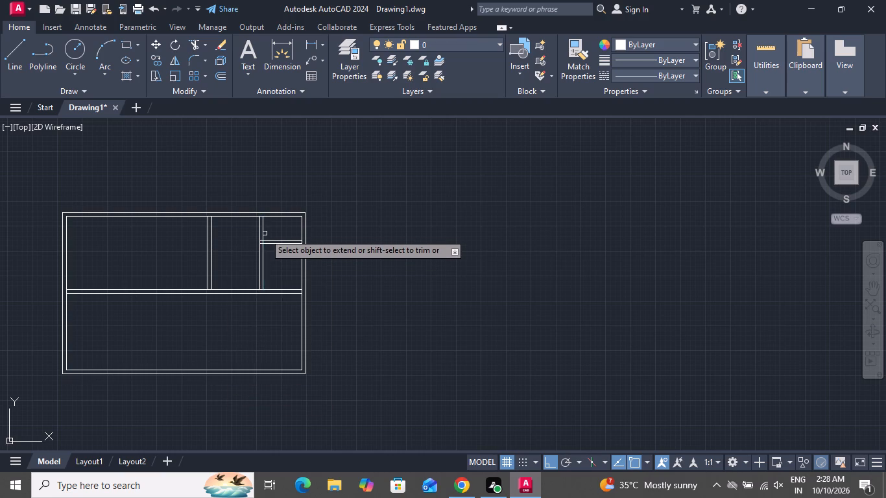
right_click(245, 277)
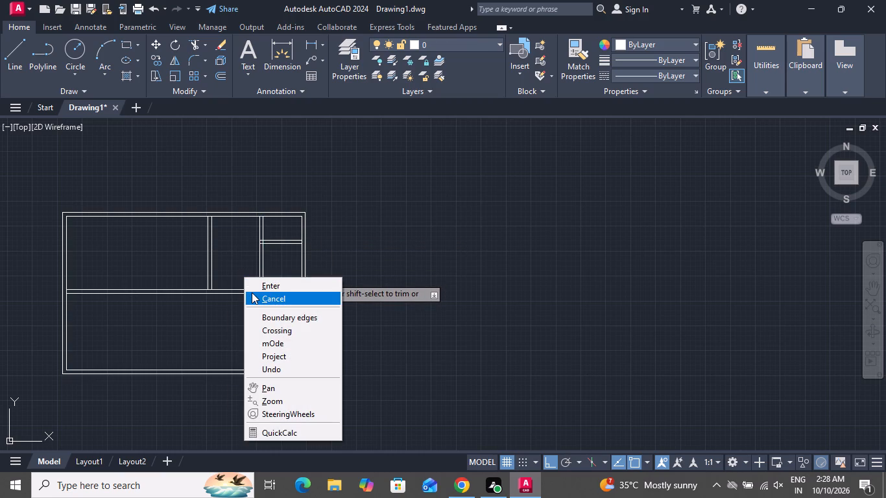
left_click(252, 292)
Offset the westernmost vertical partition line 6'-3" west, and offset that copy 9" further west to form a wall.
type("of")
key("space")
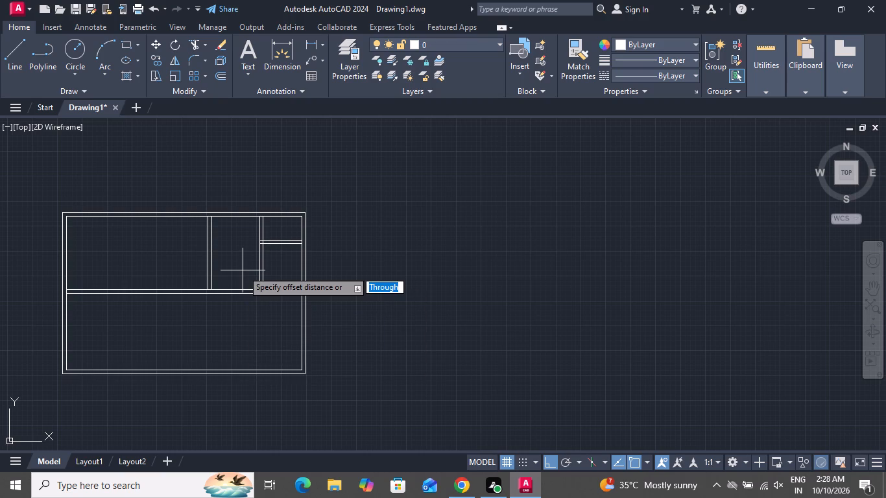
type("t")
key("space")
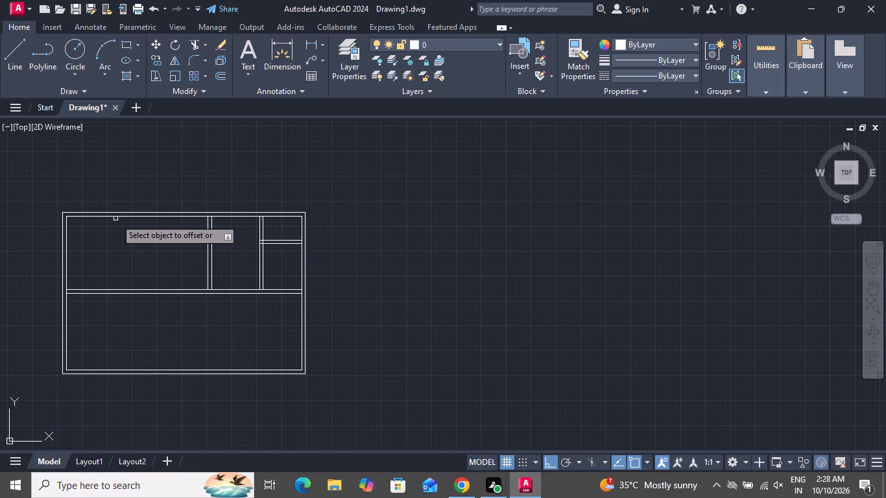
scroll(191, 235, "up", 2)
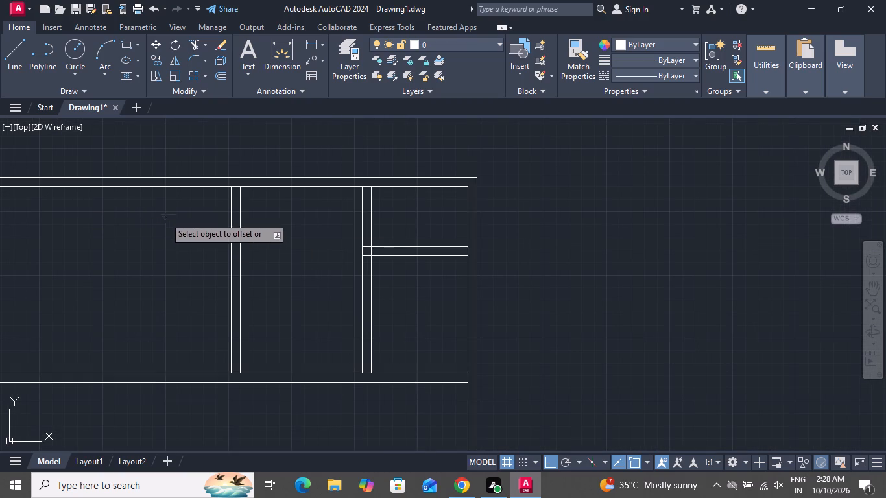
left_click(232, 248)
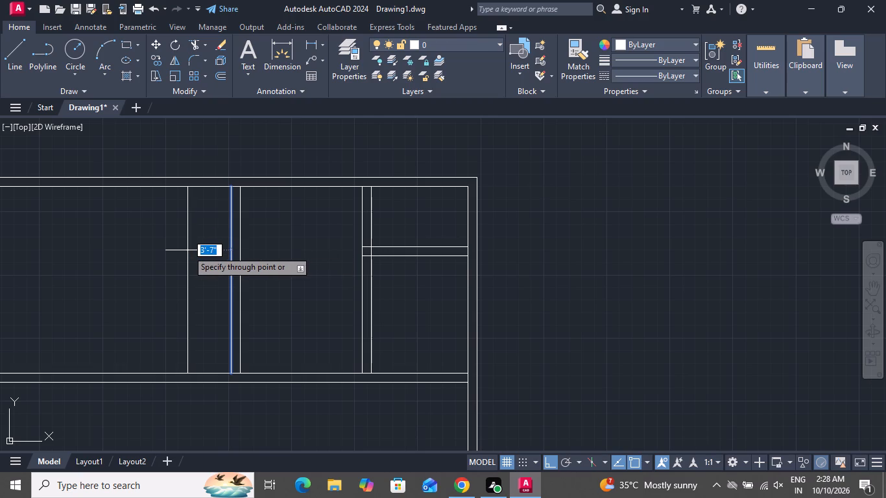
key("6")
type("'3")
key("shift+quotedbl")
key("Return")
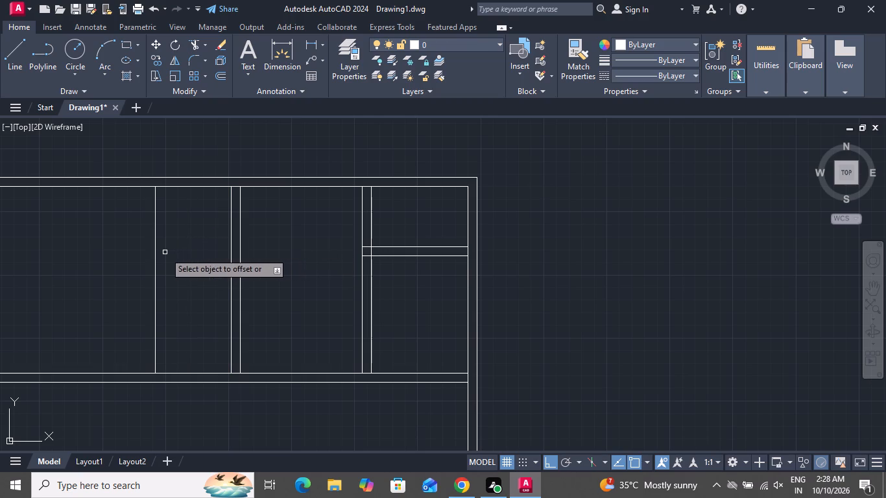
left_click(155, 267)
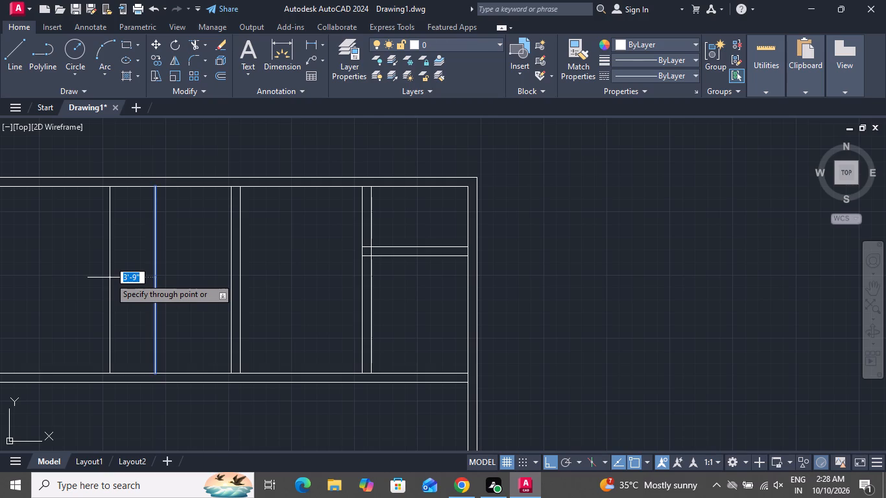
key("9")
key("shift+quotedbl")
key("Return")
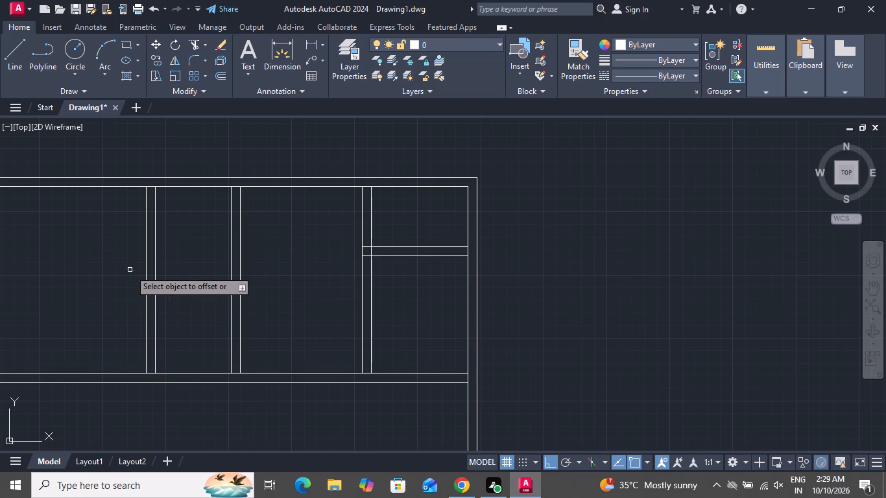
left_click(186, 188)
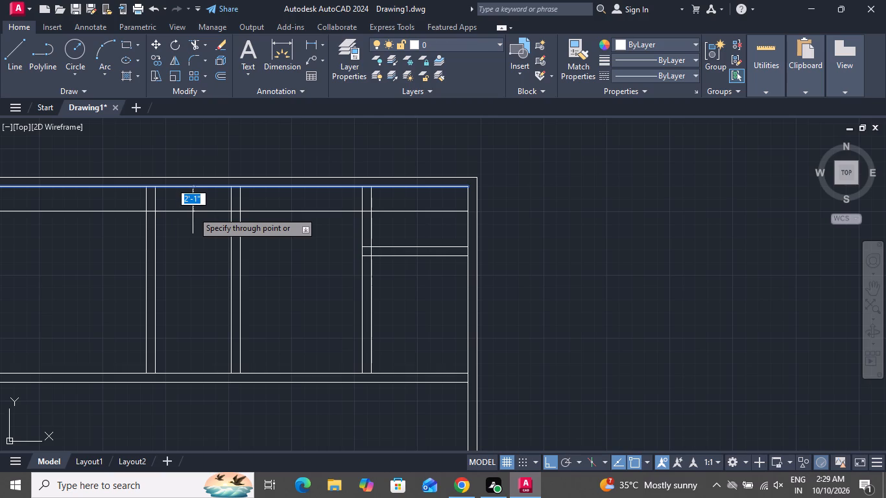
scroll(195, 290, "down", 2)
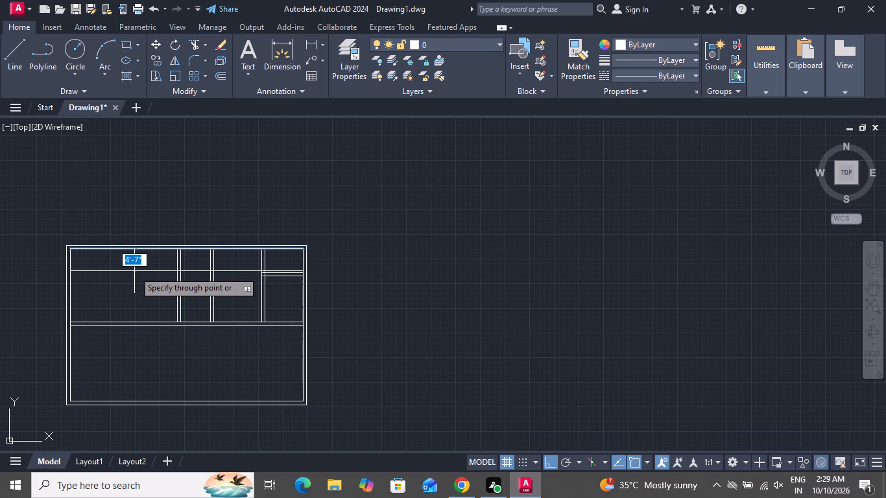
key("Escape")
Offset the west line of the newest vertical partition wall 4'-0" west, and offset that copy 9" further west to form a wall.
key("o")
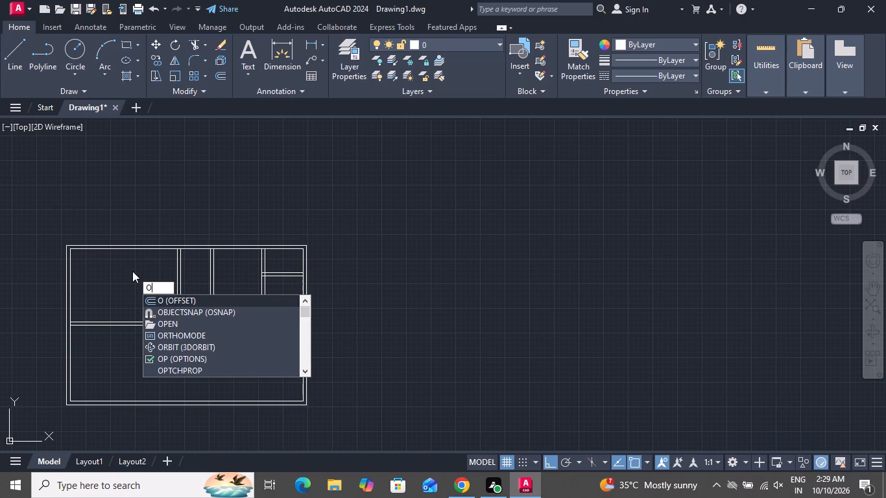
key("space")
type("t")
key("space")
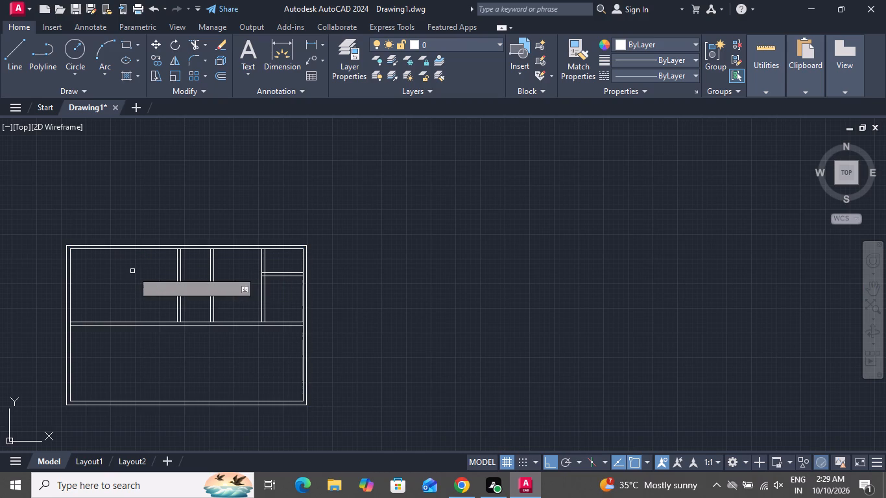
scroll(168, 262, "up", 1)
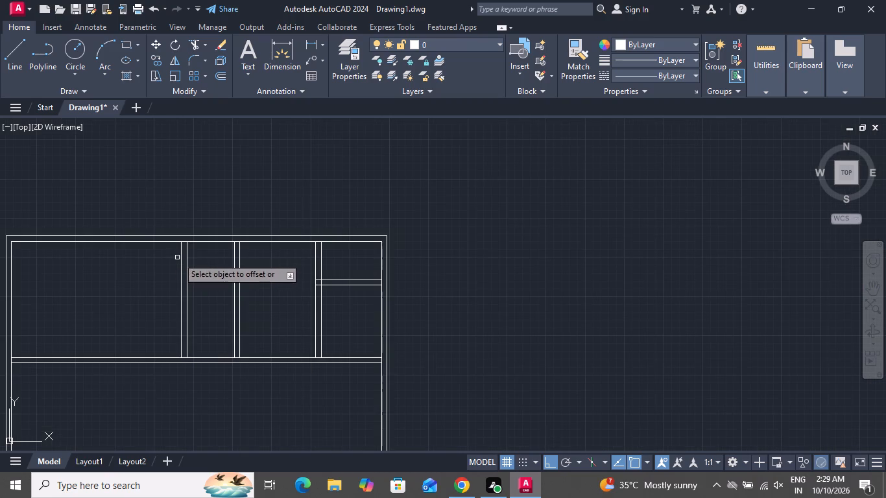
left_click(180, 256)
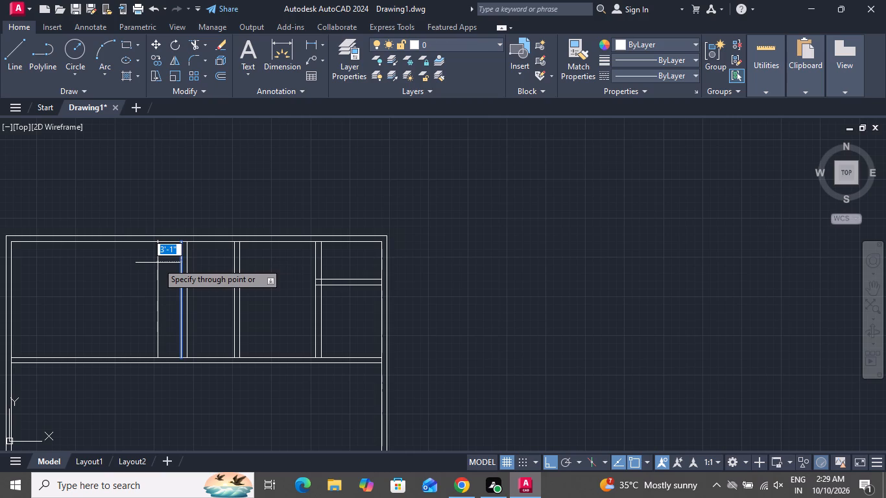
type("4'0")
key("shift+quotedbl")
key("Return")
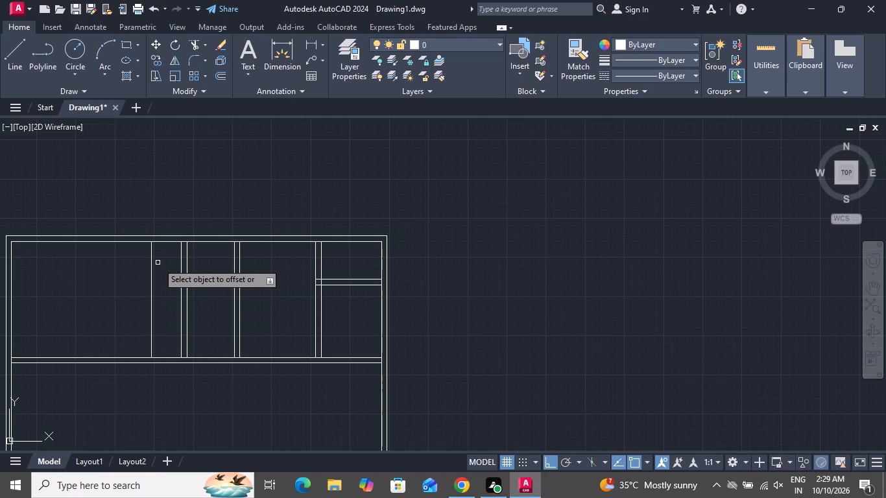
left_click(150, 279)
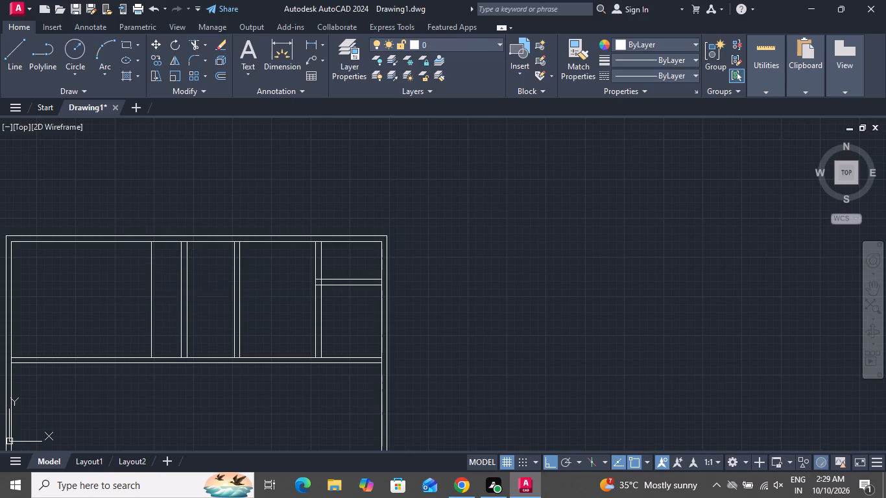
key("9")
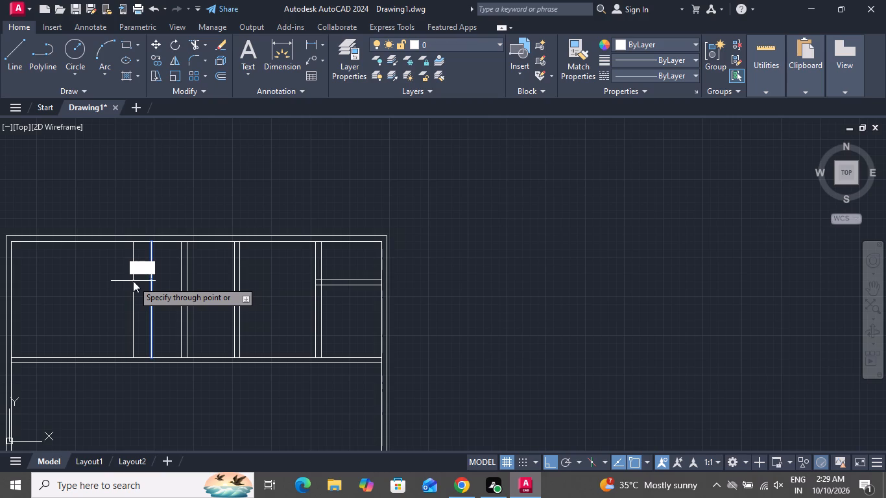
key("shift+quotedbl")
key("Return")
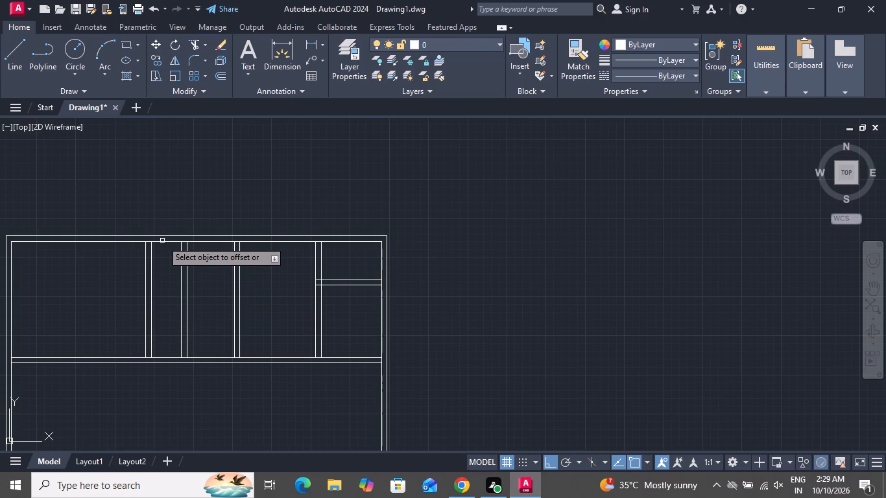
Offset the north wall's inner line 7'-0" south, and offset that copy 9" further south to form a wall.
left_click_drag(162, 241, 164, 247)
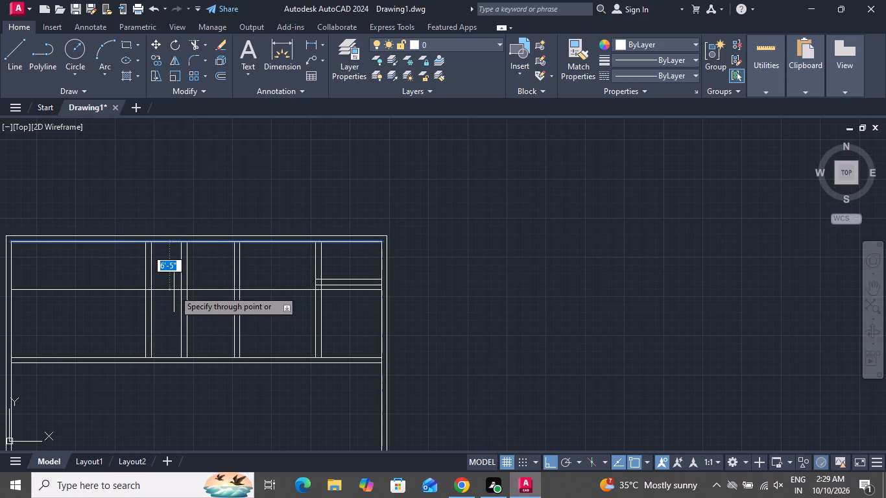
key("7")
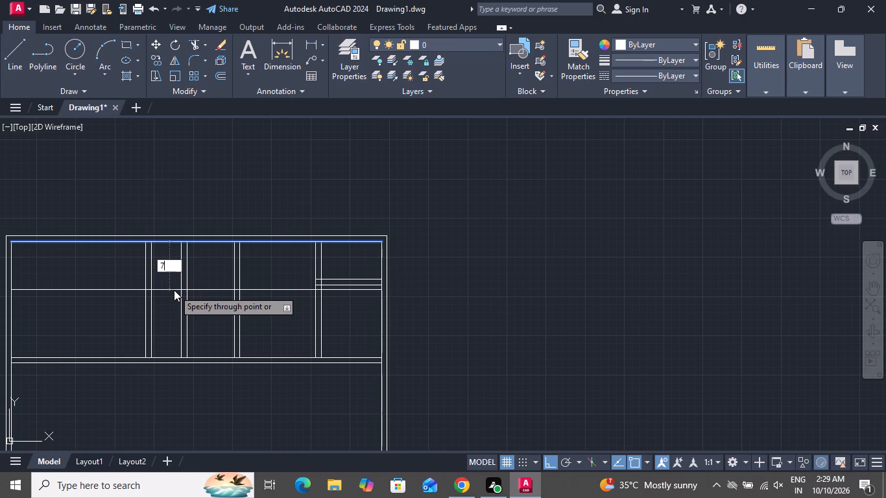
key("apostrophe")
key("Return")
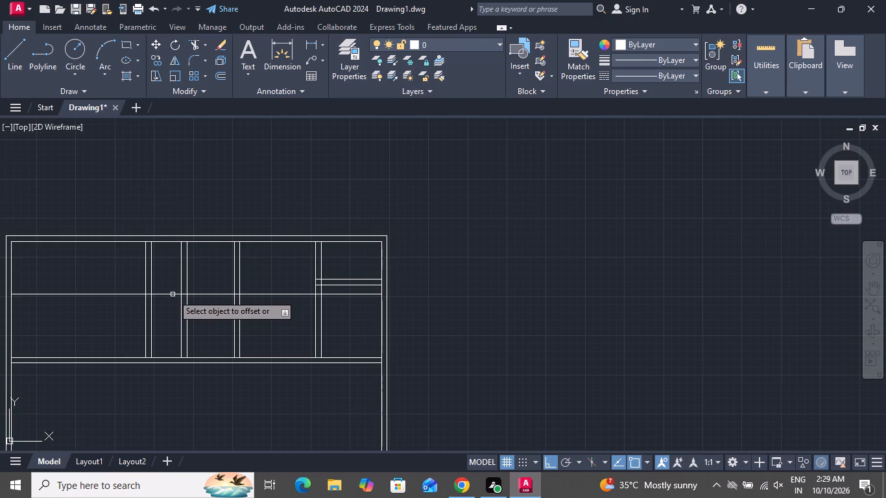
left_click(173, 294)
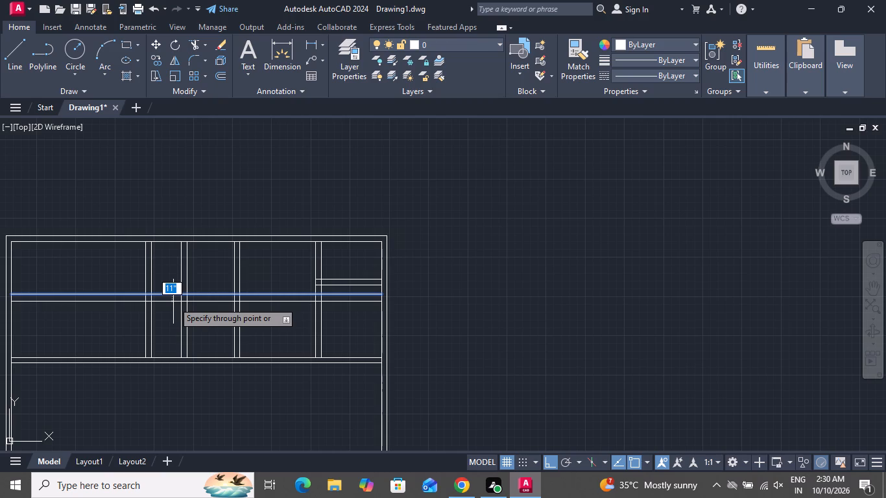
key("9")
key("shift+quotedbl")
key("Return")
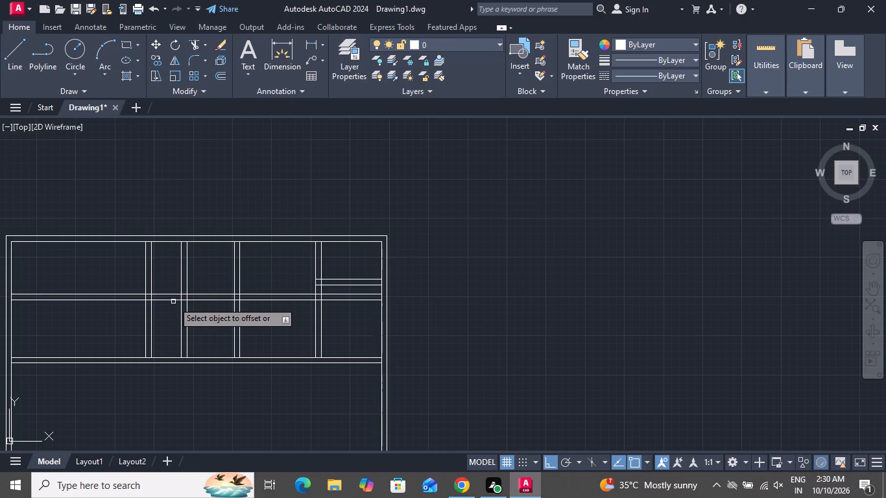
key("Escape")
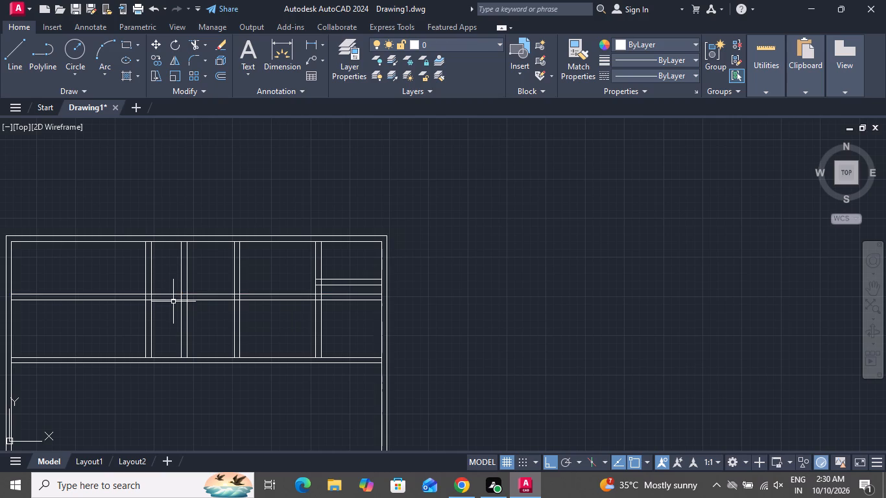
Trim the vertical partitions south of the new horizontal wall, and that wall's lines west of the westernmost vertical partition.
type("tr")
key("space")
key("space")
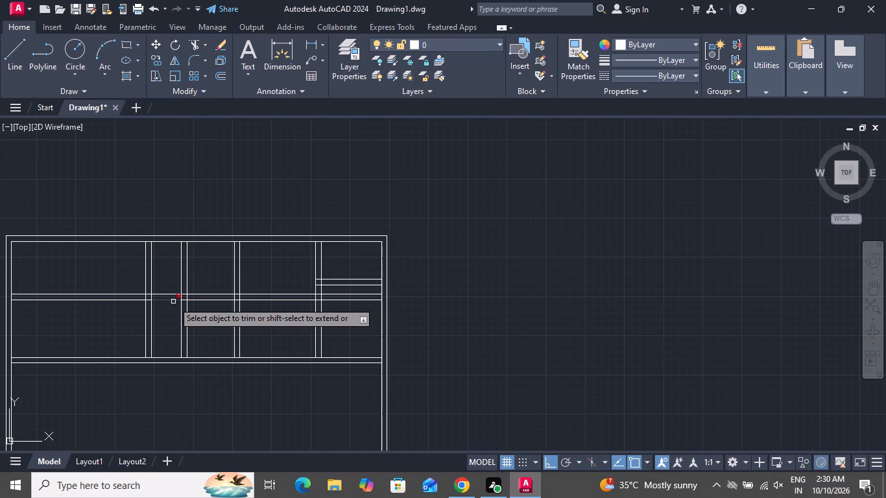
left_click(166, 333)
left_click(103, 330)
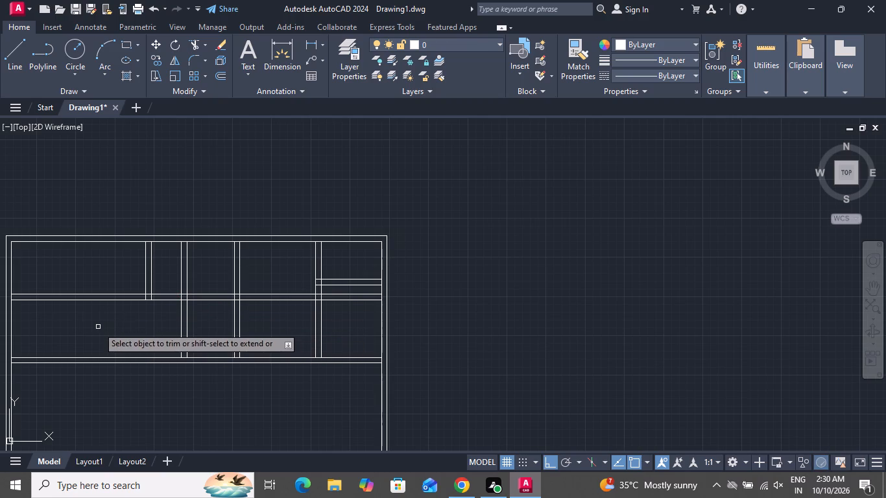
left_click(82, 274)
left_click(80, 320)
left_click(86, 322)
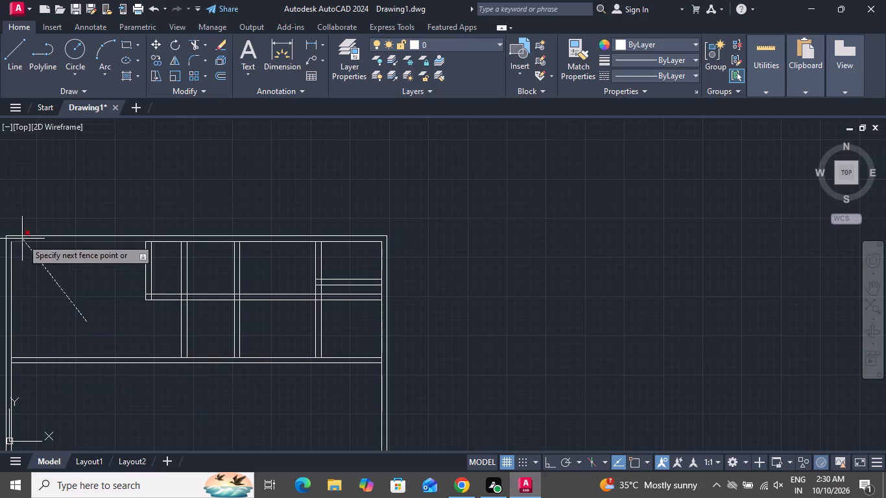
left_click(28, 270)
left_click(103, 314)
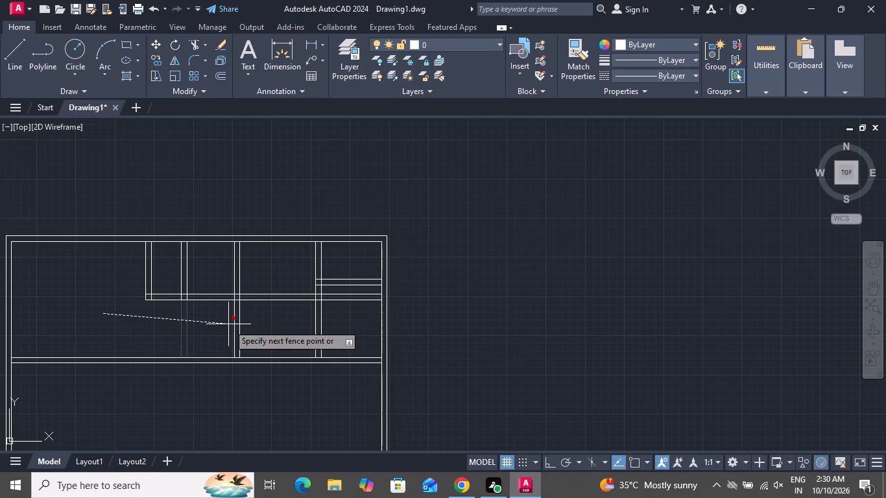
left_click(357, 329)
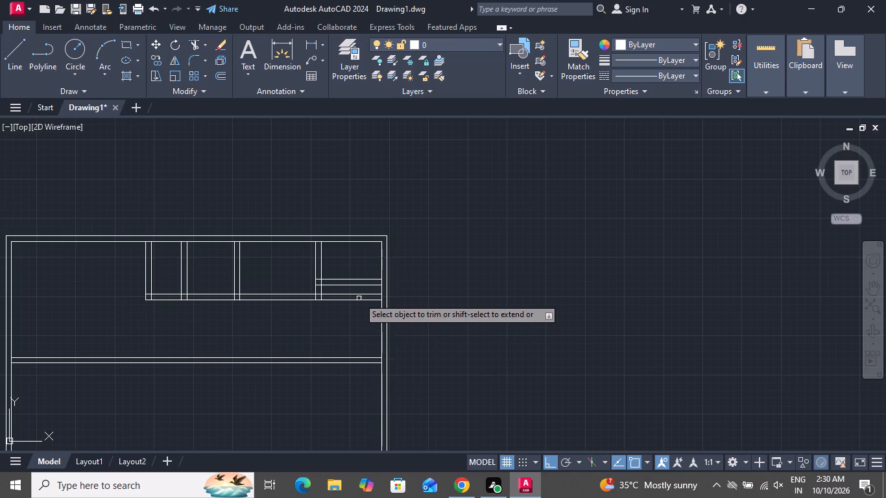
Trim away the short horizontal partition in the northeast room, including its stubs within the vertical wall, and end the trim.
scroll(357, 292, "up", 2)
scroll(357, 292, "down", 1)
scroll(357, 292, "up", 1)
left_click(348, 234)
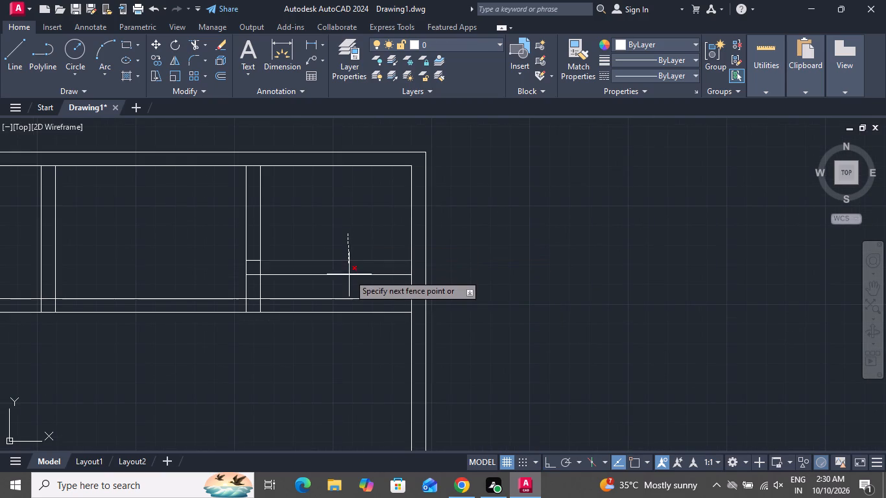
left_click(349, 278)
scroll(250, 275, "up", 1)
scroll(250, 275, "down", 1)
left_click_drag(250, 255, 253, 275)
left_click(253, 278)
left_click(254, 279)
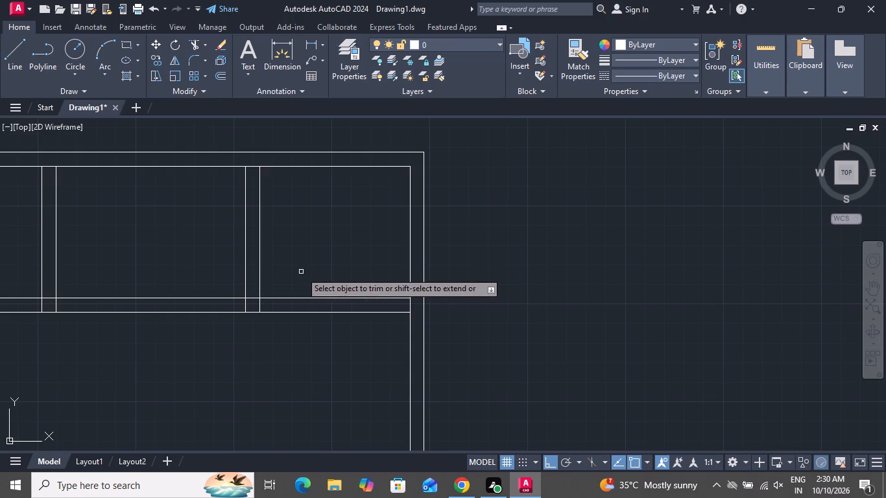
scroll(318, 274, "down", 2)
right_click(318, 276)
left_click(330, 291)
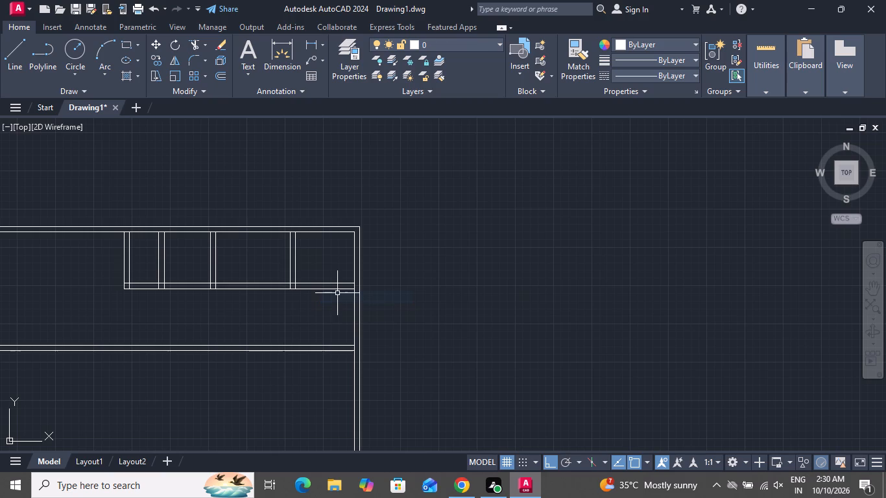
Delete both lines of the westernmost vertical partition wall.
scroll(276, 346, "up", 1)
scroll(276, 346, "down", 1)
scroll(208, 299, "down", 2)
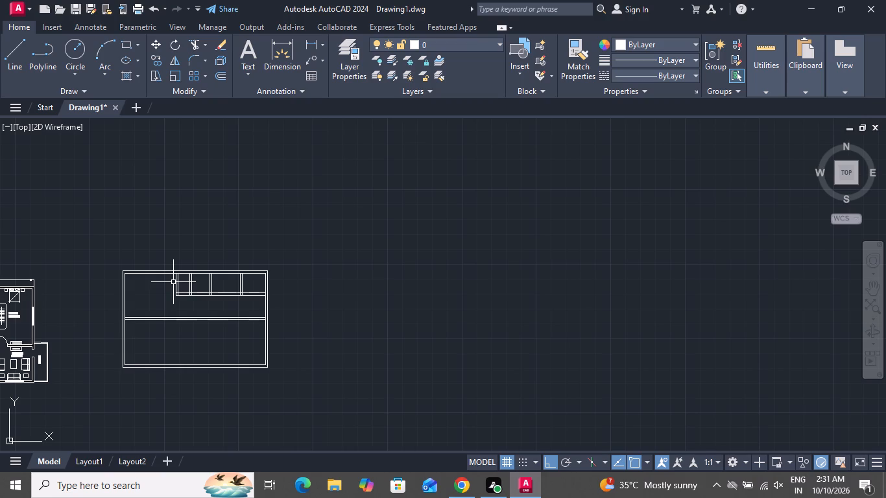
scroll(184, 287, "up", 3)
left_click(167, 272)
left_click(110, 308)
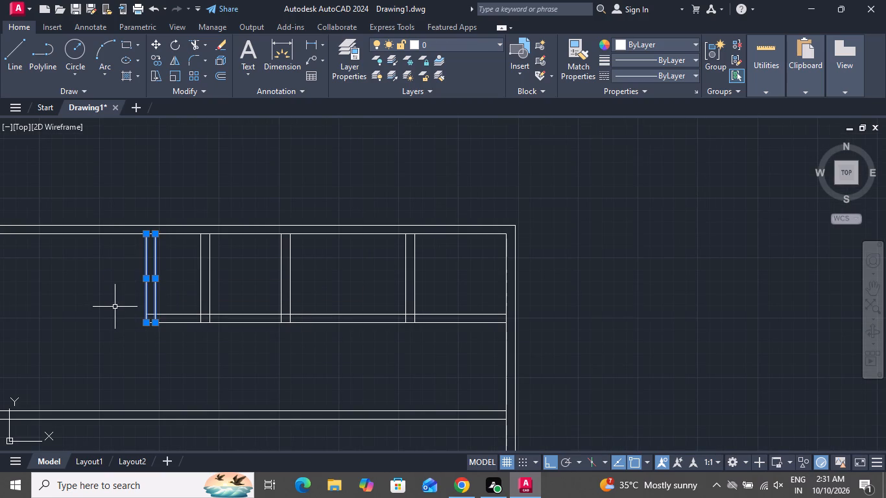
key("Delete")
Offset the west line of the westernmost remaining vertical partition wall 15'-10" west and end the offset.
type("o")
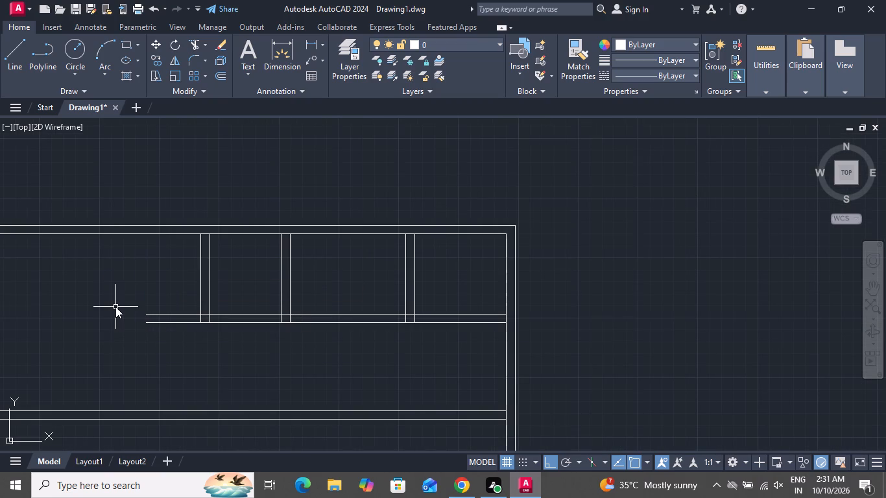
key("space")
key("1")
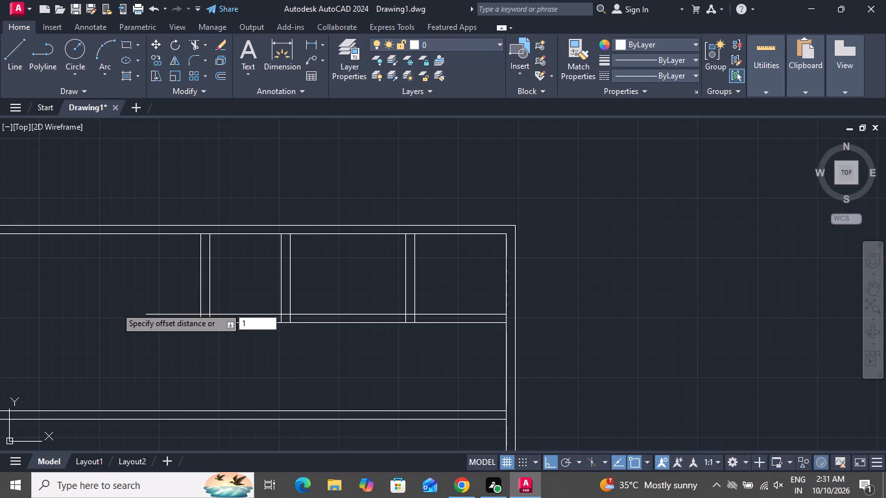
key("5")
key("apostrophe")
type("10")
key("shift+quotedbl")
key("Return")
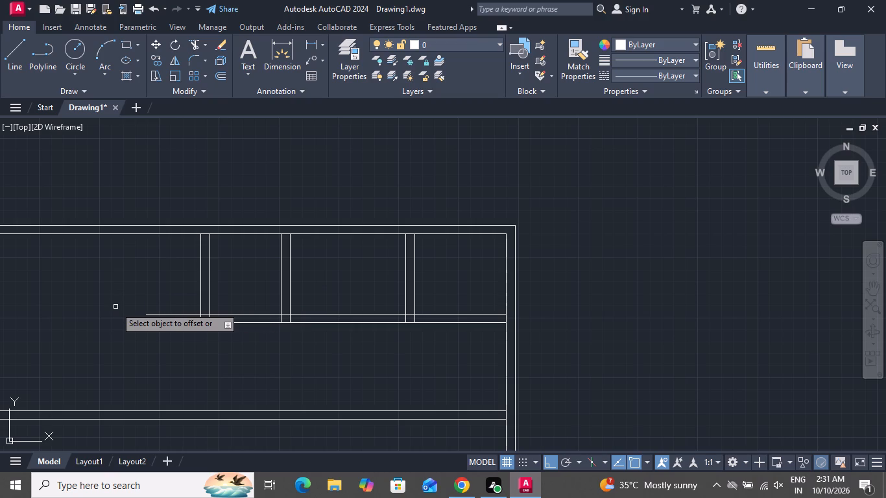
scroll(174, 302, "down", 2)
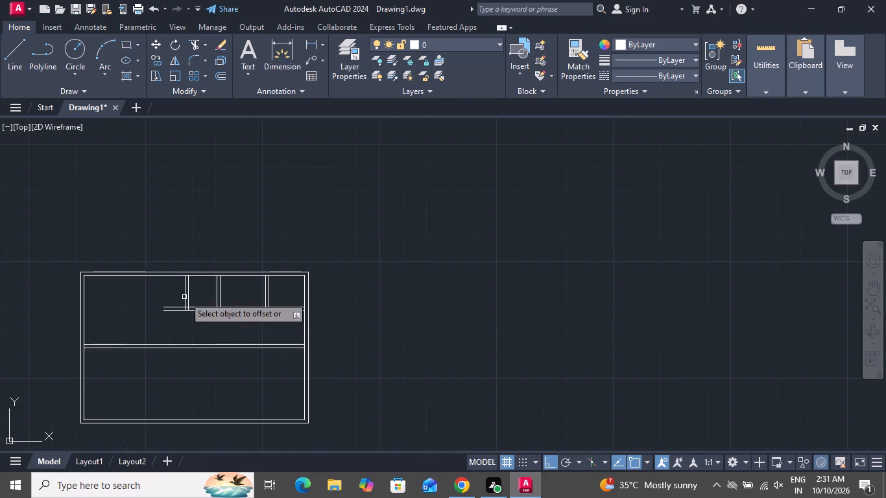
left_click(184, 297)
left_click(150, 303)
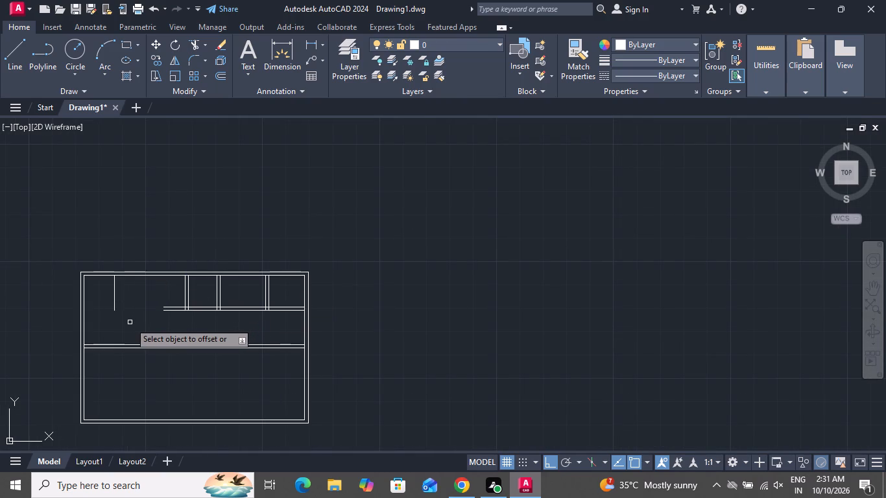
left_click(112, 299)
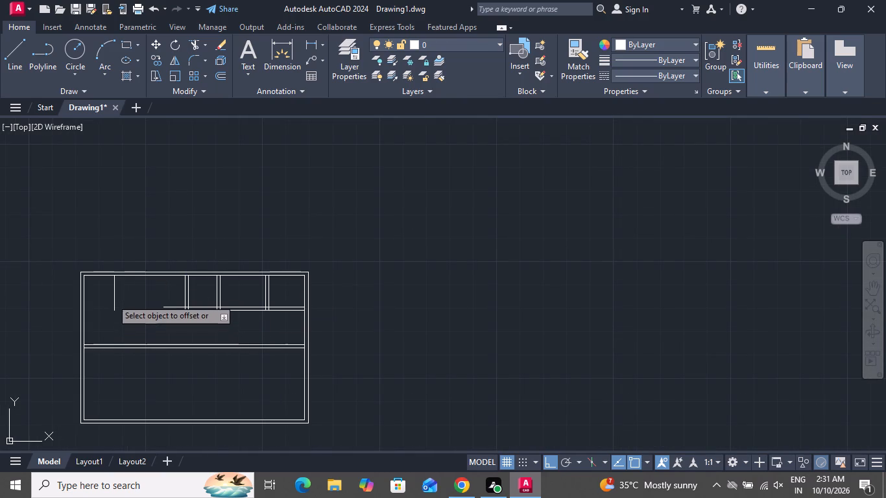
left_click(114, 300)
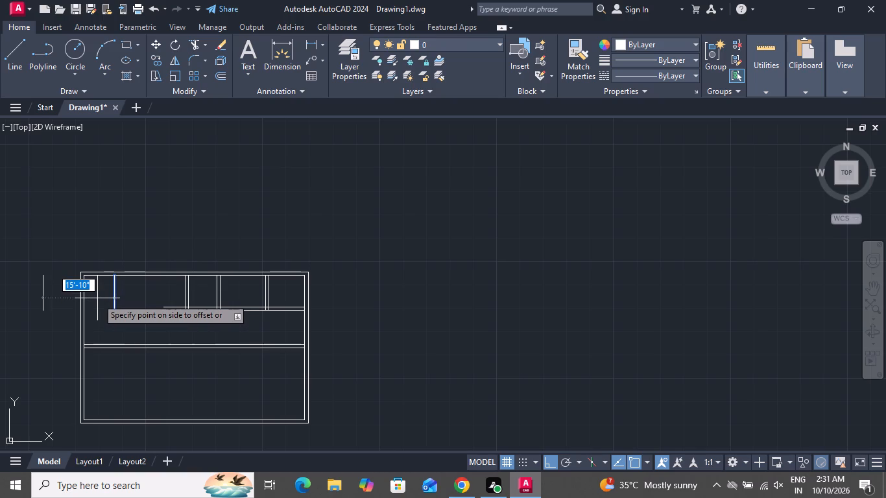
key("Escape")
Offset the new vertical line near the west wall 9" to form a partition wall and end the offset.
type("o 9")
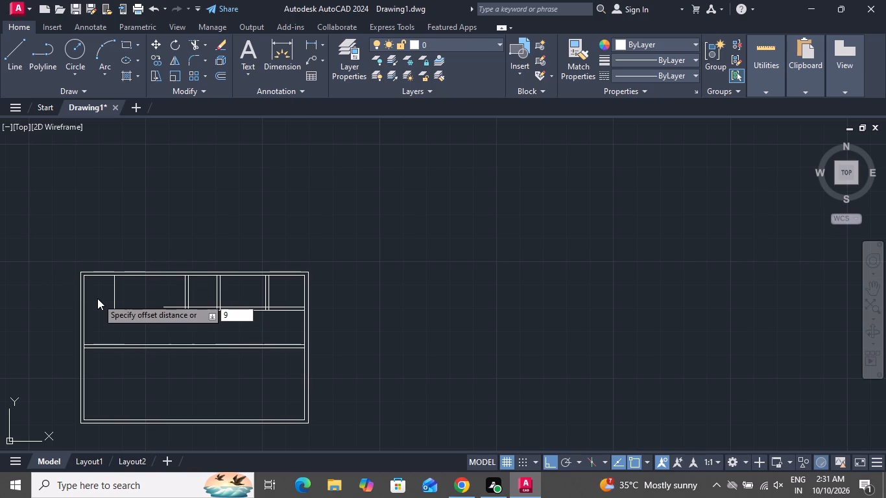
key("shift+quotedbl")
key("Return")
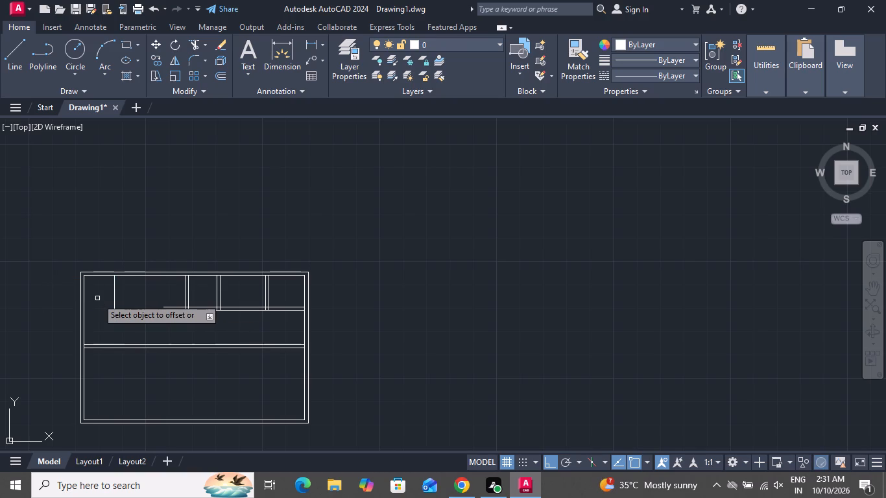
left_click(115, 295)
left_click(108, 298)
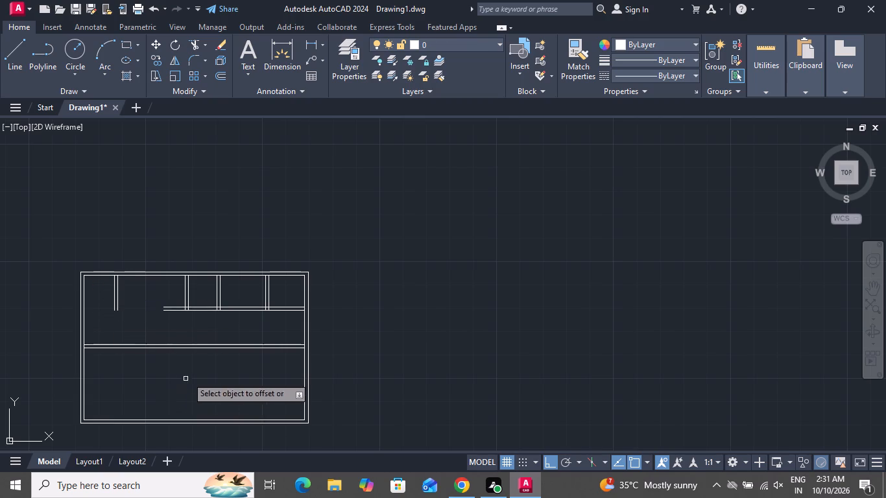
scroll(193, 360, "down", 1)
scroll(193, 358, "up", 1)
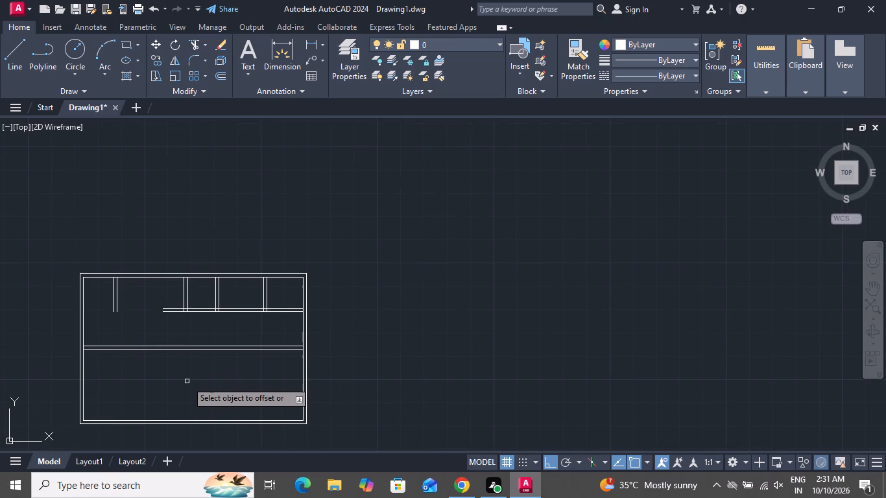
key("Escape")
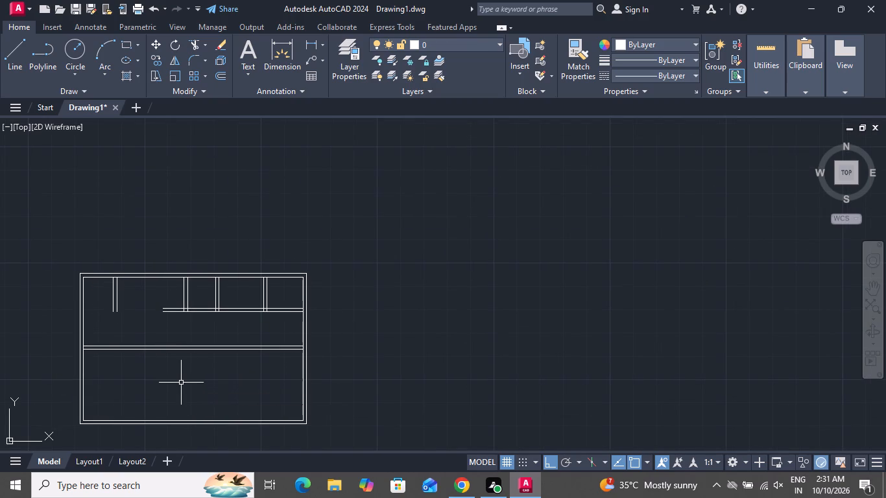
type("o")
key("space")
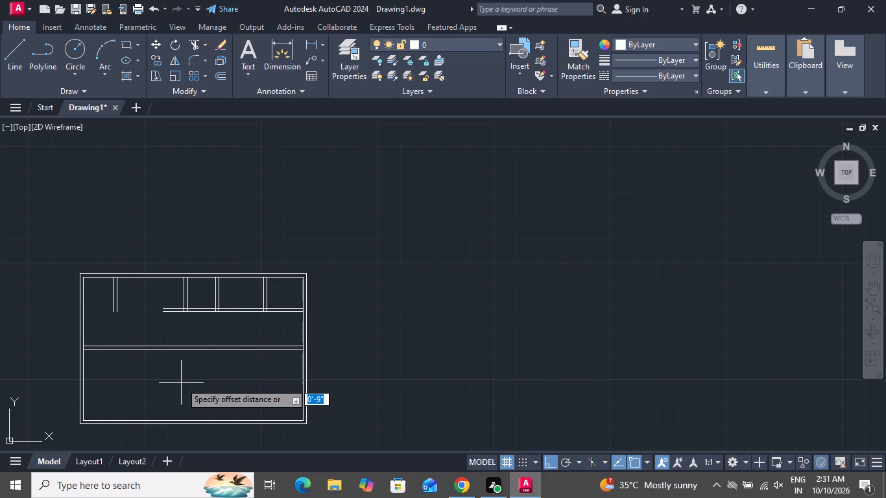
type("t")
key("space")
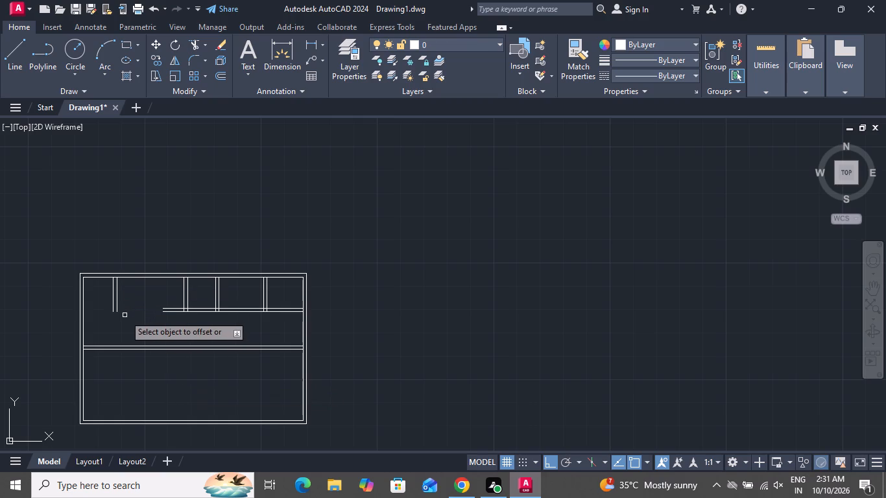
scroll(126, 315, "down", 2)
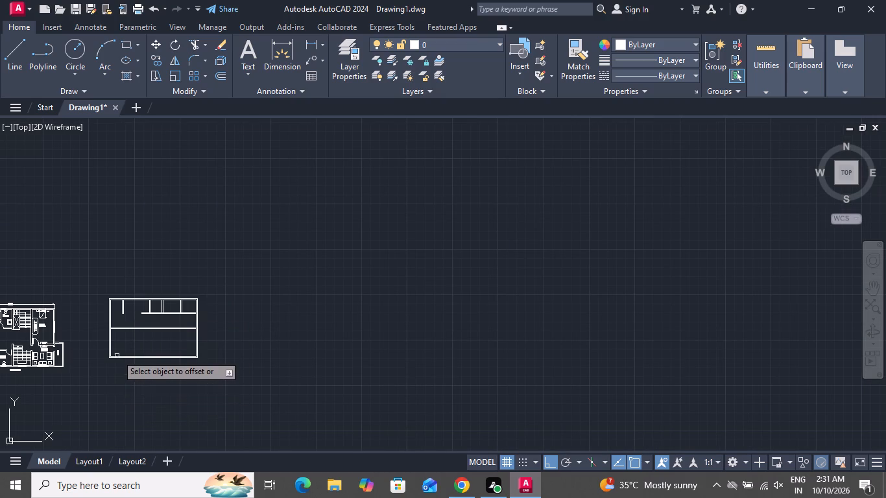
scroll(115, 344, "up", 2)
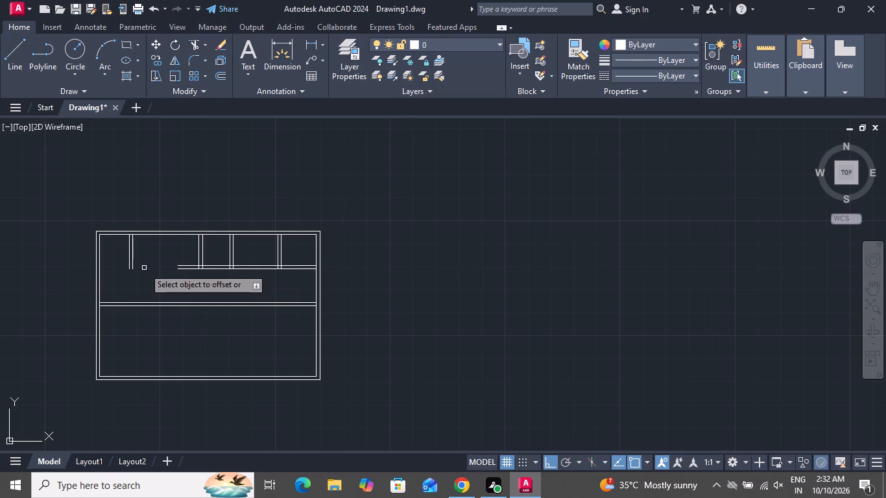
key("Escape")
Extend both lines of the northern horizontal partition west through the new vertical partition to the west wall's inner line, and end the extend.
key("e")
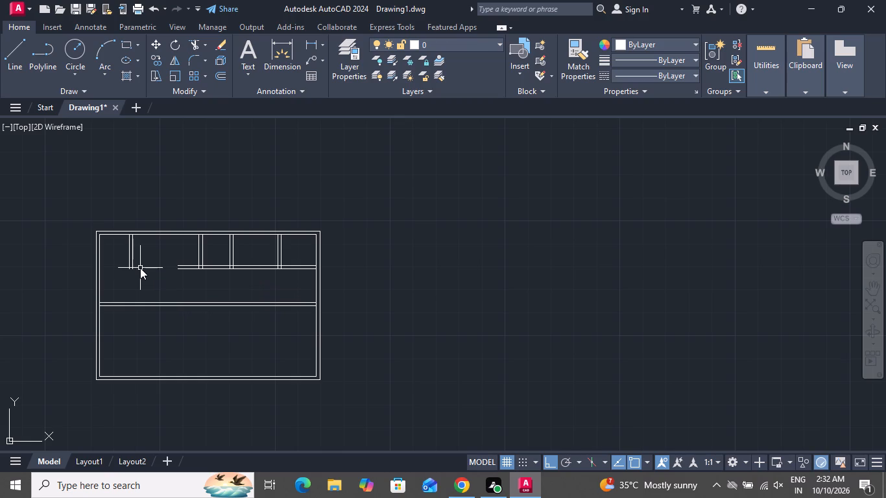
type("x")
key("space")
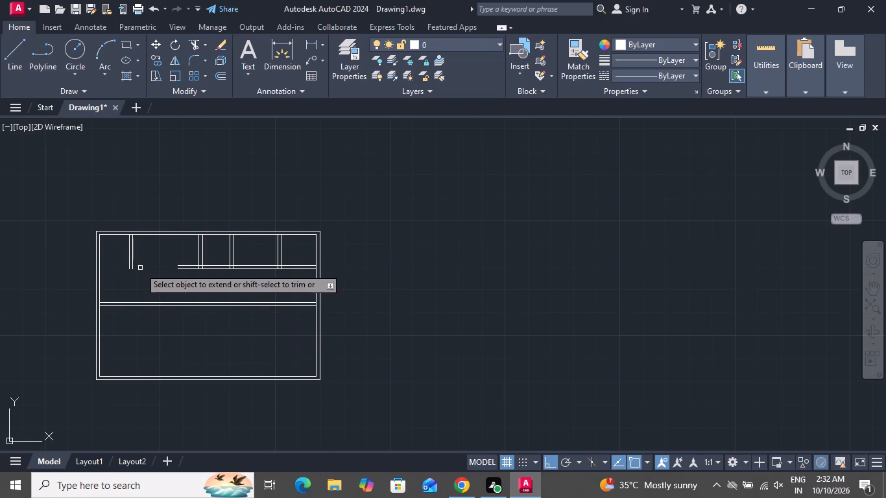
key("space")
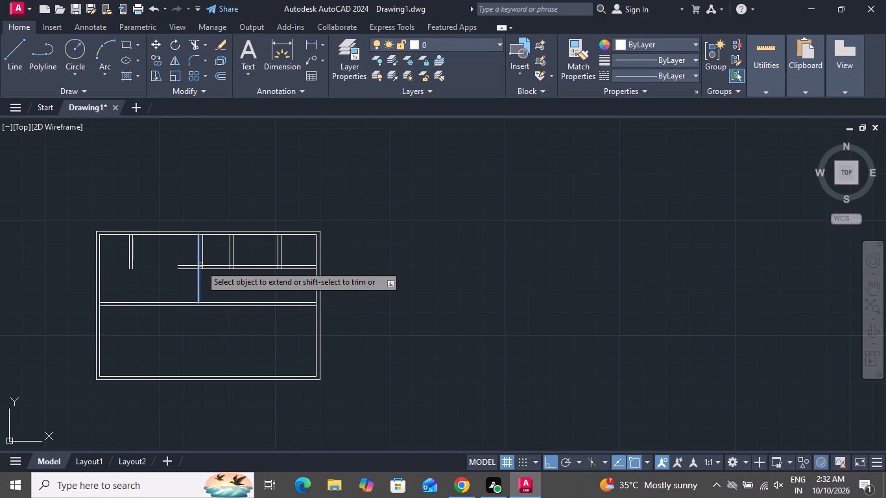
left_click(189, 265)
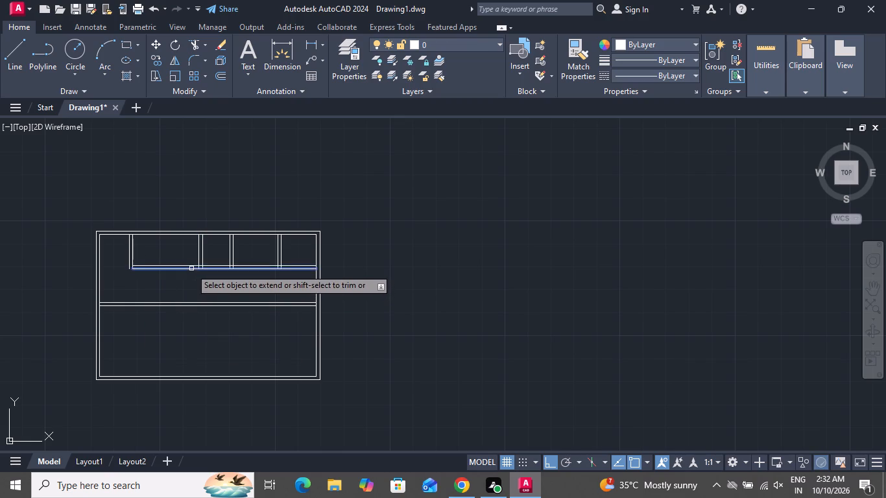
left_click(191, 268)
left_click(146, 265)
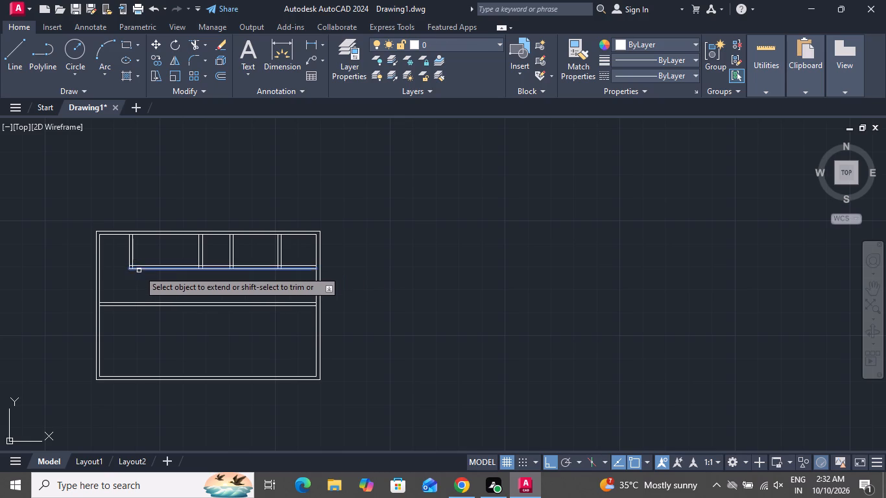
left_click(139, 270)
scroll(126, 265, "up", 3)
left_click(137, 268)
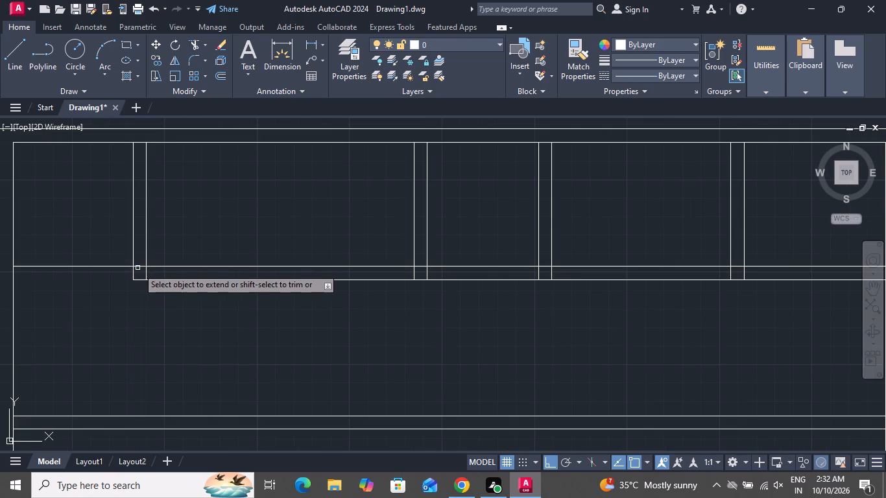
left_click(139, 280)
right_click(110, 329)
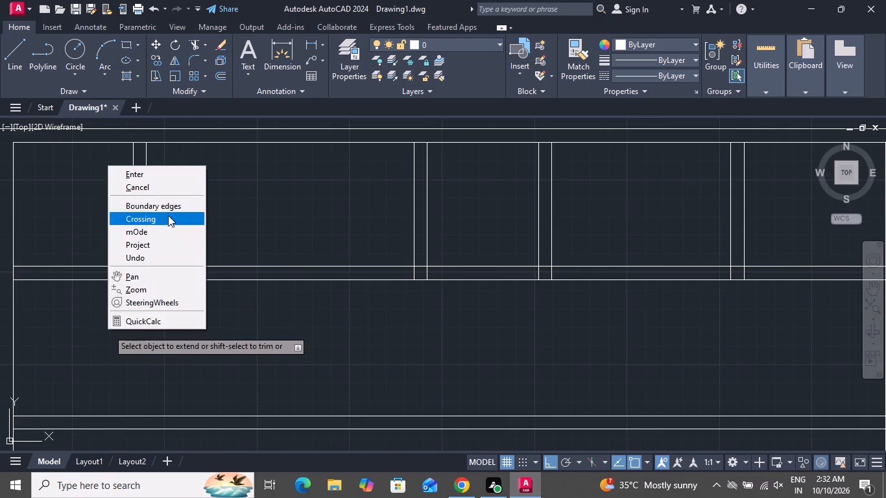
left_click(167, 180)
scroll(175, 281, "down", 3)
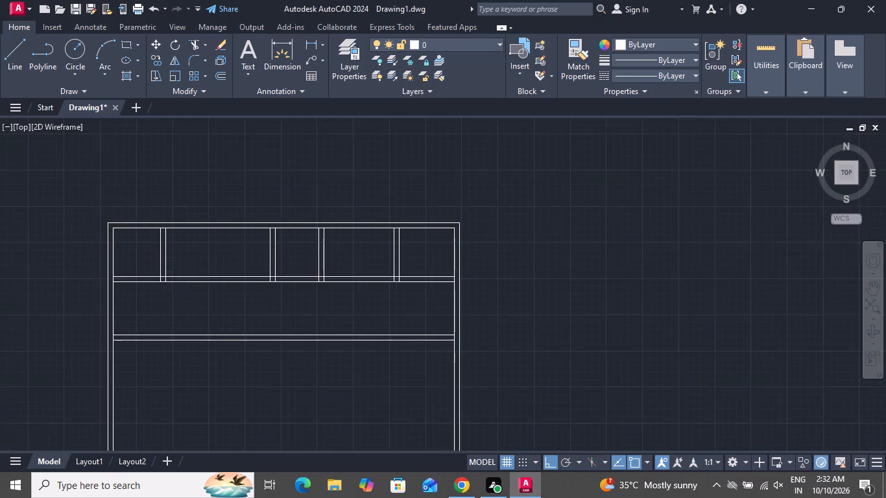
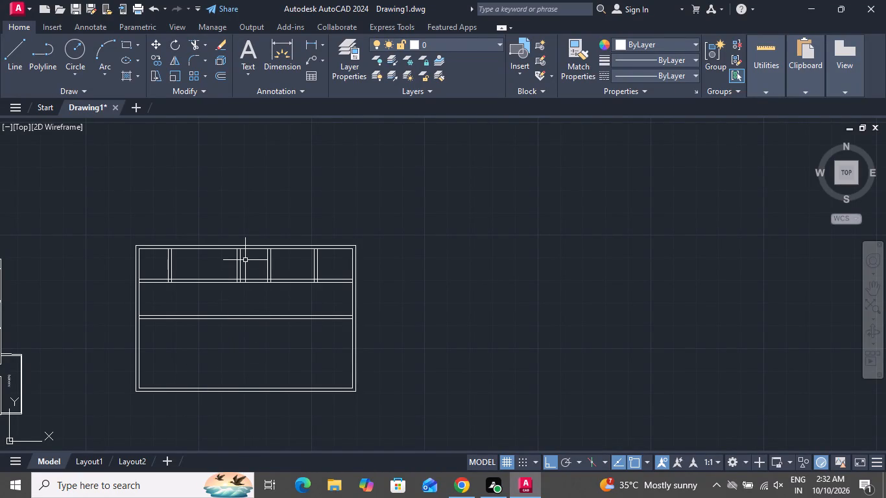
Extend both lines of the second vertical partition from the west south through both horizontal partitions, and end the extend.
type("ex")
key("space")
key("space")
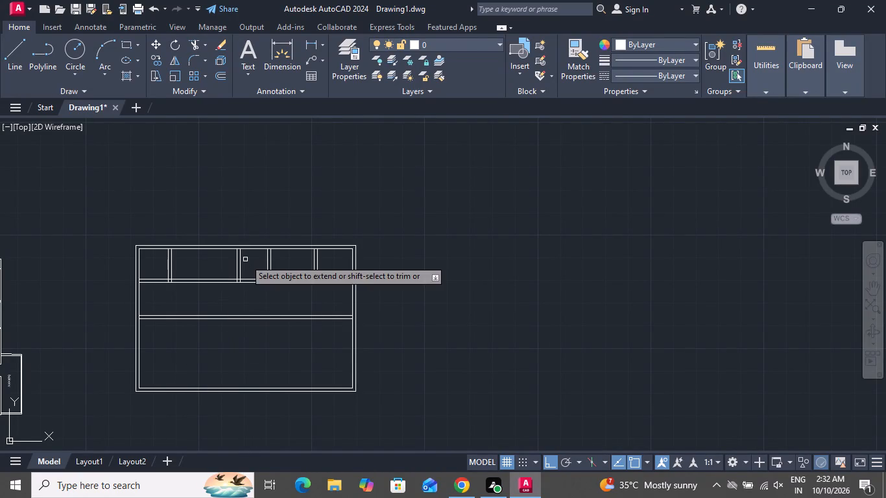
scroll(233, 285, "up", 4)
scroll(238, 281, "down", 1)
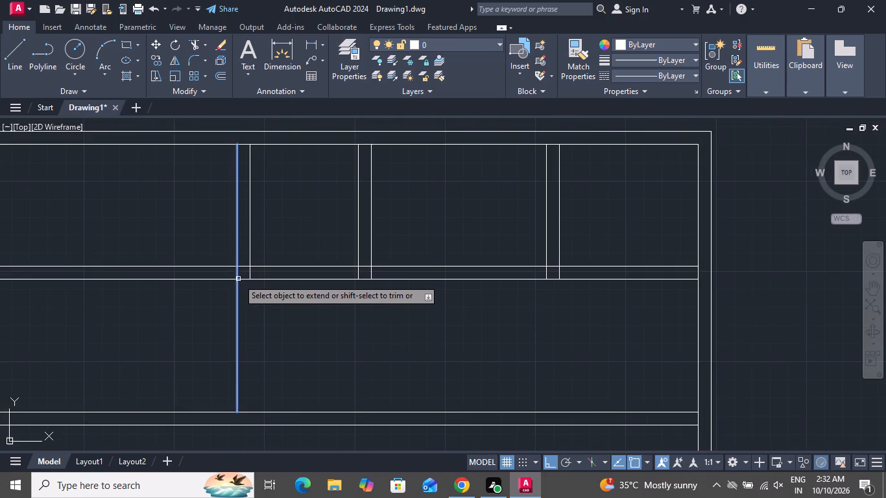
left_click(238, 270)
left_click(250, 270)
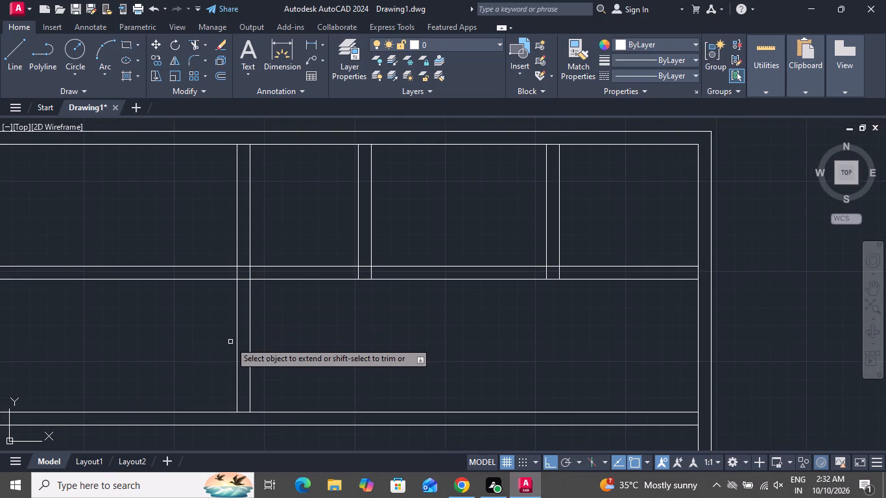
left_click(237, 340)
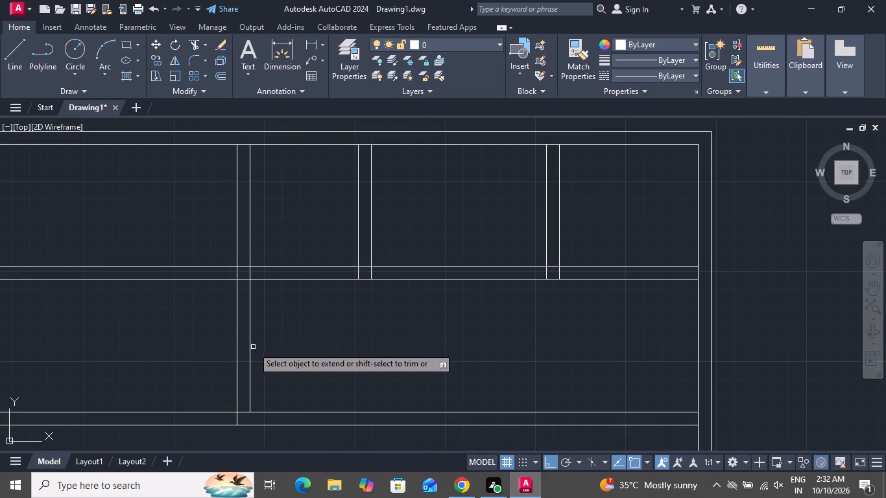
left_click(252, 348)
right_click(256, 349)
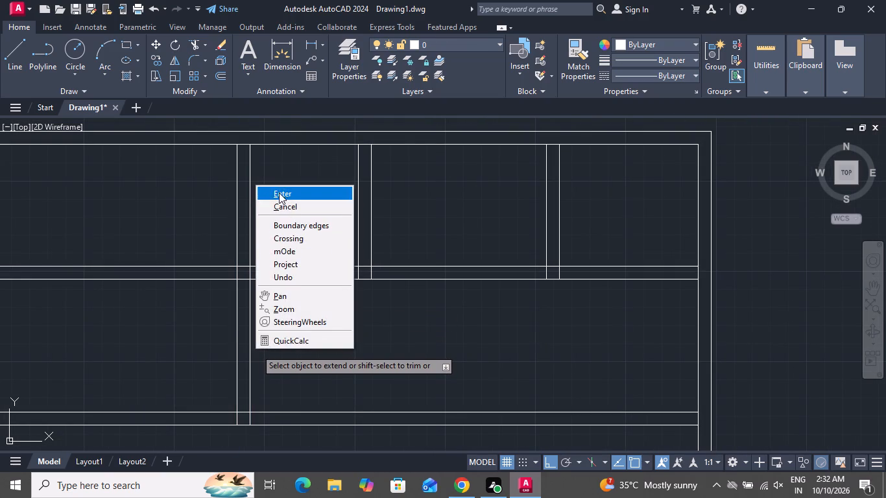
left_click(279, 193)
Trim away both lines of the southern horizontal partition west of the extended vertical partition, and end the trim.
left_click(189, 42)
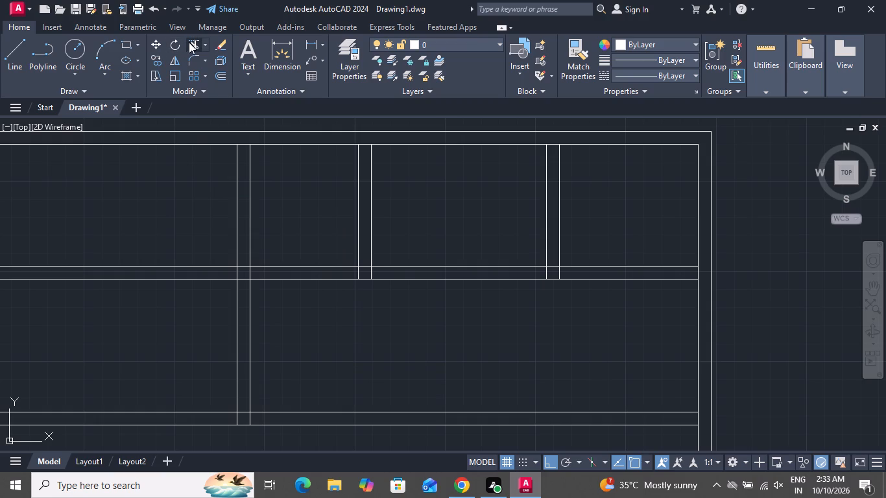
scroll(200, 201, "up", 1)
scroll(200, 202, "down", 3)
left_click(168, 261)
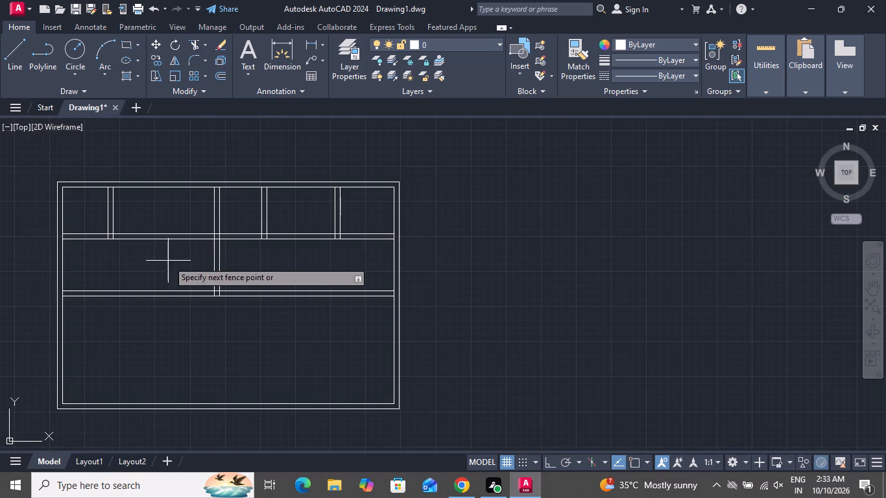
left_click(149, 345)
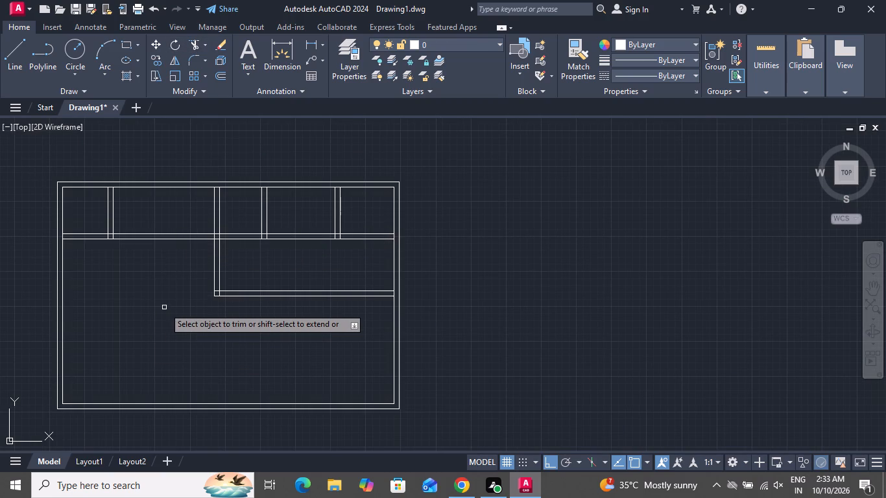
right_click(164, 307)
left_click(203, 152)
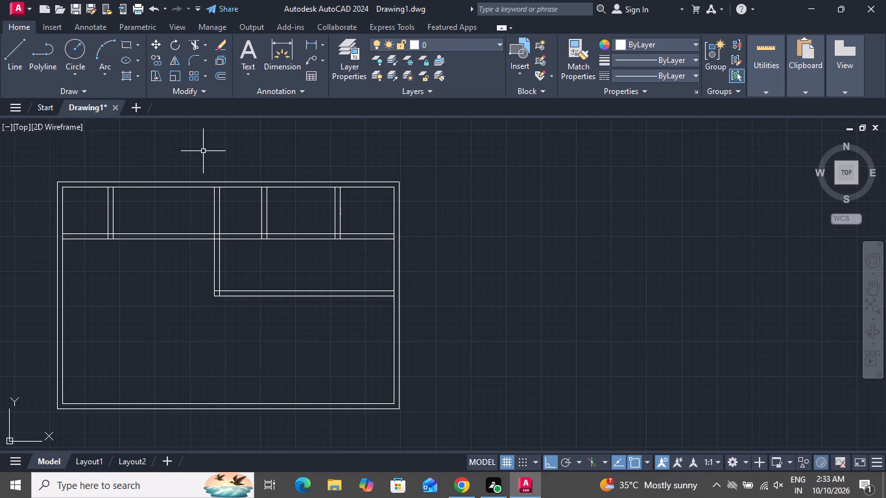
Offset the south line of the northern horizontal partition 10'-6" south using the Through option.
type("o")
key("space")
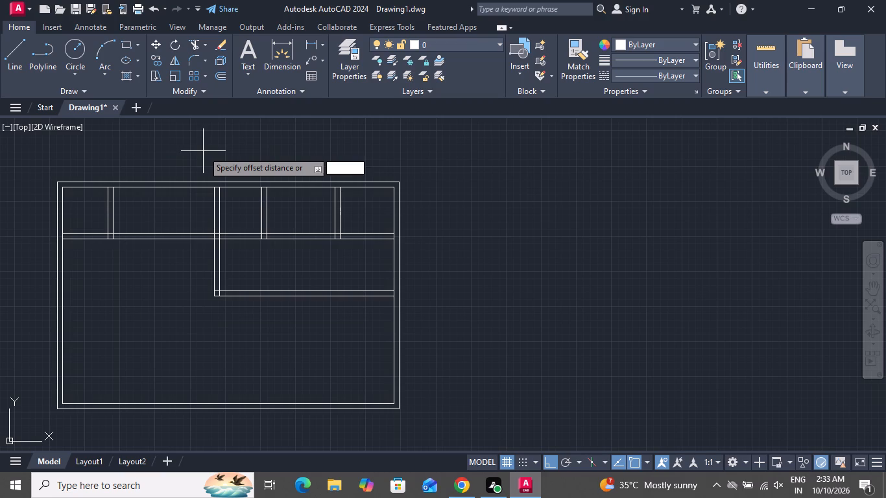
type("t")
key("space")
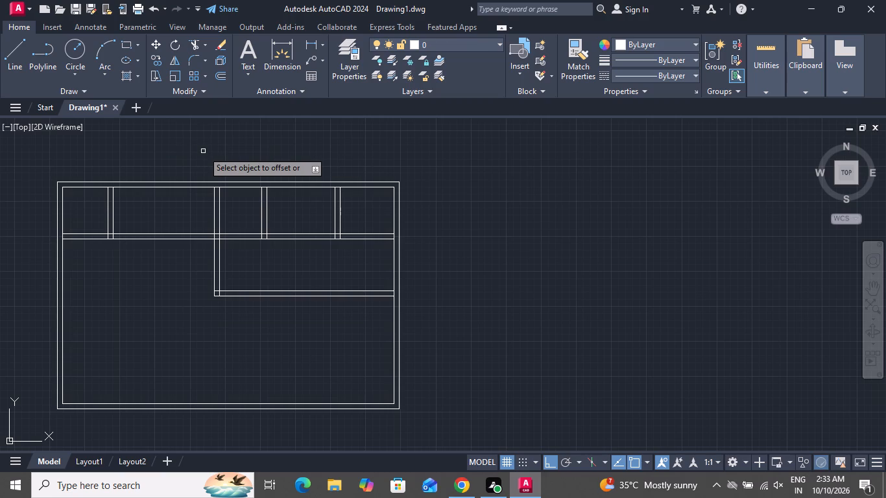
left_click(128, 241)
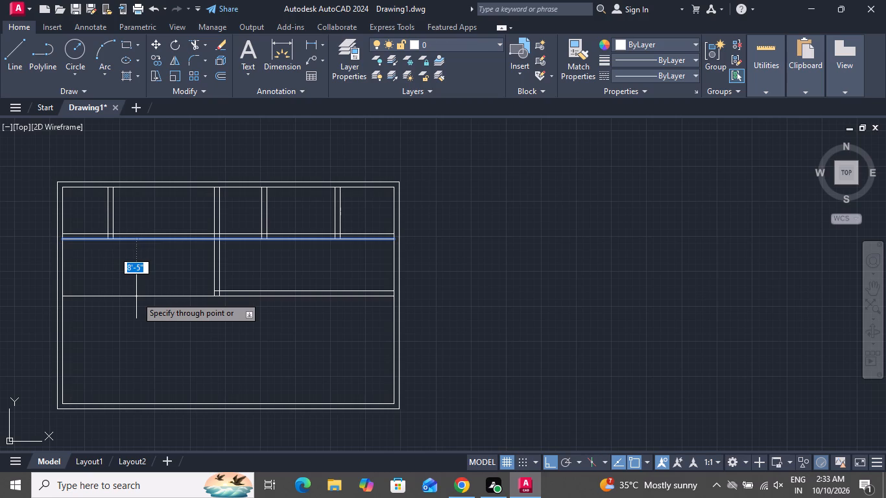
key("1")
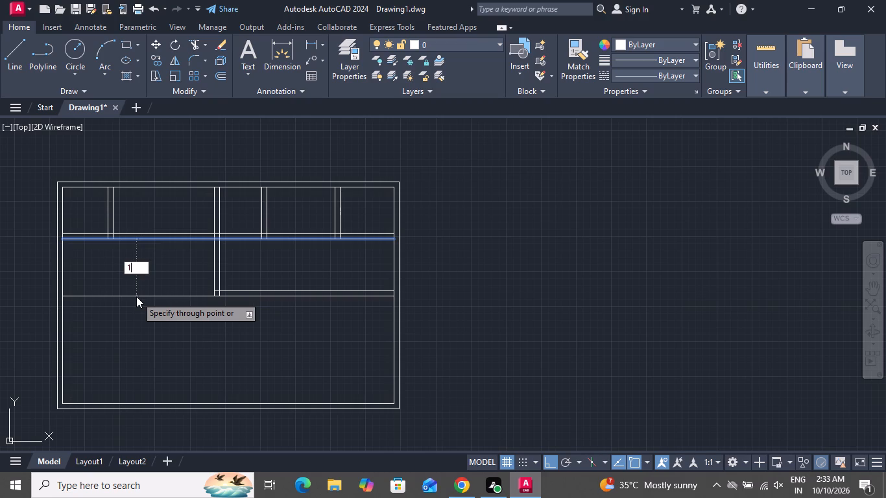
type("0'")
key("6")
key("shift+quotedbl")
key("Return")
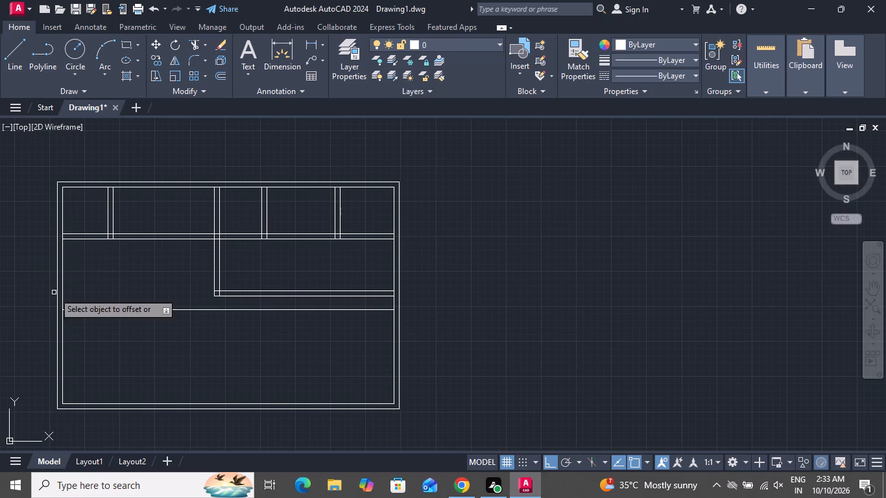
Offset the west wall's inner line 10'-3" east.
left_click(62, 276)
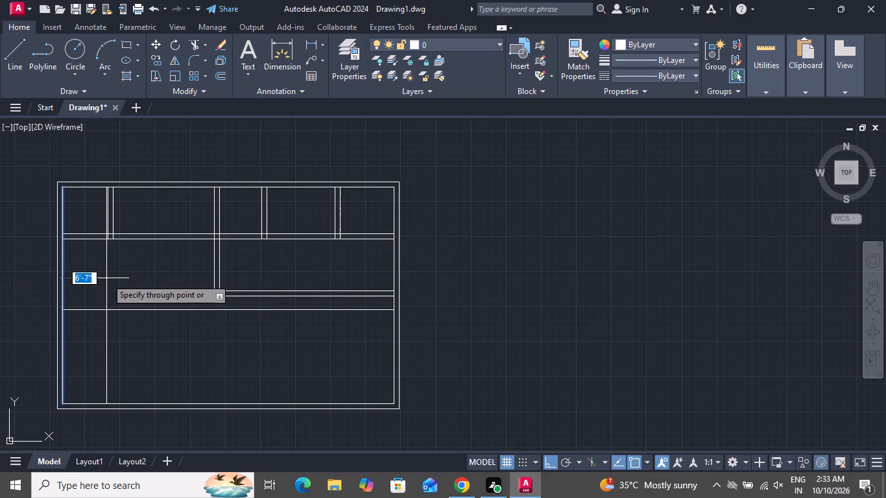
key("1")
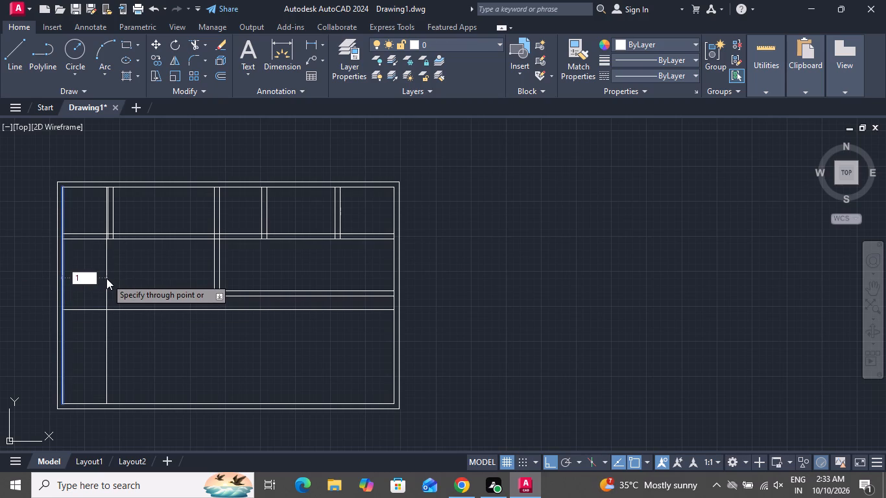
type("0'3\"")
key("Return")
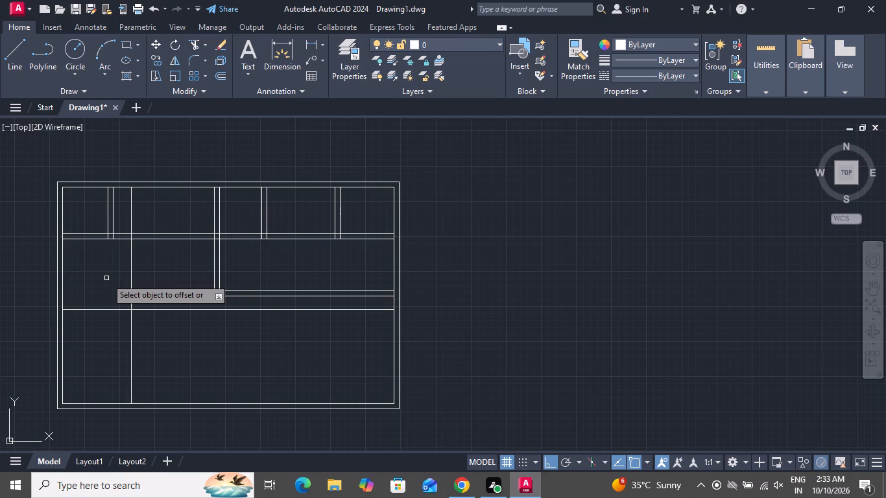
Offset the new horizontal line 9" south to form a partition wall.
left_click(168, 310)
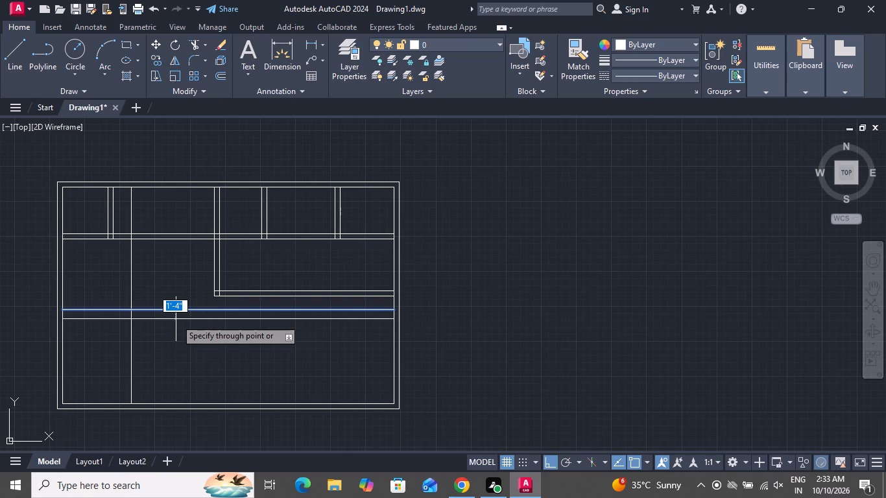
key("9")
key("shift+quotedbl")
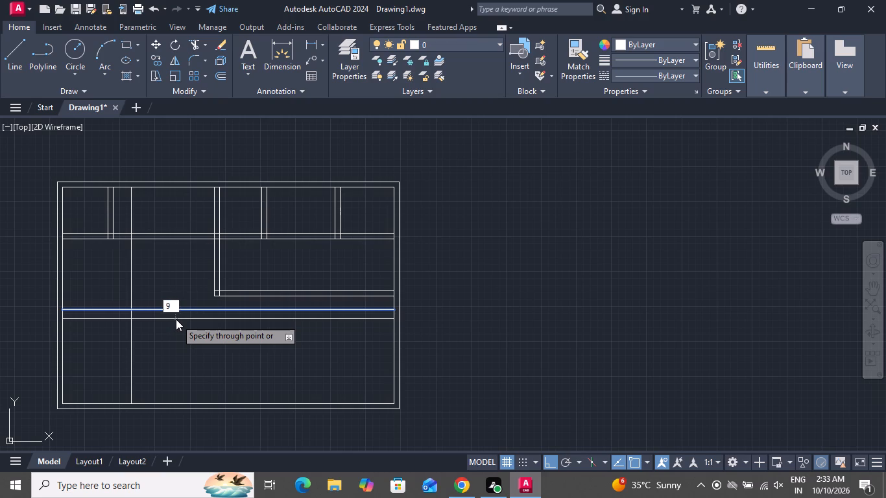
key("Return")
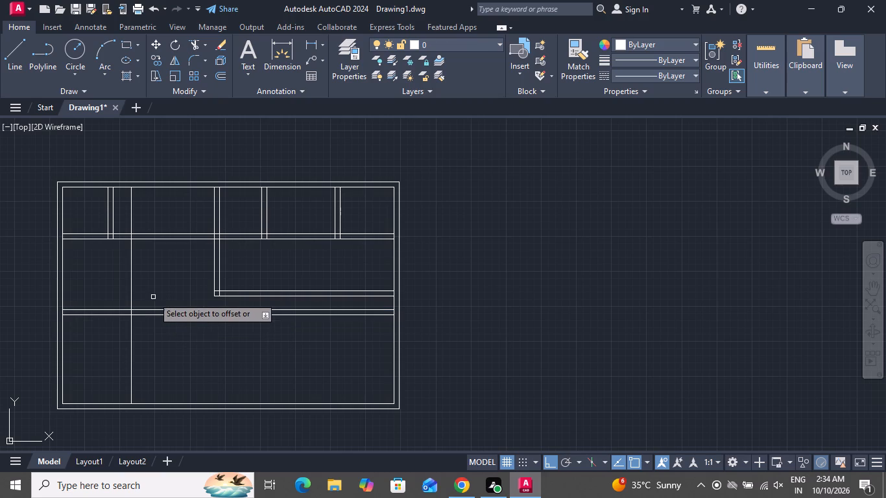
Offset the new full-height vertical line 9" east to form a partition wall, and end the offset.
left_click(130, 290)
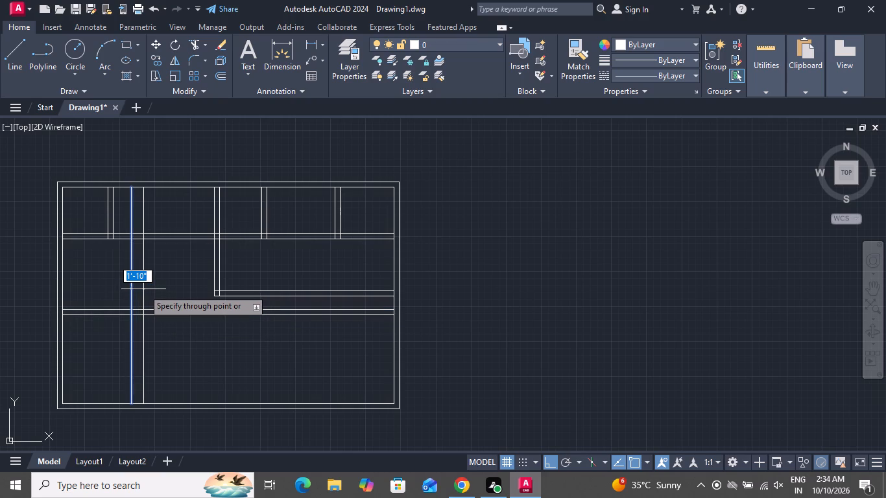
key("9")
key("shift+quotedbl")
key("Return")
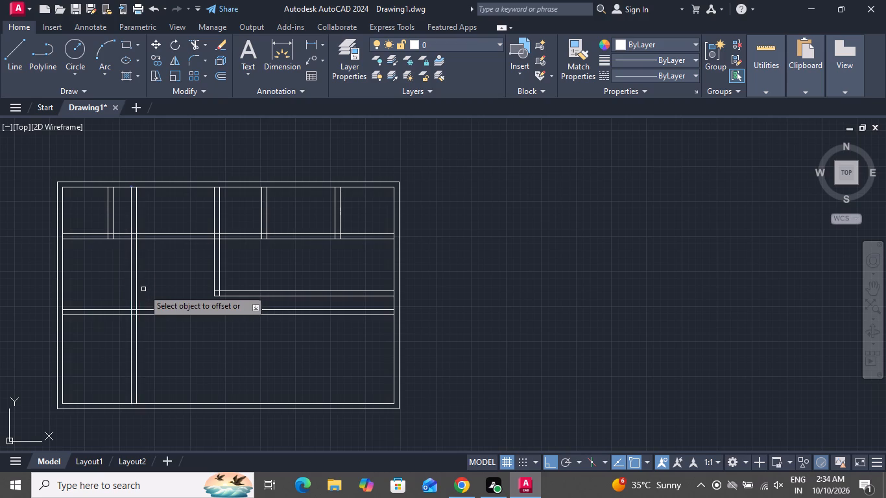
right_click(160, 363)
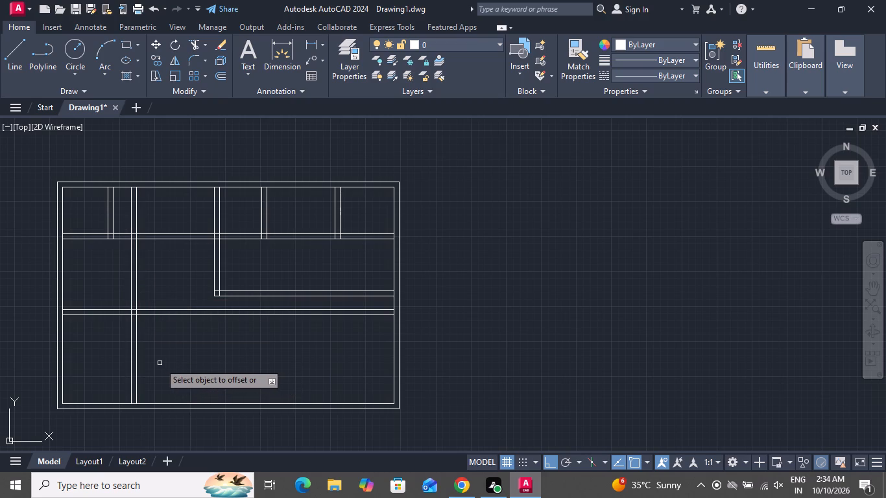
left_click(194, 244)
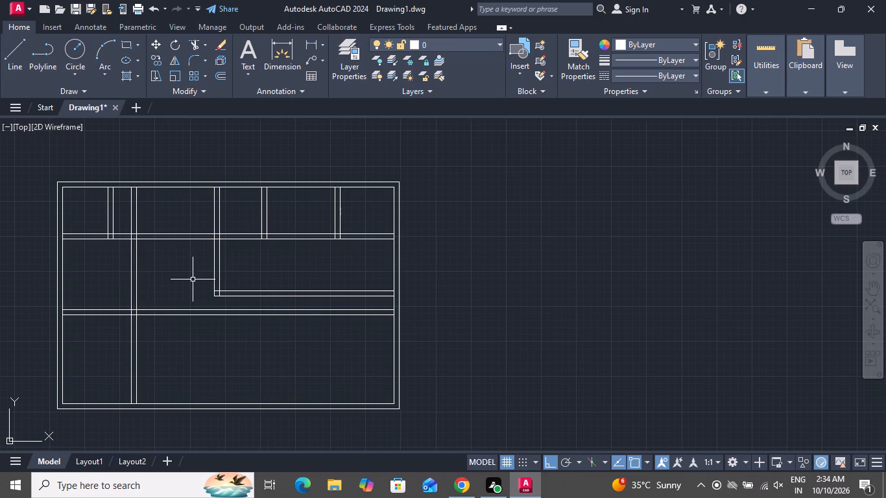
Trim away both lines of the new vertical partition south of the new horizontal partition, and end the trim.
key("t")
key("r")
key("space")
key("space")
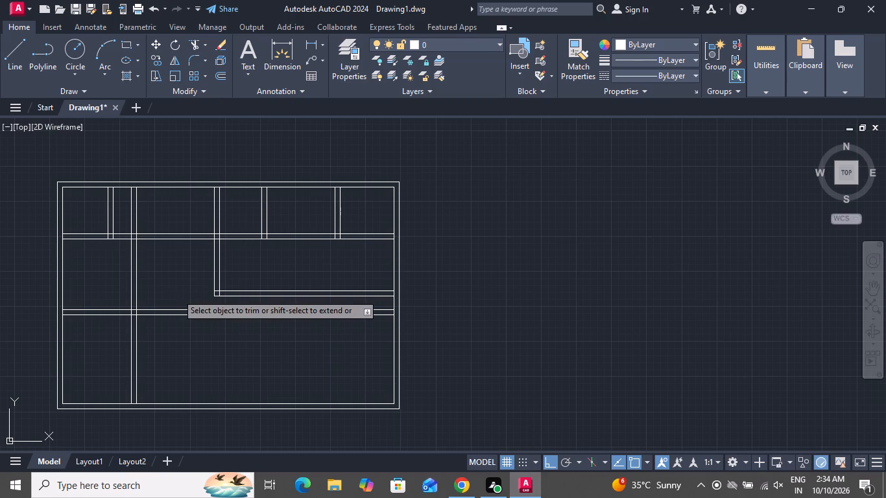
left_click(157, 342)
left_click(103, 374)
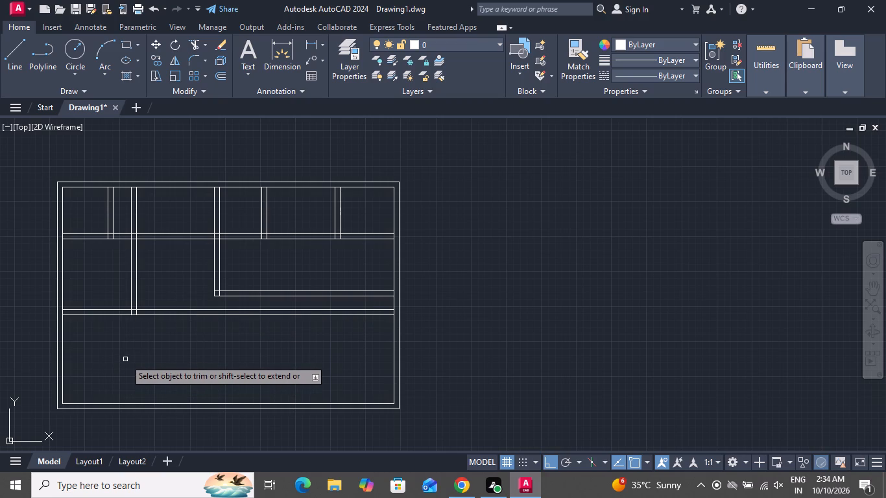
scroll(143, 321, "up", 3)
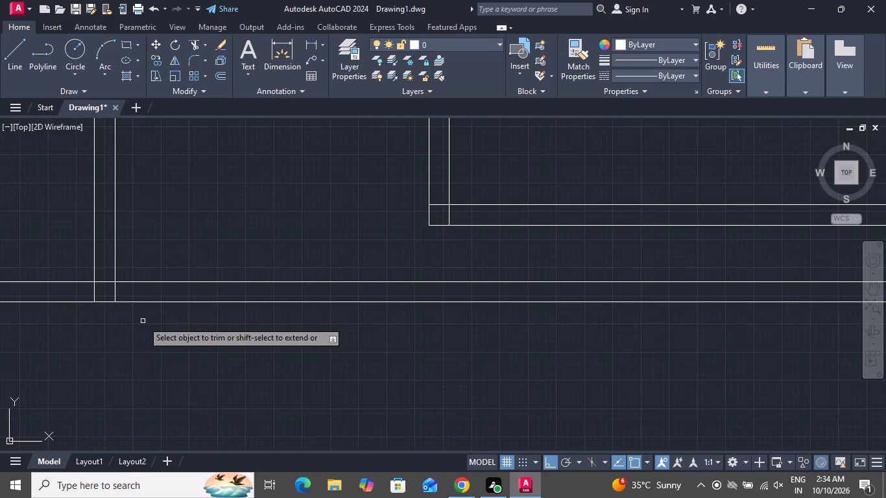
scroll(150, 327, "down", 2)
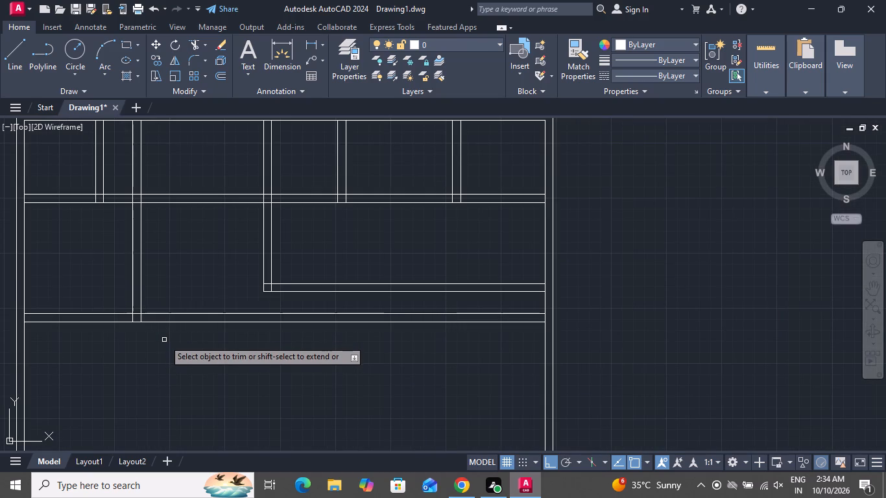
scroll(163, 370, "down", 1)
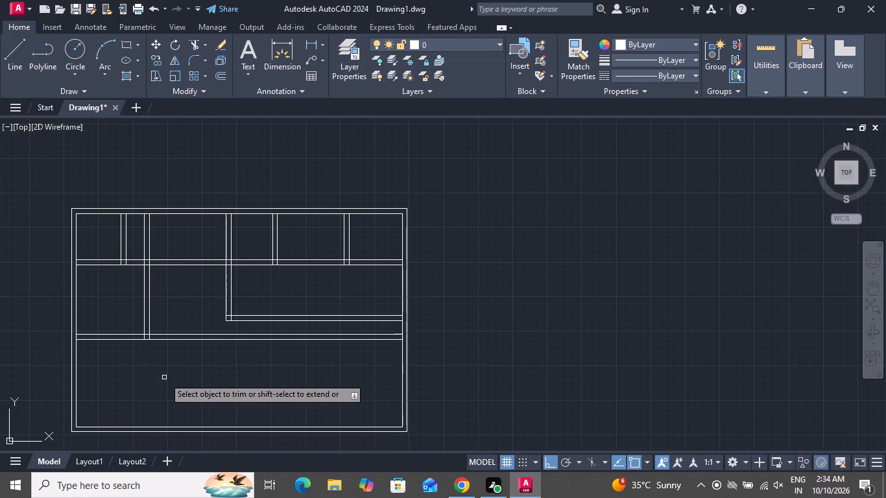
right_click(164, 377)
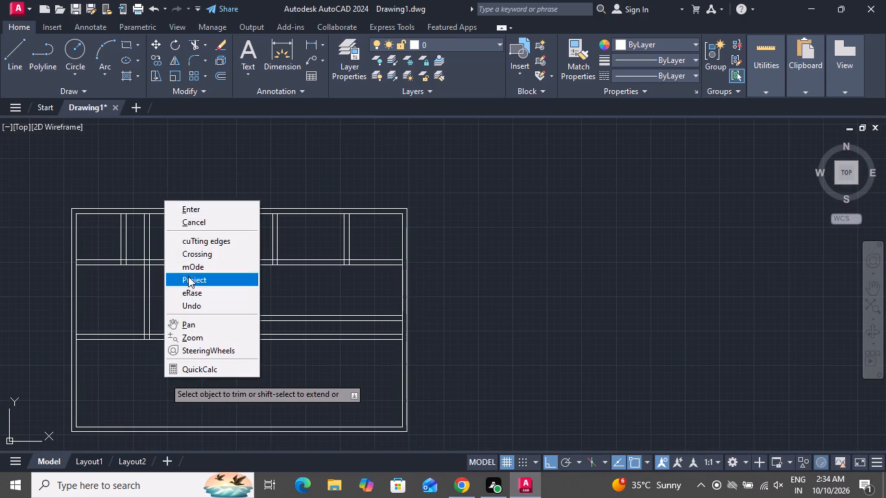
left_click(200, 222)
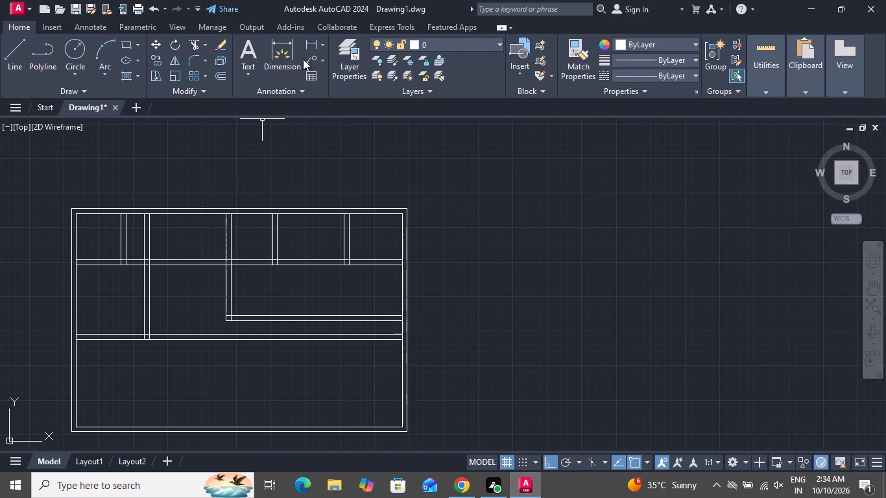
Add linear dimensions for the depth and width of the west room between the two horizontal partitions.
left_click(306, 48)
scroll(51, 276, "up", 2)
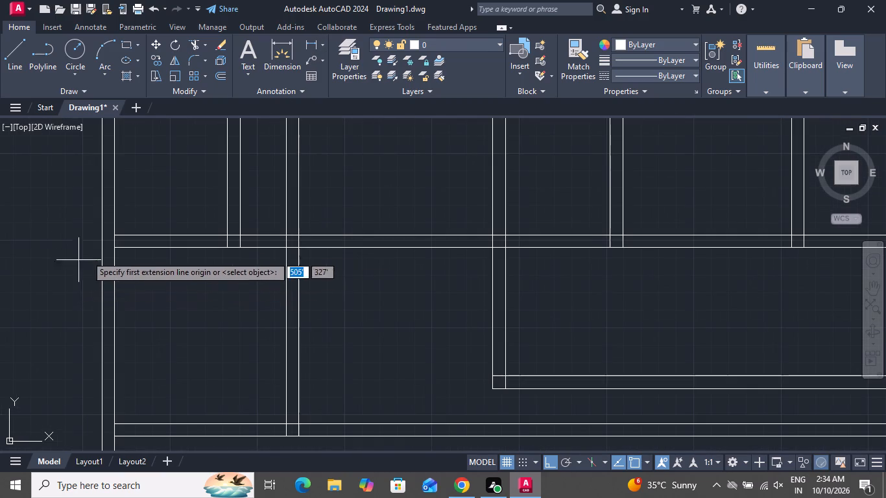
left_click(117, 244)
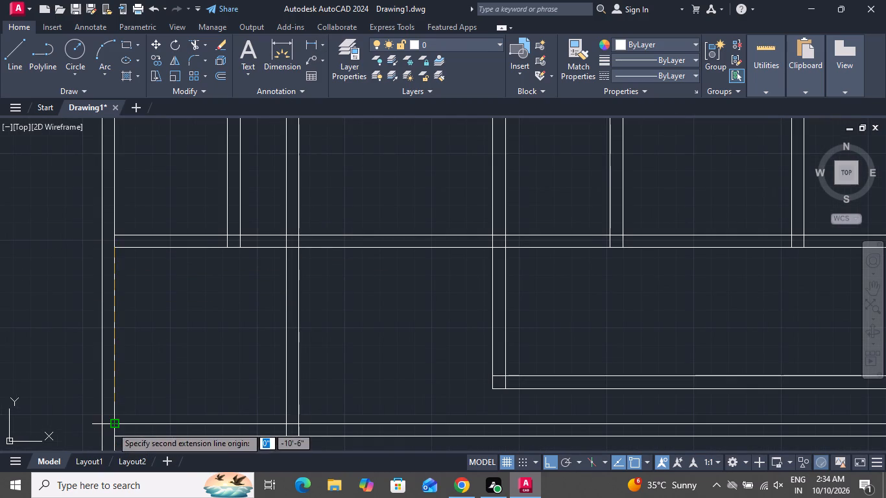
left_click(112, 425)
left_click(141, 399)
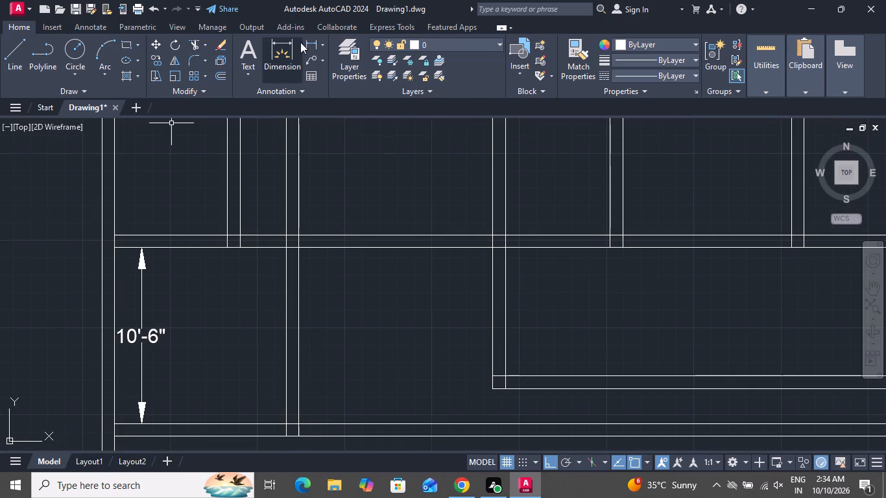
left_click(304, 42)
left_click(111, 252)
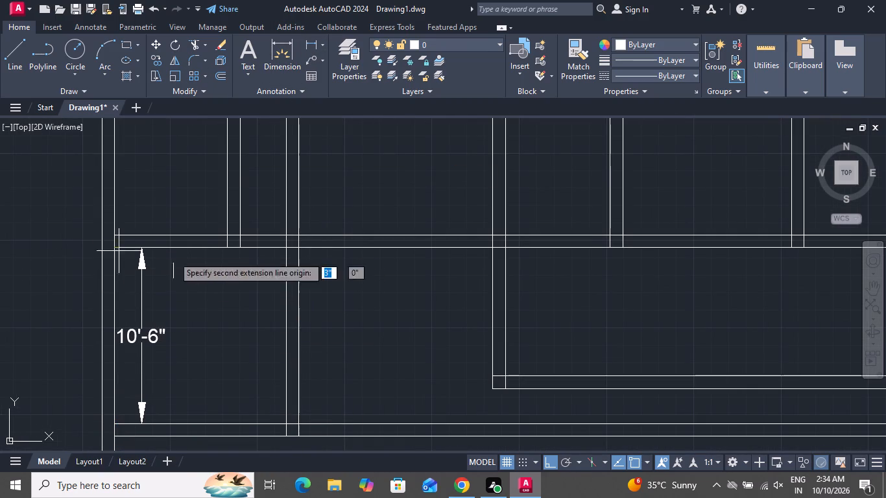
left_click(288, 248)
left_click(278, 274)
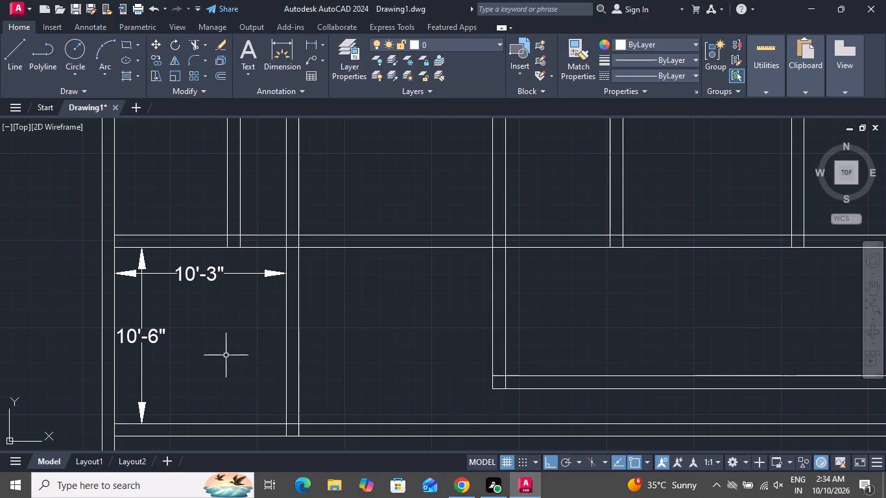
Extend both lines of the lower horizontal partition west to the outer line of the west wall, and end the extend.
scroll(176, 387, "down", 3)
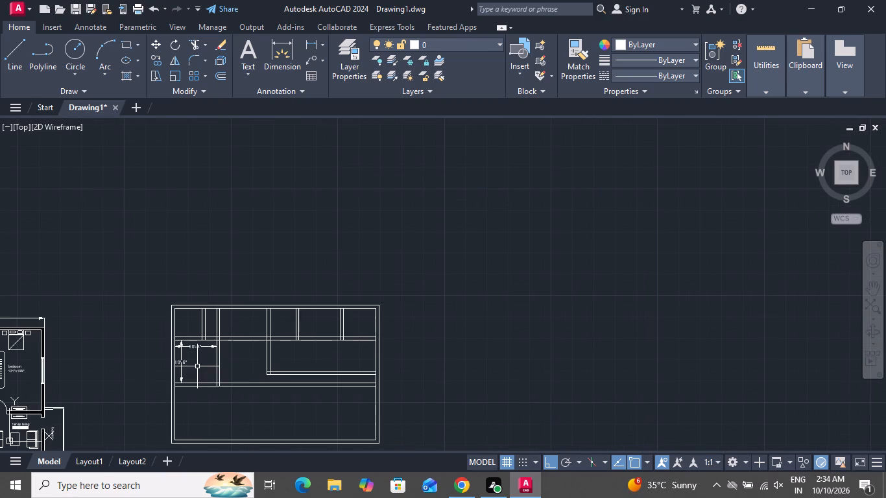
scroll(198, 401, "up", 2)
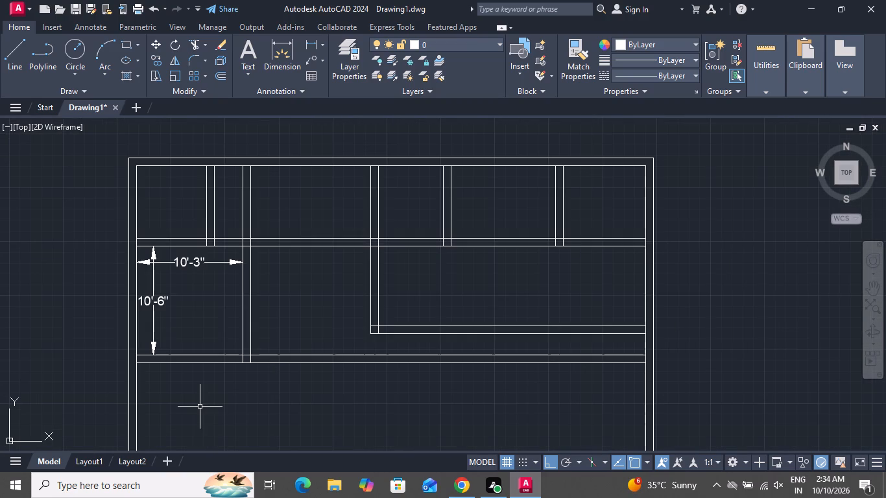
type("ex")
key("space")
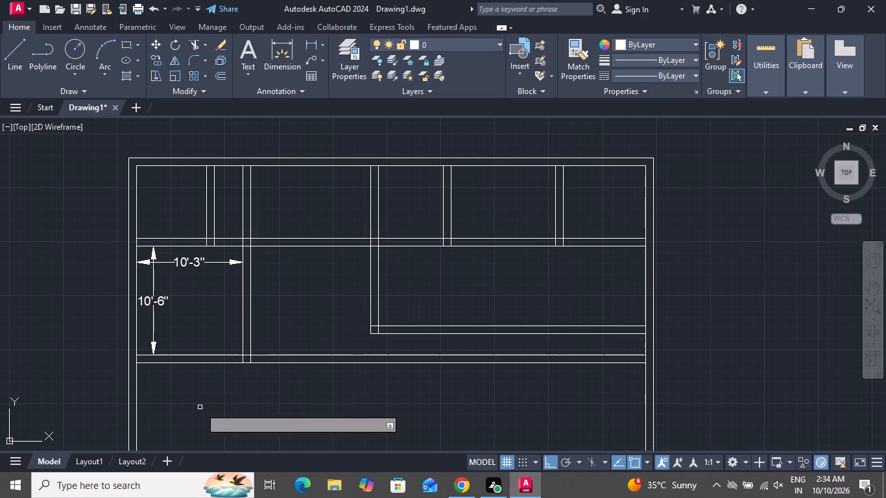
key("space")
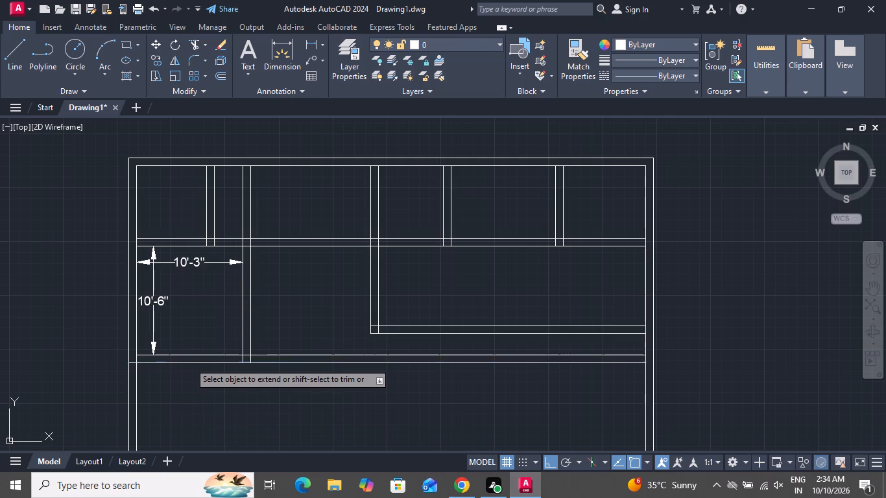
left_click(189, 362)
left_click(193, 355)
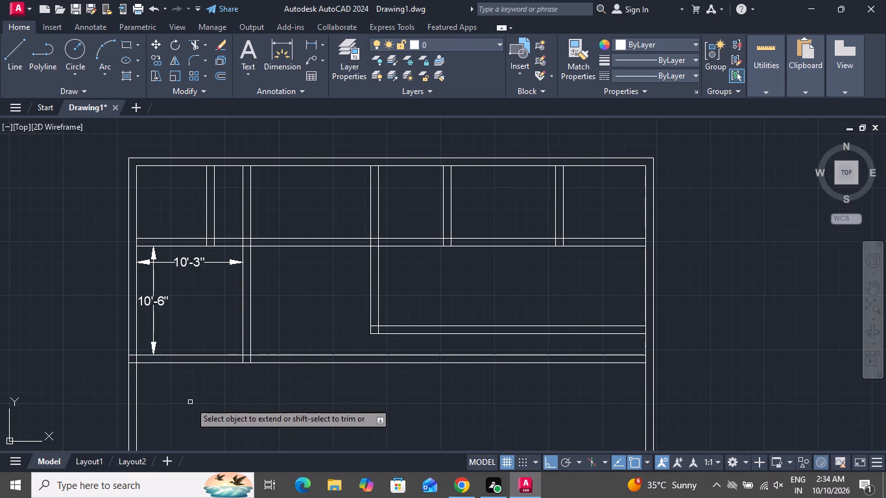
right_click(190, 402)
left_click(227, 263)
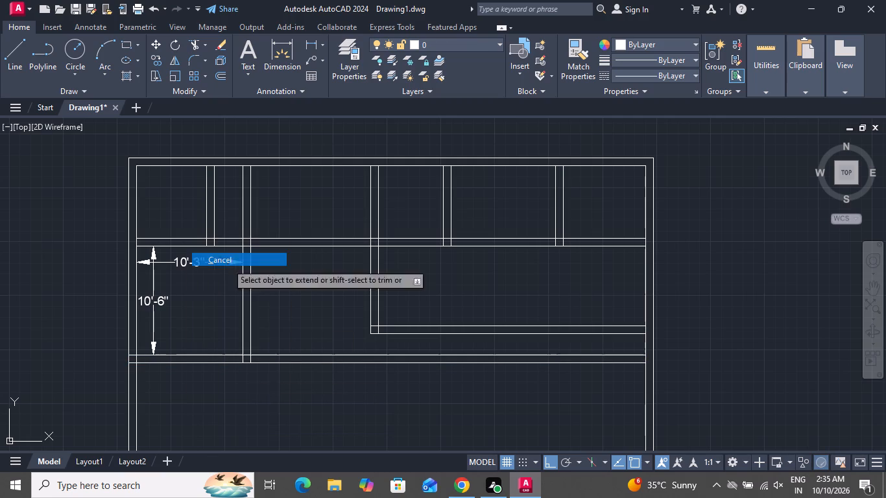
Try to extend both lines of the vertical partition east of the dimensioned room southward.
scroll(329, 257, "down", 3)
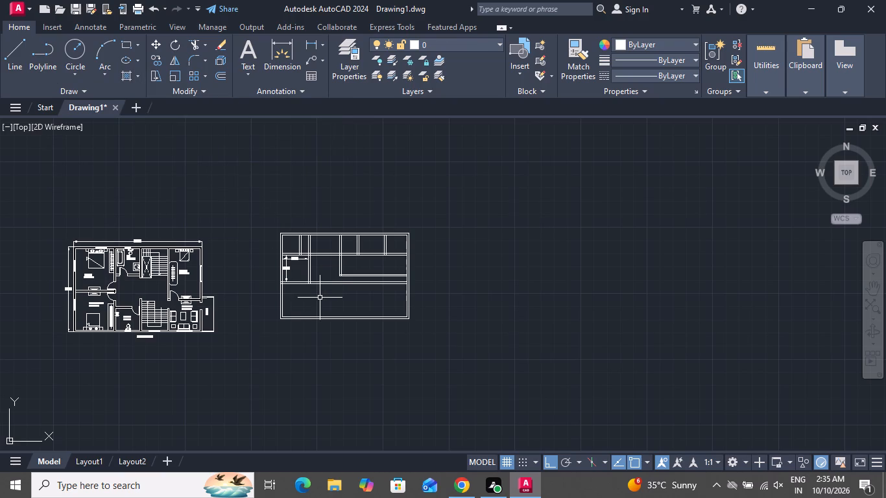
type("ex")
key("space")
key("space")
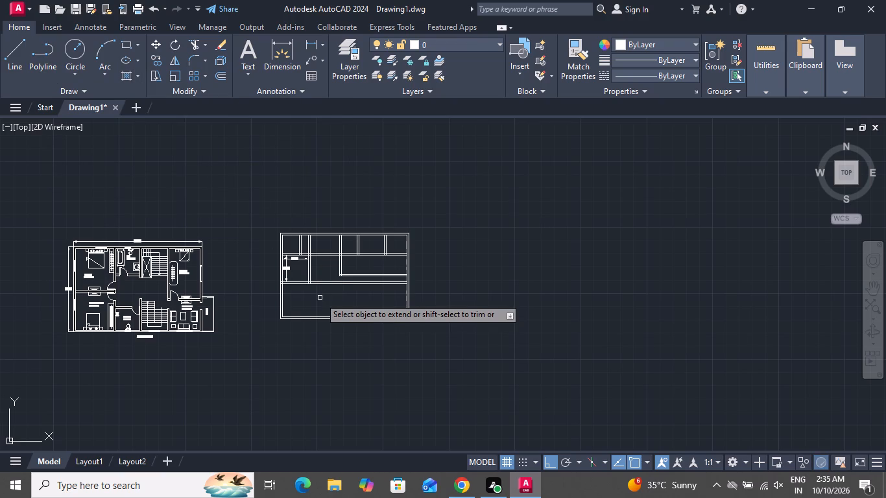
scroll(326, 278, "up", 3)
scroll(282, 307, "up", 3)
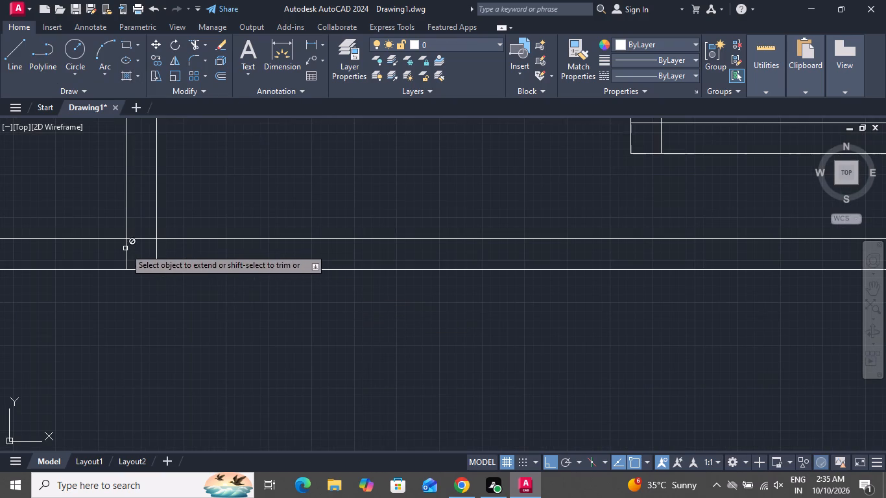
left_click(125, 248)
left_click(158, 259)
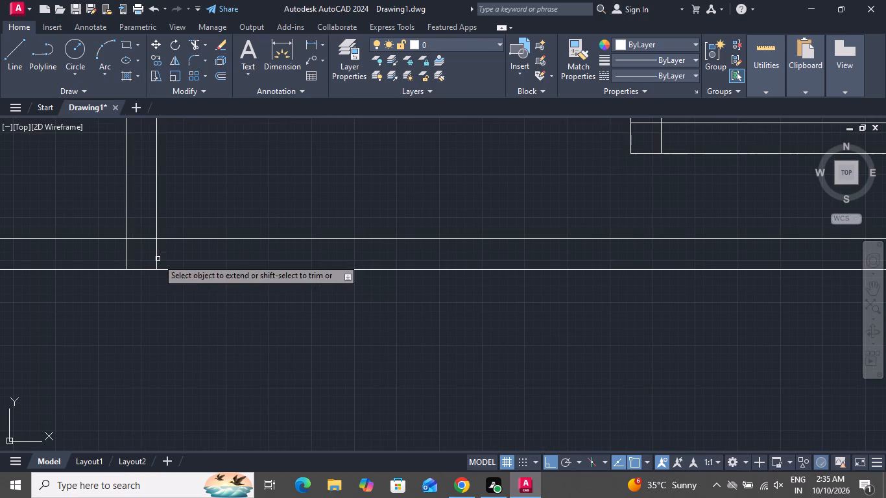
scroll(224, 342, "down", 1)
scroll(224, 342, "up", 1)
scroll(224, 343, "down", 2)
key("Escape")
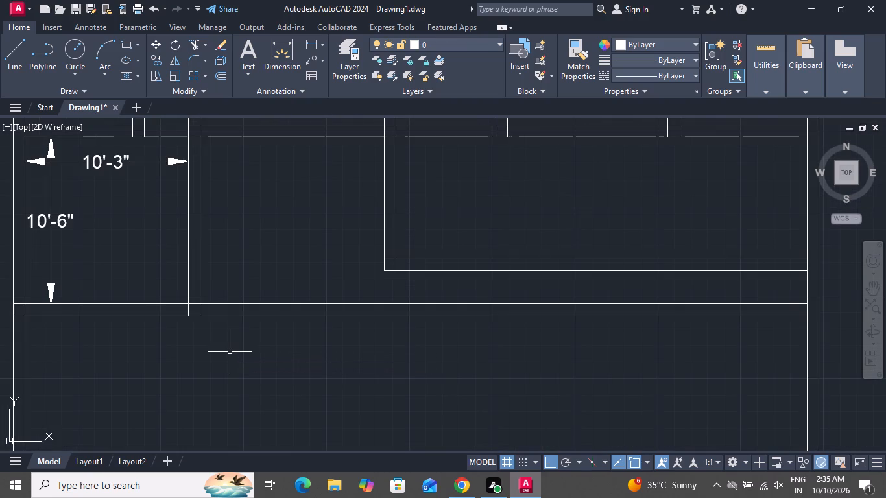
Extend both lines of the vertical partition east of the dimensioned room south to the outer line of the south wall.
key("e")
key("x")
key("space")
key("space")
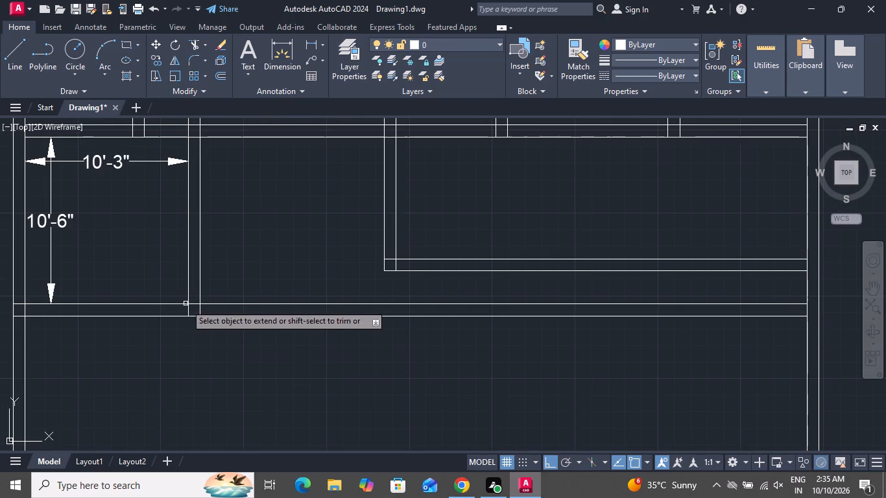
scroll(232, 323, "down", 2)
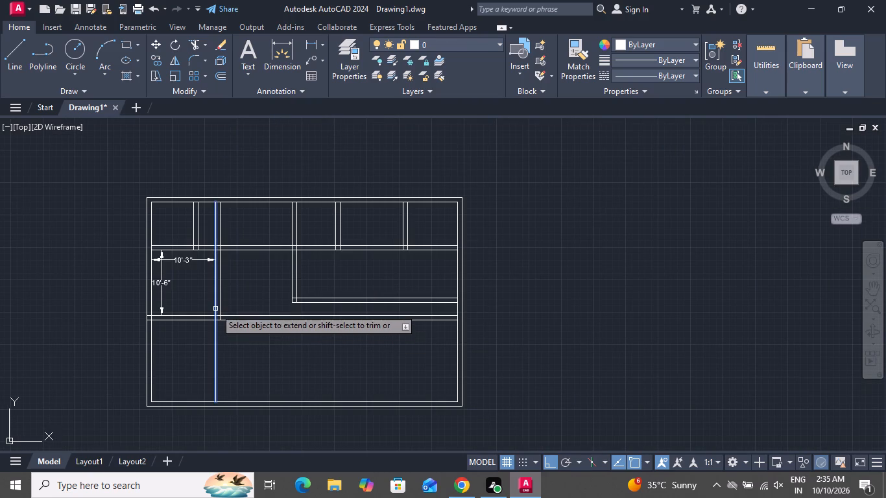
left_click(215, 309)
left_click(219, 307)
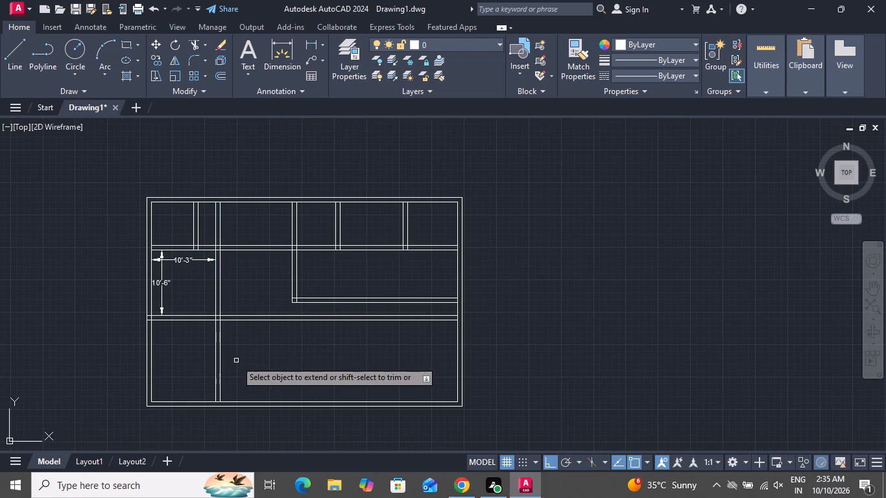
right_click(238, 361)
left_click(228, 366)
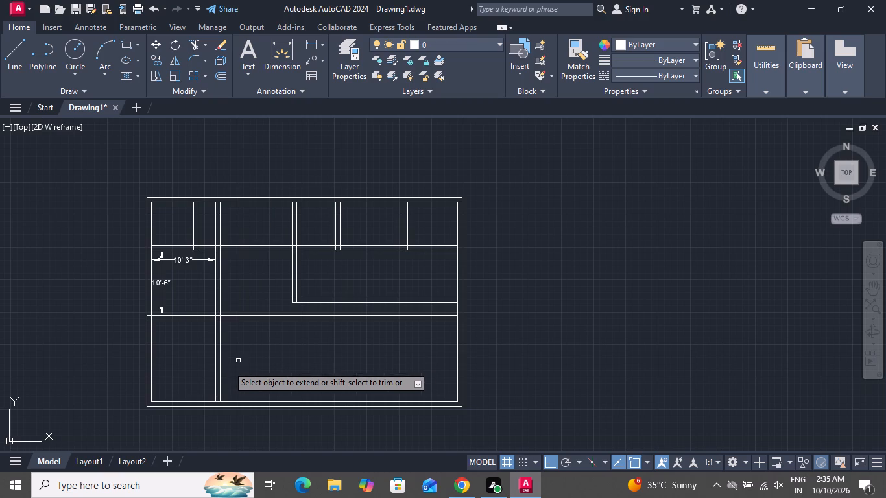
left_click(211, 395)
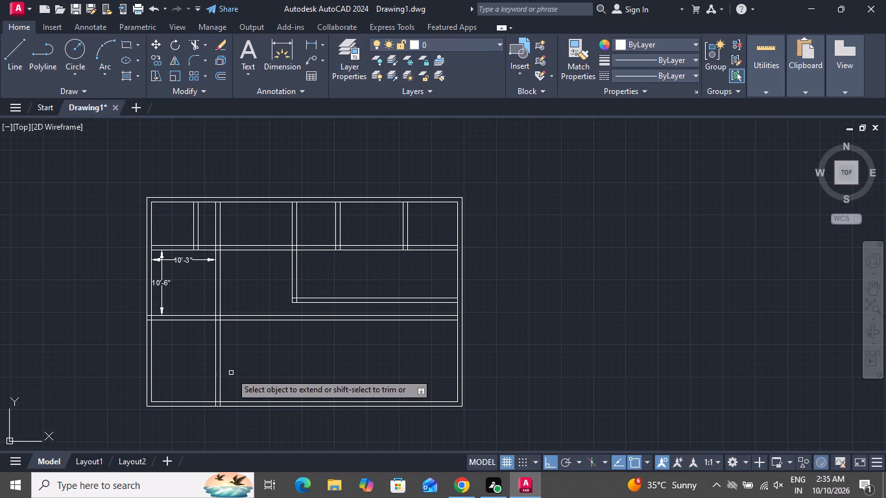
right_click(231, 372)
left_click(254, 230)
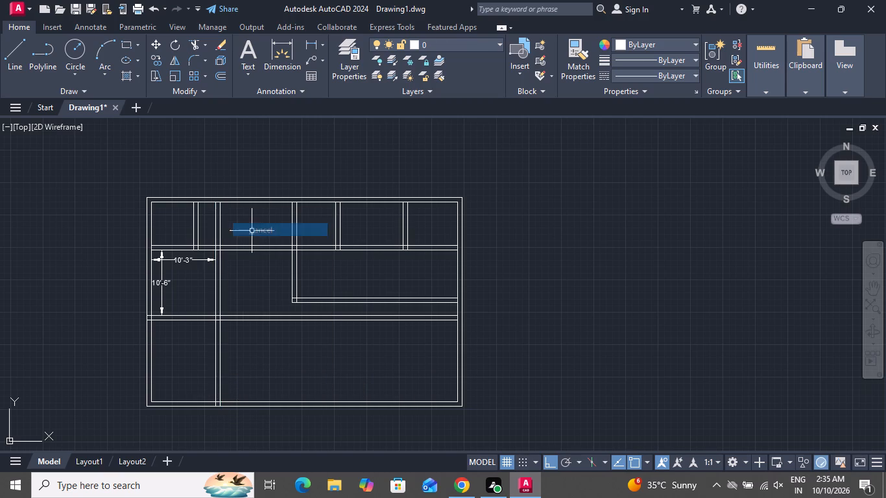
Trim away the outline's southwest corner: both west wall lines below the lower horizontal partition and both south wall lines west of the vertical partition.
left_click(193, 39)
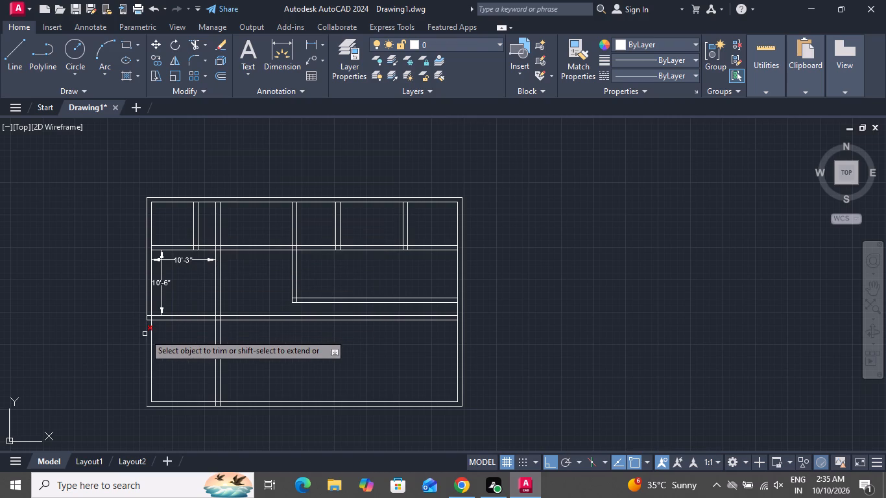
left_click_drag(146, 337, 152, 343)
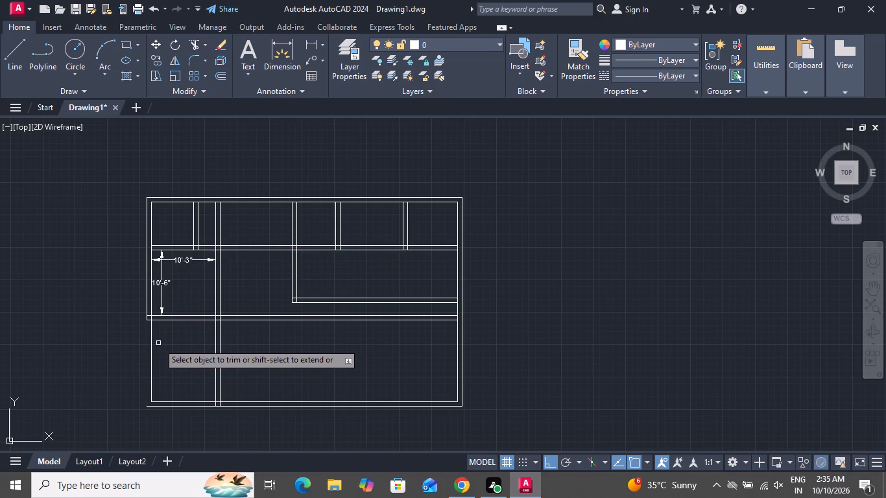
left_click(159, 341)
left_click(141, 350)
left_click(205, 385)
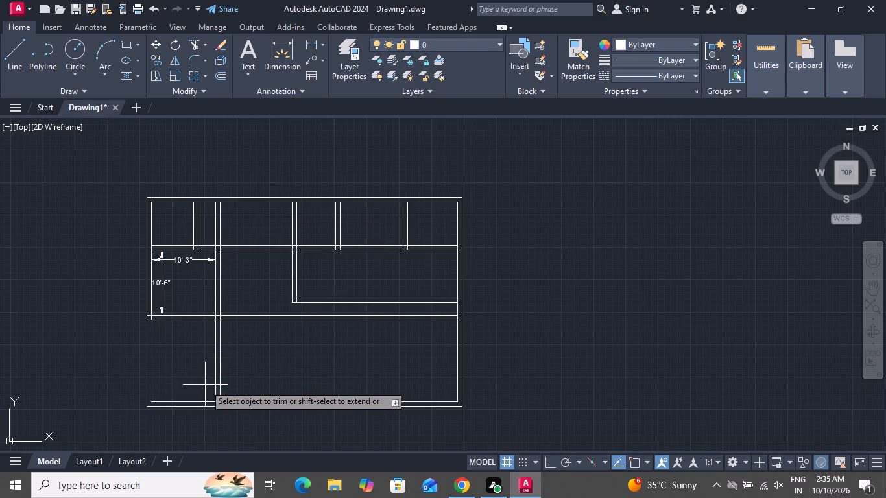
left_click(206, 453)
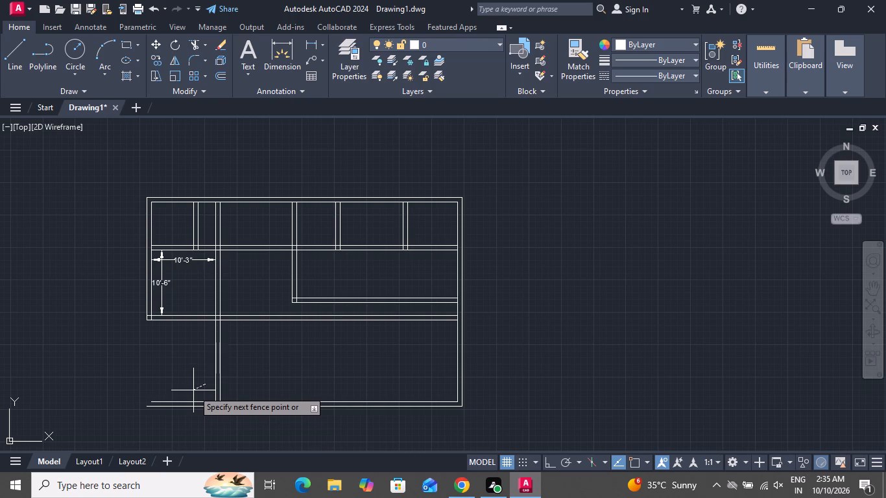
left_click(195, 415)
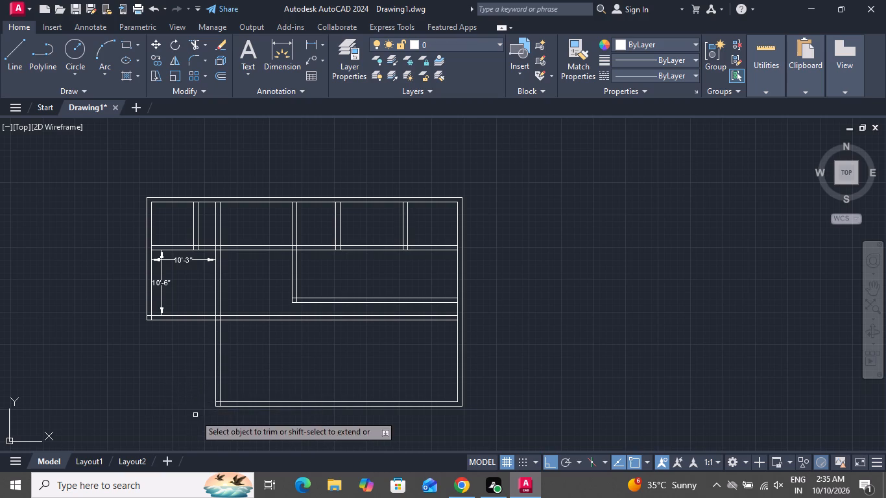
scroll(198, 368, "down", 2)
right_click(189, 357)
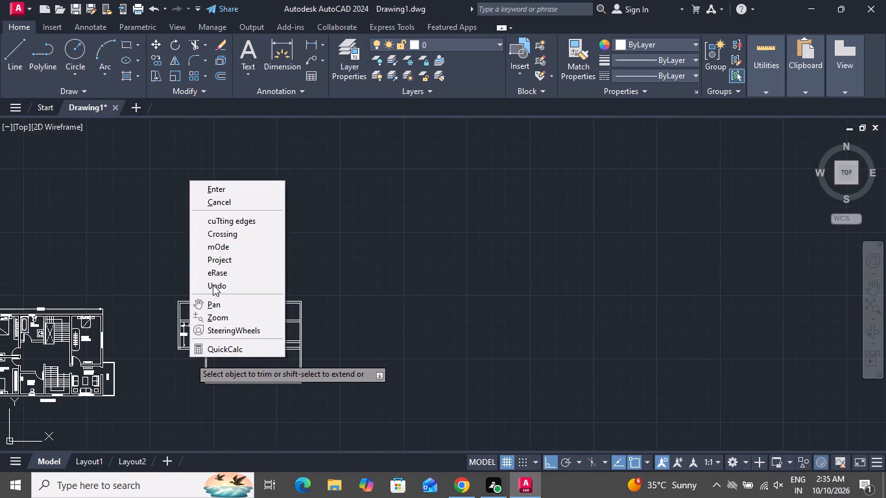
left_click(222, 203)
Trim away both lines of the lower horizontal partition east of the extended vertical partition.
scroll(204, 324, "up", 2)
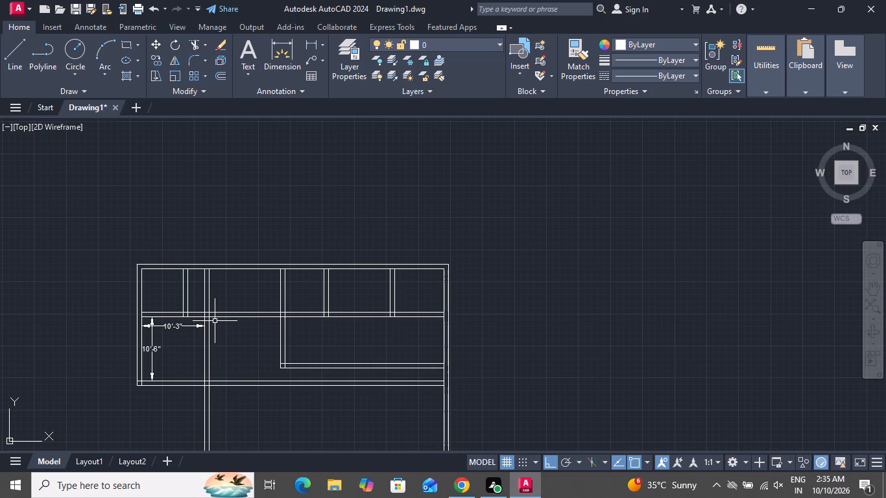
type("tr")
key("space")
key("space")
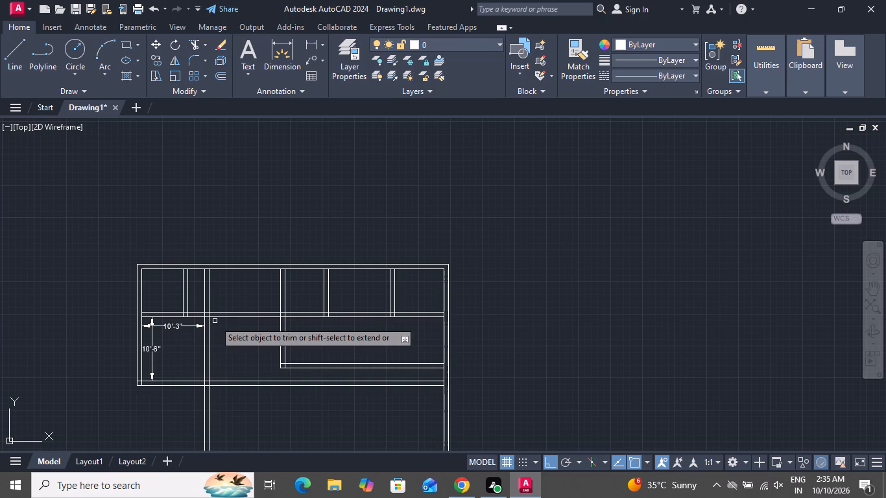
left_click(262, 361)
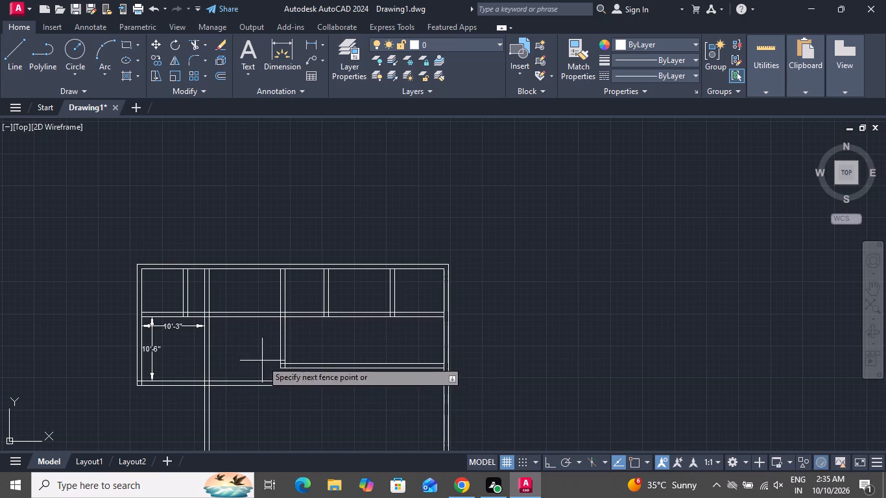
left_click(262, 435)
Trim away both lines of the short horizontal partition between the middle vertical partition and the east wall, plus the leftover inner line at the vertical stub's end.
scroll(280, 360, "down", 1)
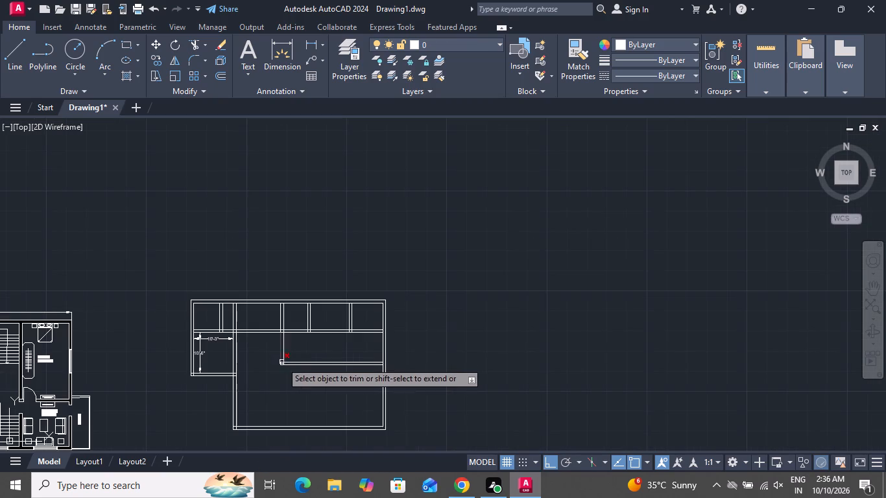
scroll(306, 377, "up", 3)
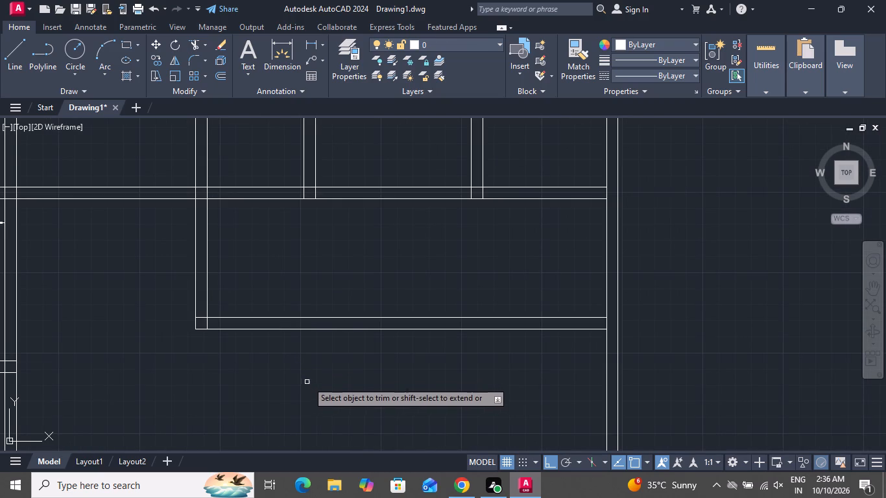
scroll(328, 318, "down", 1)
scroll(329, 317, "up", 1)
scroll(329, 315, "down", 3)
scroll(331, 309, "up", 2)
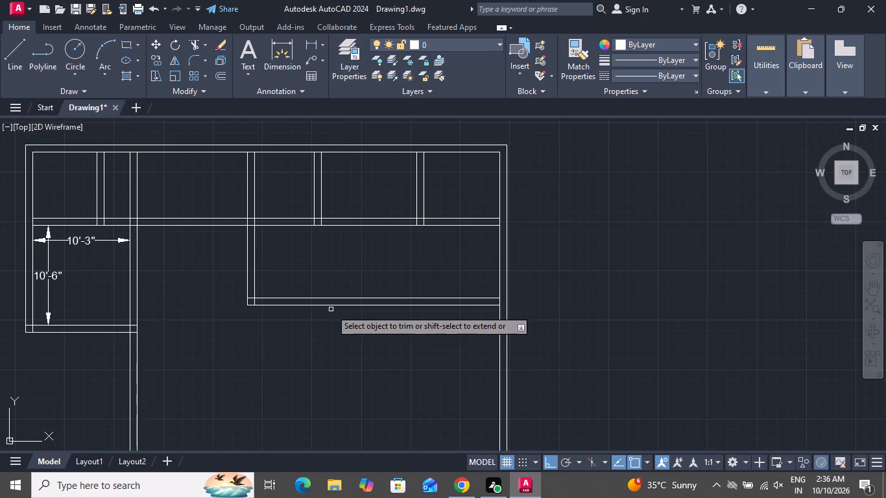
left_click(305, 272)
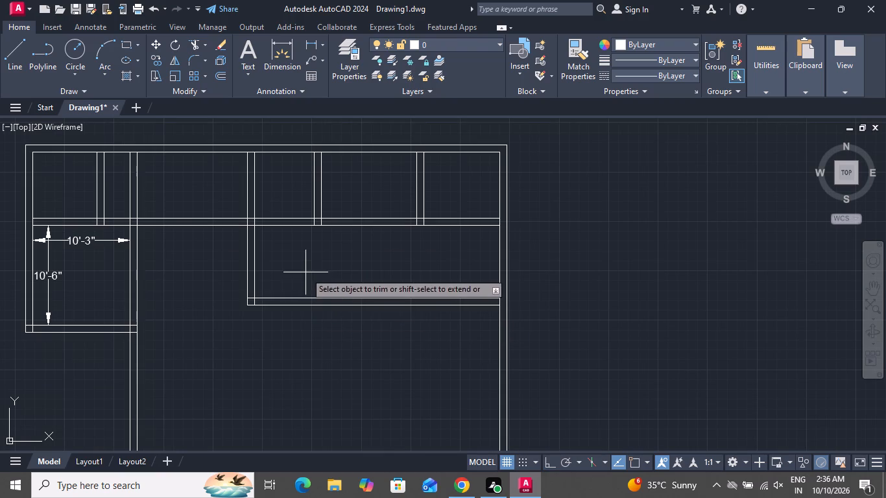
left_click(306, 340)
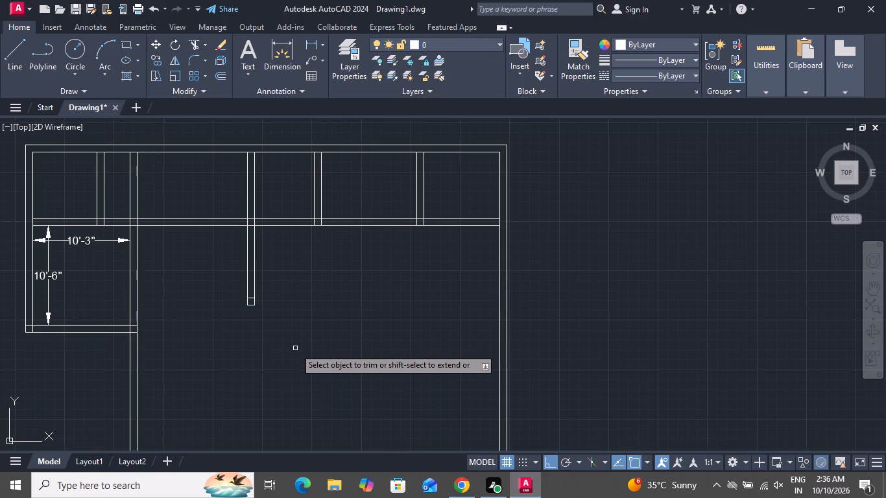
scroll(276, 311, "up", 2)
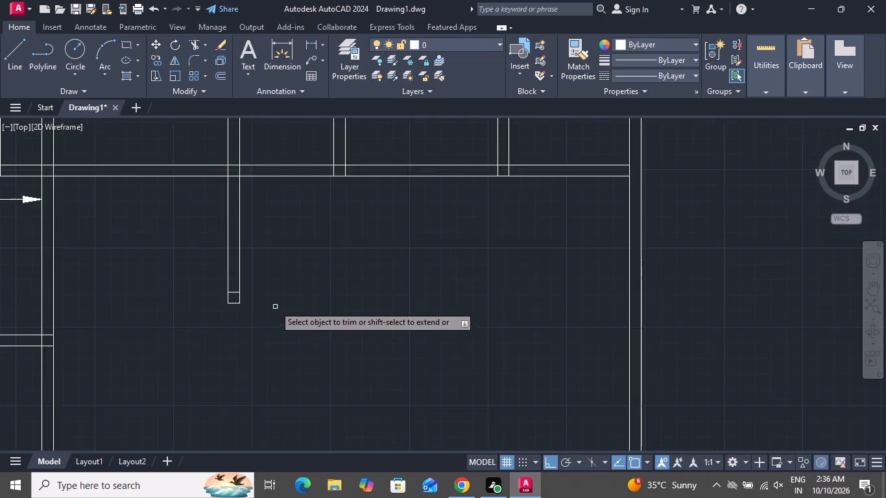
scroll(208, 283, "up", 3)
left_click(202, 283)
left_click(191, 331)
Trim out the crossing lines where the middle vertical partition intersects the long horizontal partition.
scroll(233, 395, "down", 3)
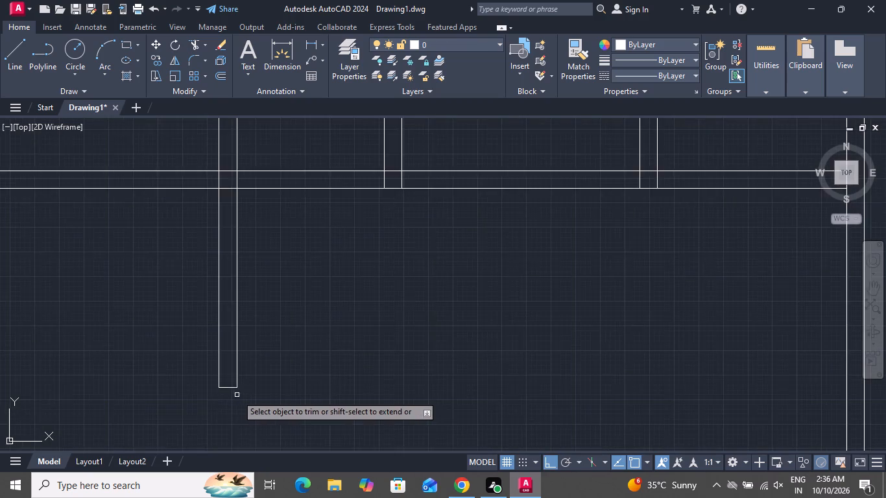
scroll(243, 396, "down", 3)
scroll(248, 331, "up", 4)
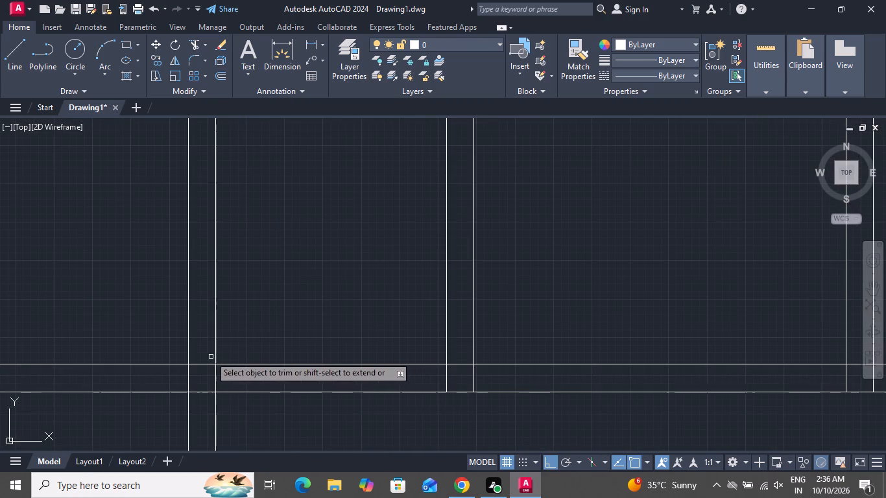
left_click(210, 356)
left_click(200, 420)
left_click(169, 388)
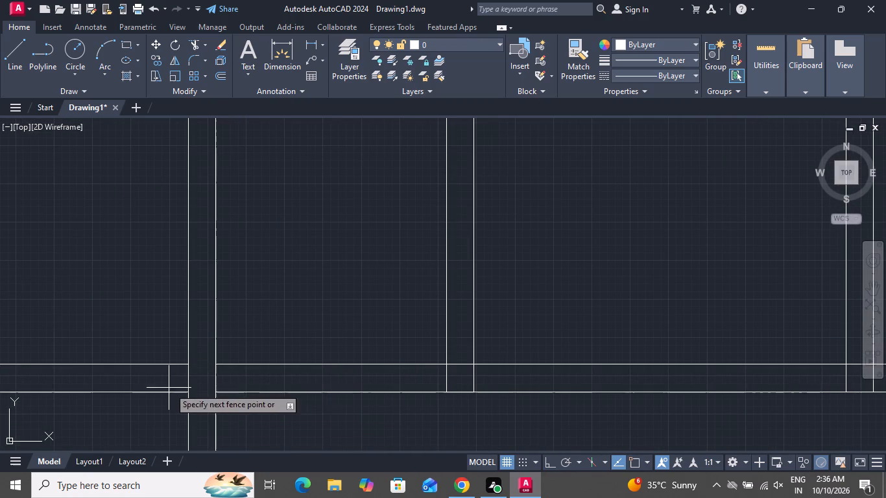
left_click(223, 381)
Trim the overlapping lines where the second-from-east vertical partition meets the long horizontal partition to form an open T-junction.
left_click_drag(435, 375, 452, 377)
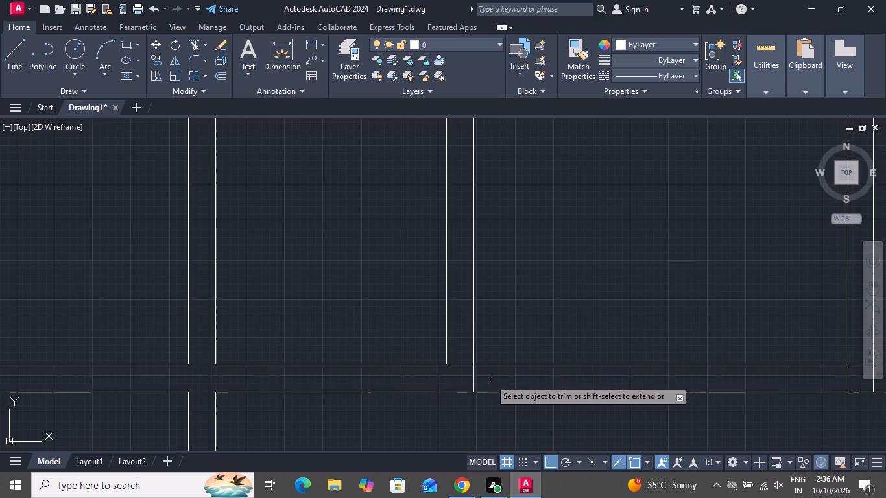
left_click(490, 380)
left_click(449, 380)
left_click(459, 382)
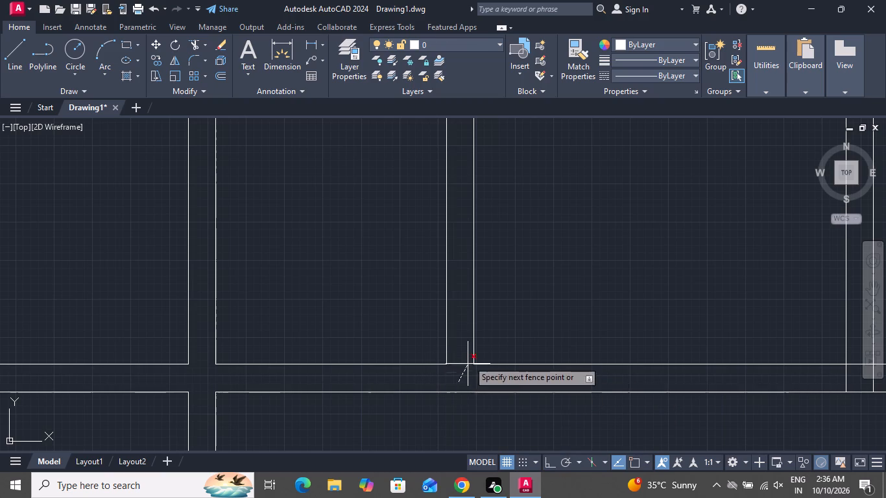
left_click(466, 345)
Trim the overlapping lines where the long horizontal partition meets the easternmost vertical partition and the inner line of the east wall.
scroll(457, 392, "down", 3)
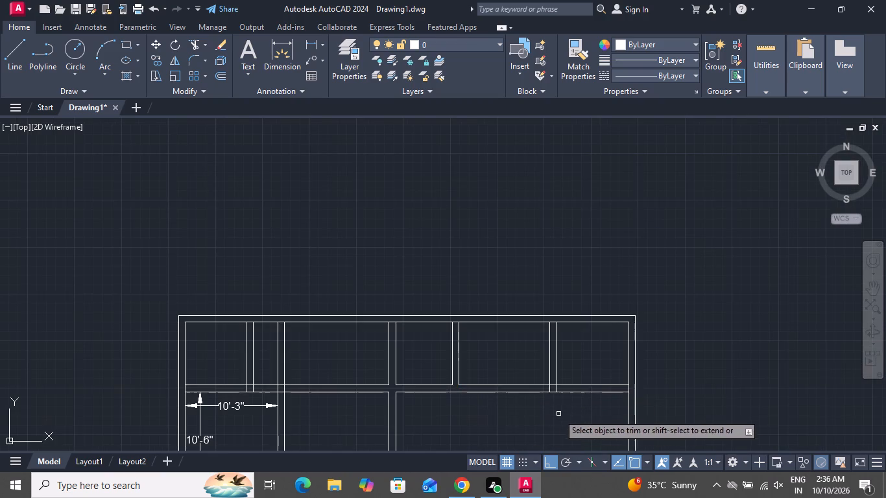
scroll(571, 401, "up", 6)
left_click(363, 376)
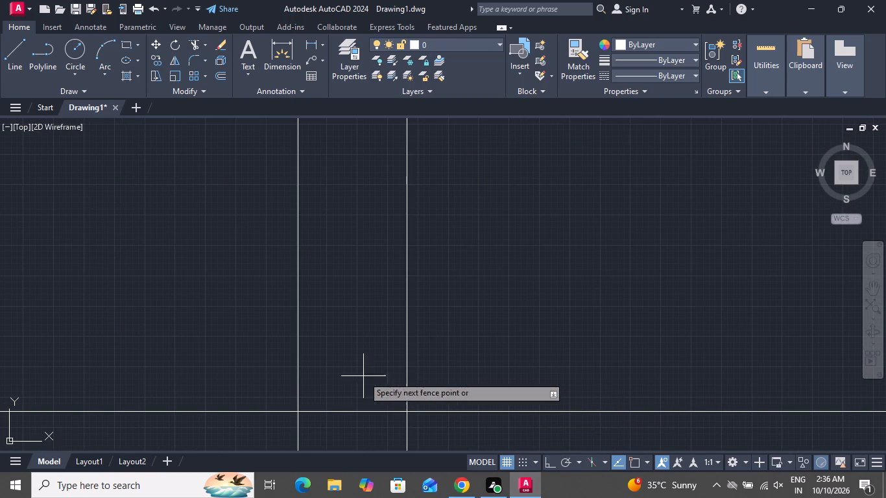
left_click(365, 438)
scroll(381, 344, "down", 4)
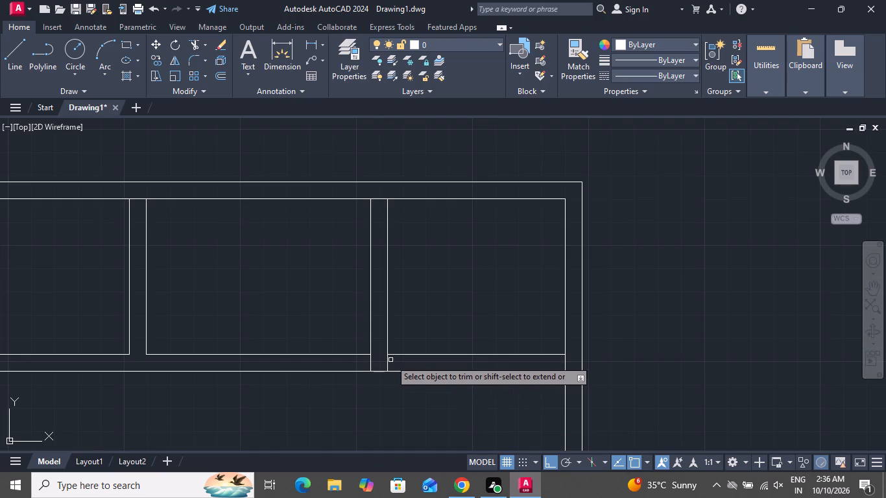
left_click(395, 360)
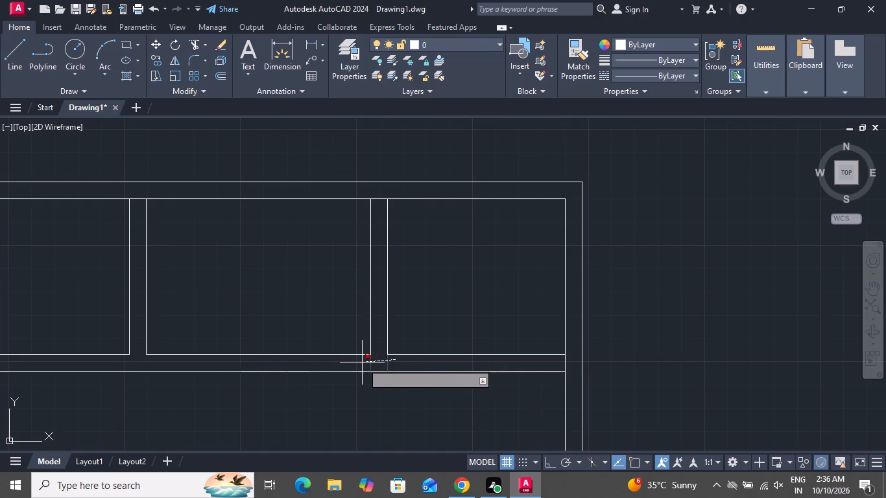
left_click(362, 362)
left_click(562, 364)
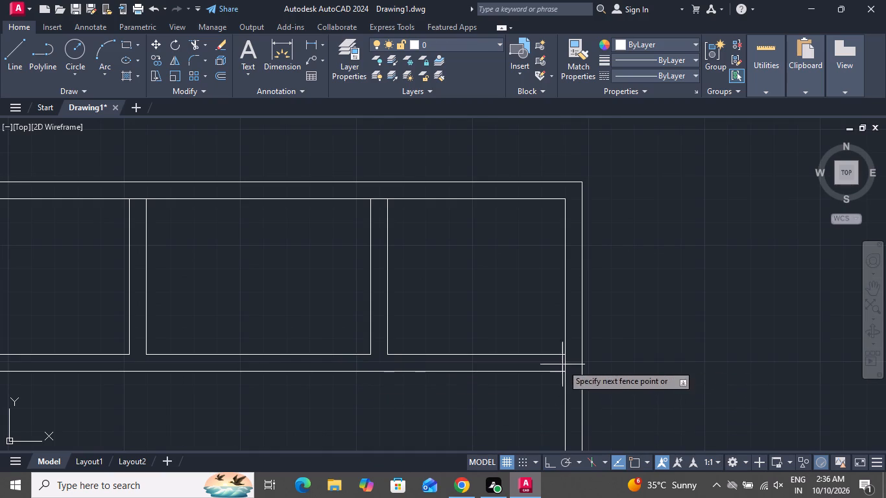
left_click(575, 362)
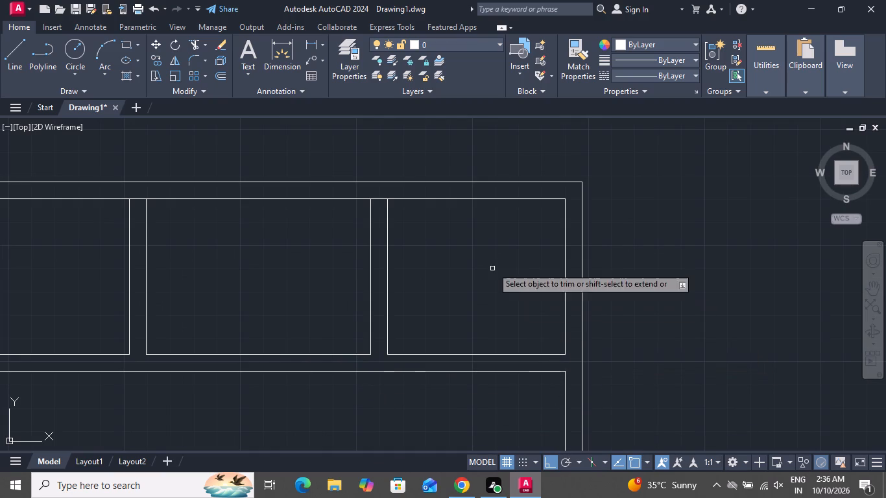
Trim the north wall's inner line between the faces of the easternmost, second-from-east and middle vertical partitions.
left_click(381, 198)
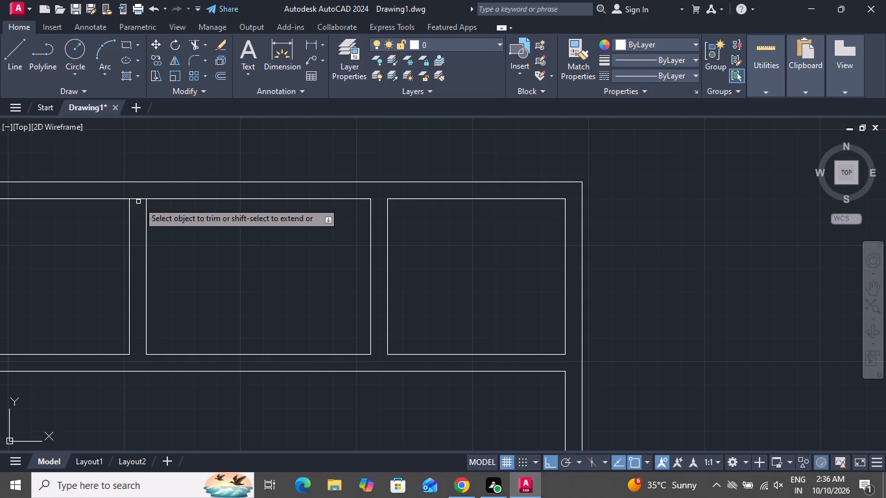
left_click(143, 197)
scroll(352, 357, "down", 3)
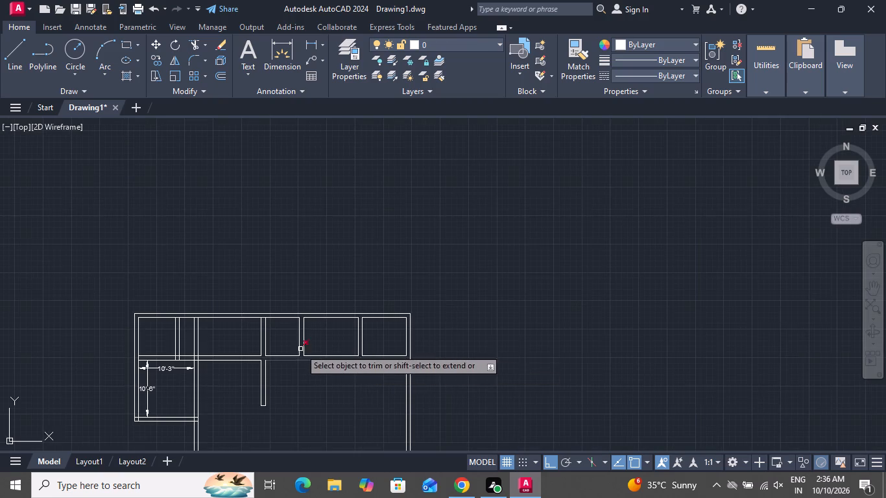
scroll(202, 315, "up", 2)
scroll(342, 352, "up", 3)
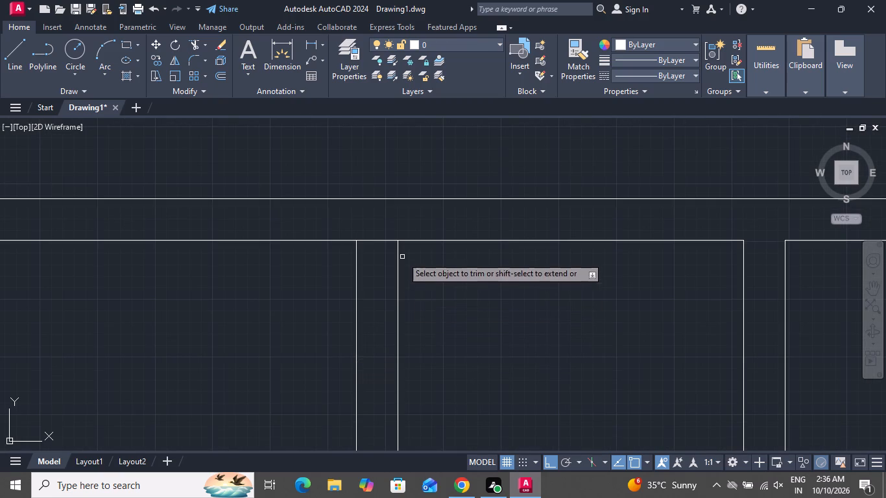
left_click(388, 234)
left_click(388, 298)
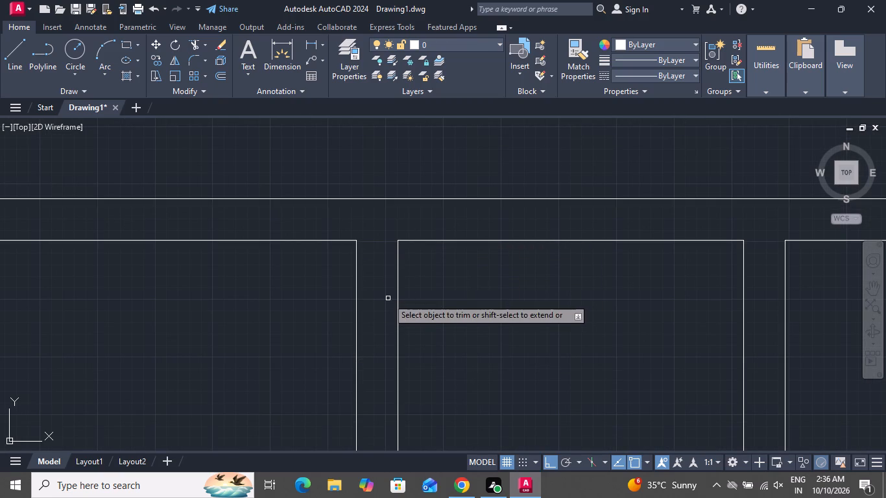
Trim the north wall's inner line between the faces of the two westernmost vertical partitions.
scroll(441, 342, "down", 3)
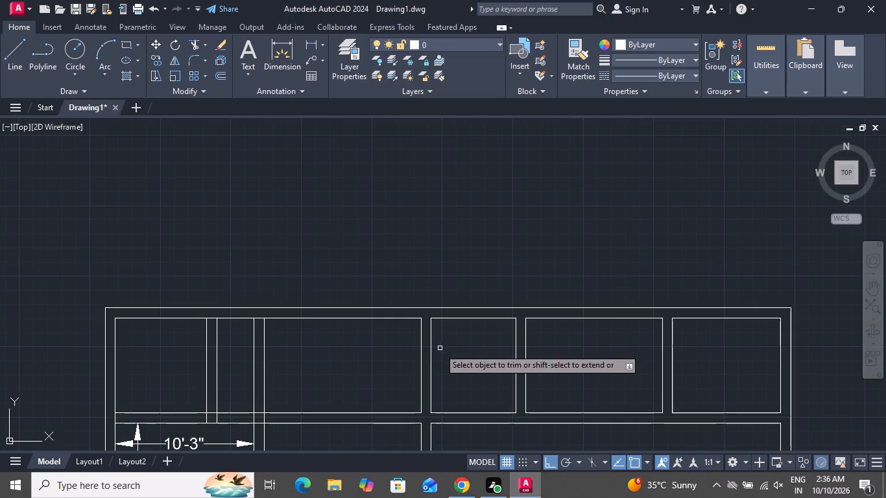
scroll(257, 318, "up", 4)
left_click(257, 319)
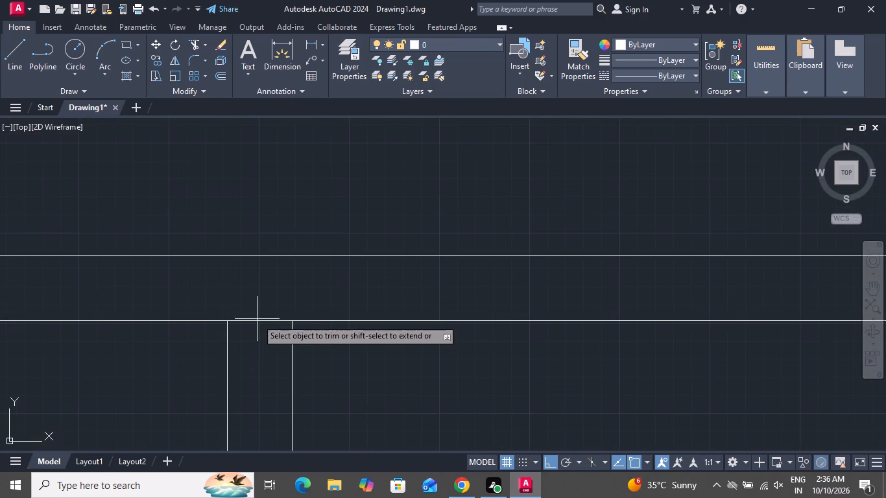
left_click(247, 375)
scroll(250, 376, "down", 2)
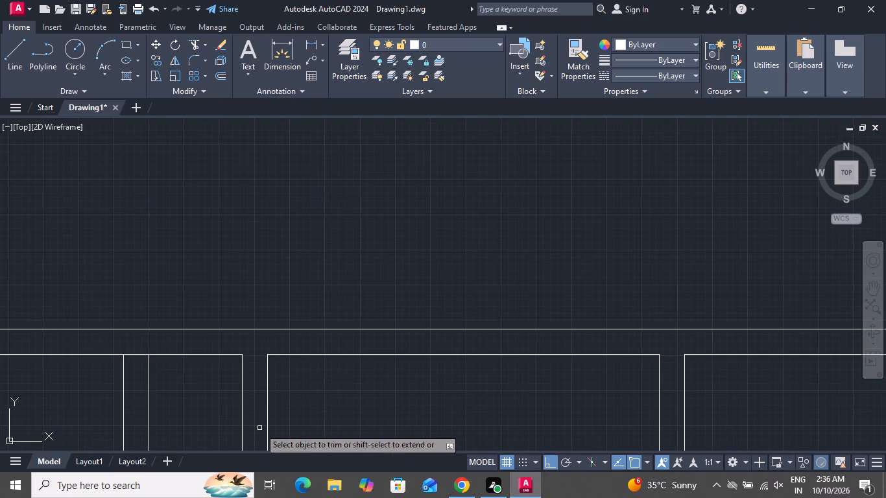
scroll(274, 394, "down", 3)
scroll(274, 397, "up", 2)
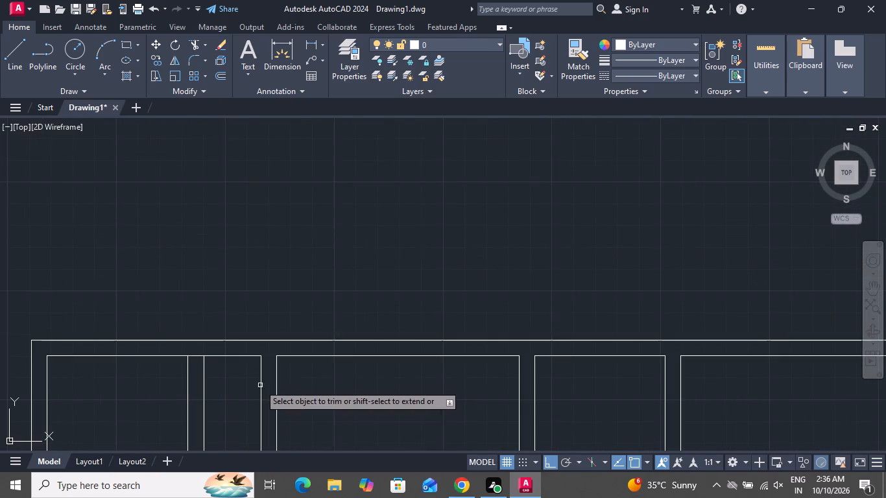
scroll(203, 375, "up", 3)
left_click(208, 293)
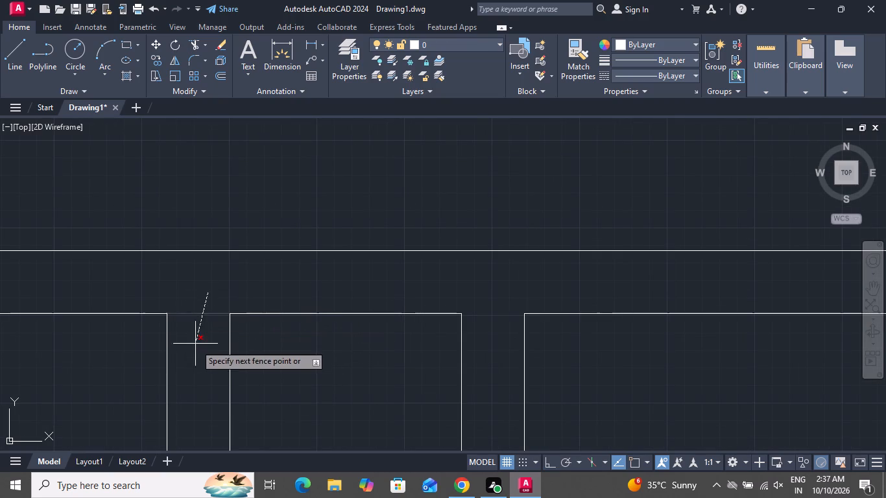
left_click(195, 351)
Trim away both lines of the westernmost vertical partition between the north wall and the long horizontal partition.
scroll(200, 364, "down", 3)
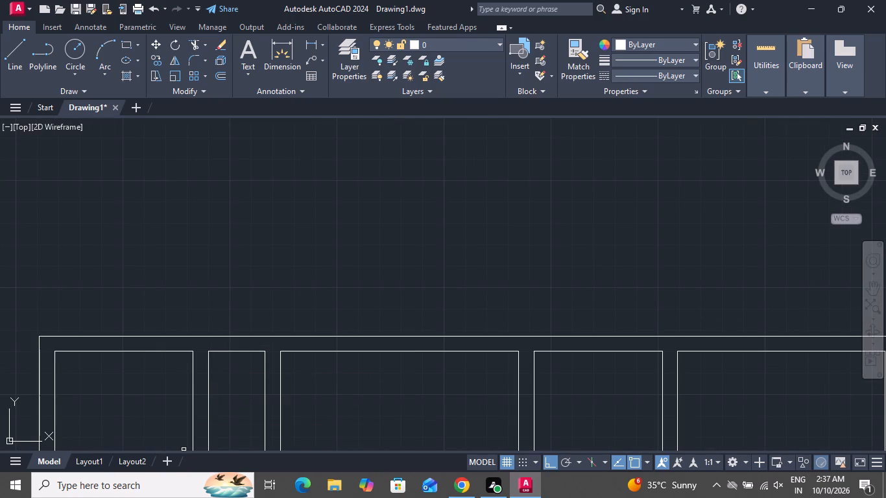
scroll(218, 421, "down", 3)
scroll(304, 279, "down", 1)
scroll(305, 278, "up", 1)
scroll(326, 294, "down", 3)
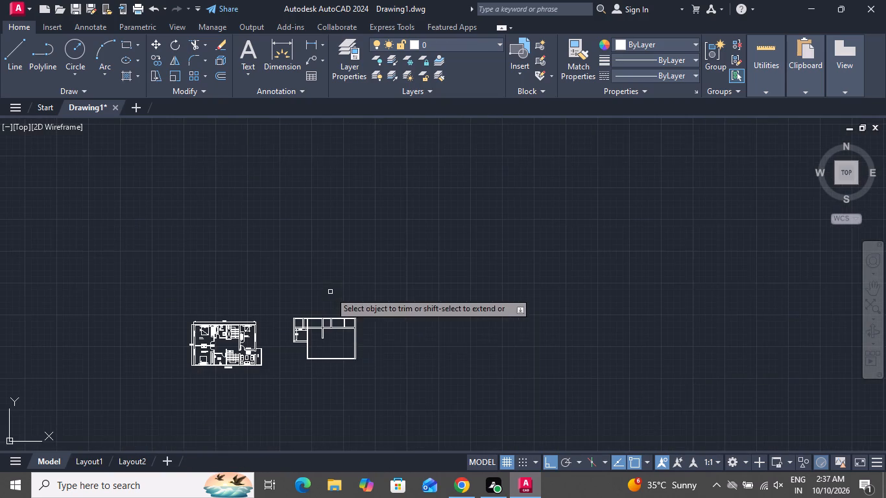
scroll(318, 335, "up", 1)
scroll(318, 335, "down", 1)
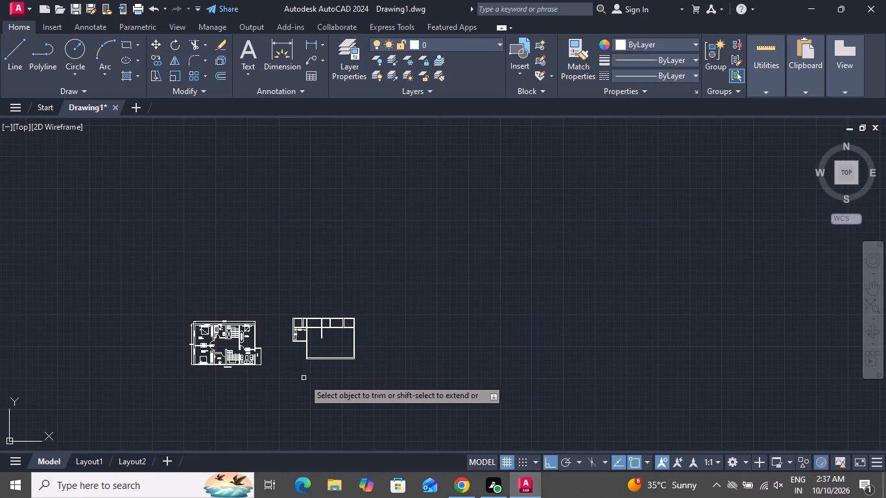
scroll(328, 346, "up", 4)
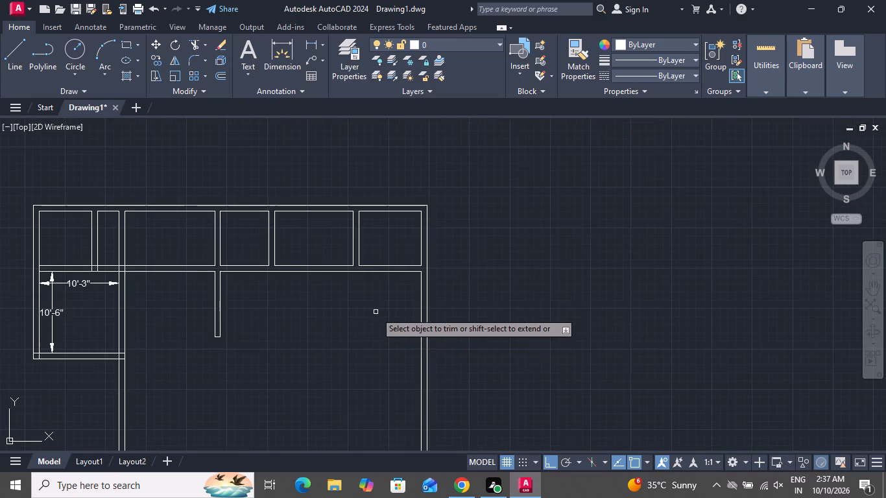
scroll(107, 278, "up", 2)
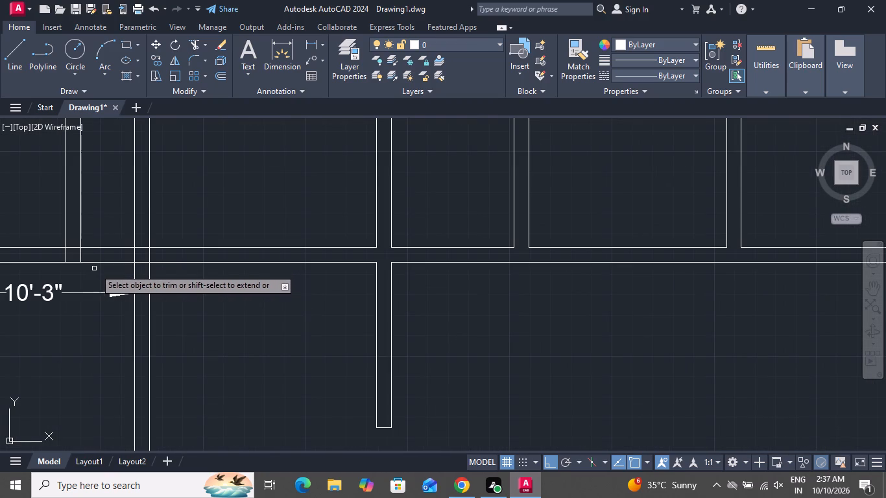
scroll(85, 283, "down", 1)
left_click(100, 213)
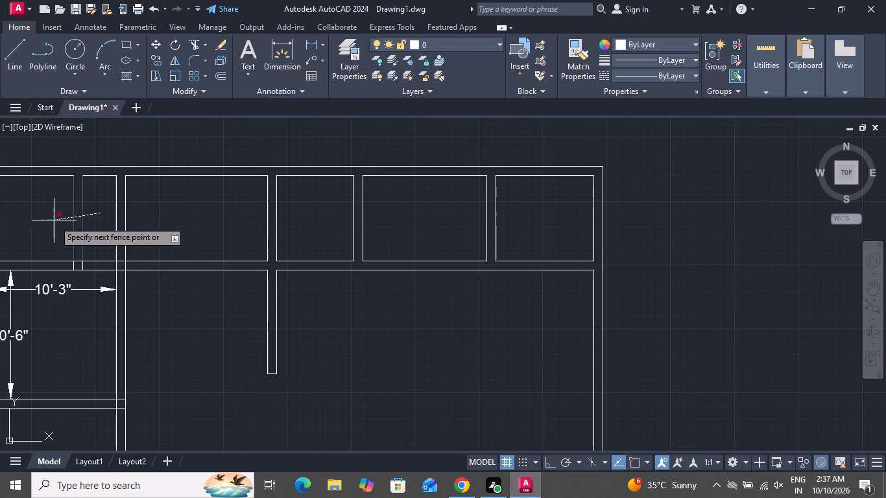
left_click(49, 222)
Trim the leftover westernmost partition lines inside the long horizontal partition and clear its junction with the adjacent vertical partition.
scroll(72, 269, "up", 4)
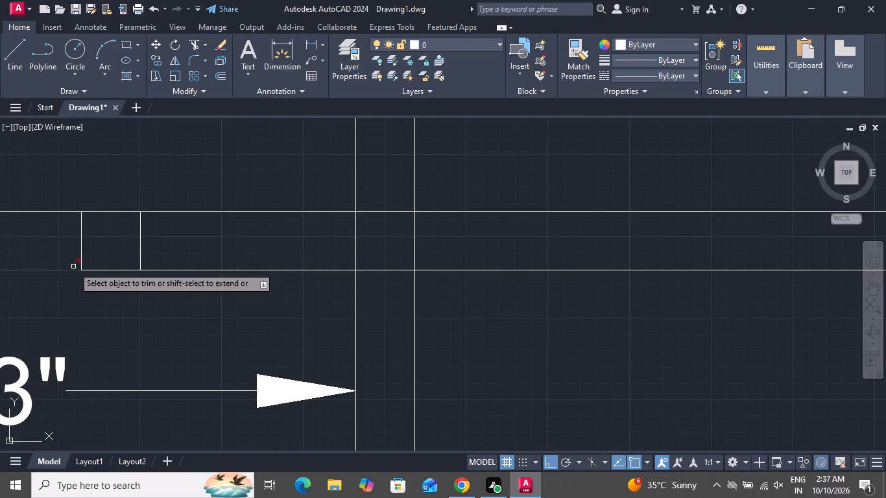
left_click_drag(75, 246, 95, 245)
left_click_drag(107, 235, 135, 238)
left_click(463, 252)
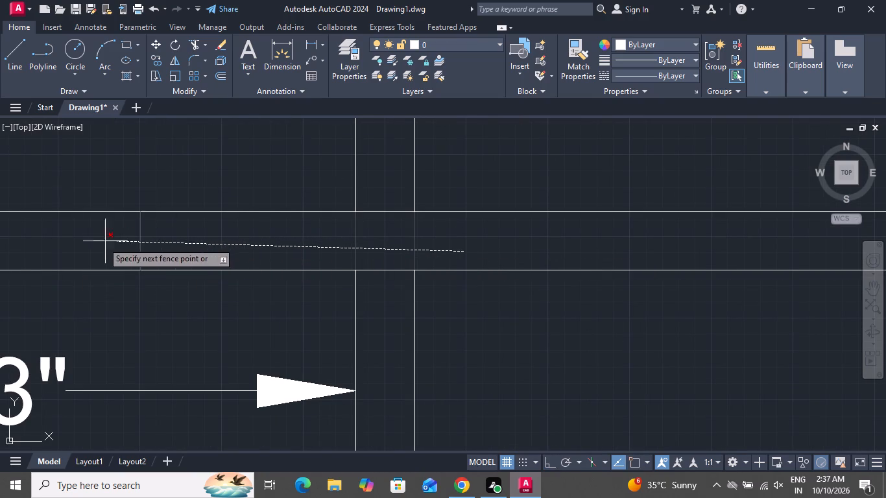
left_click(74, 243)
left_click(395, 178)
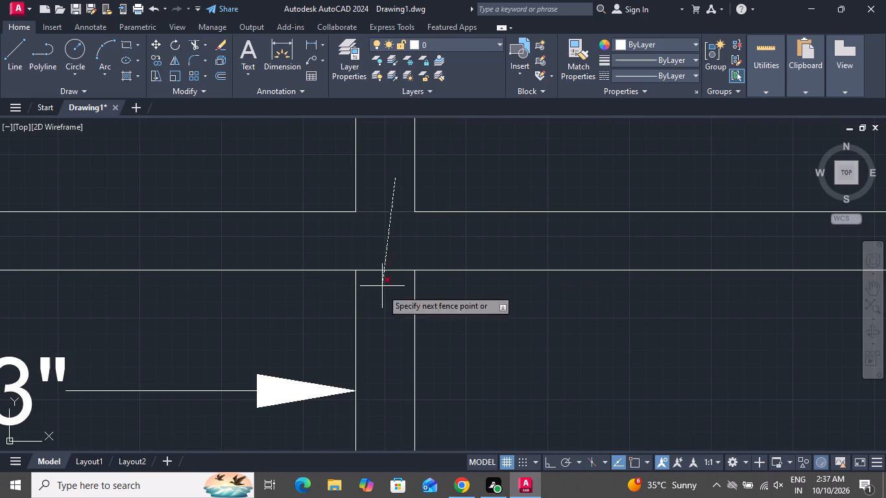
left_click(381, 362)
scroll(407, 347, "down", 4)
scroll(472, 374, "down", 1)
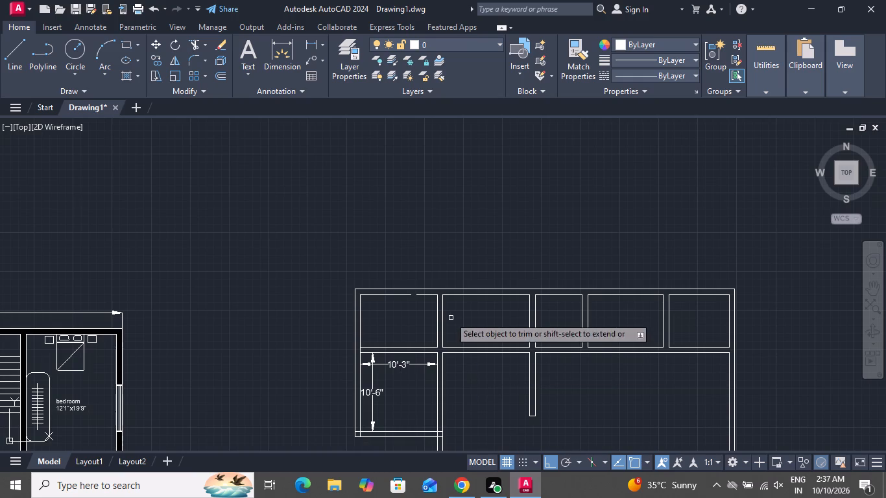
Trim the overlapping lines where the 10'-3" by 10'-6" room's south wall meets its east wall.
scroll(446, 447, "up", 2)
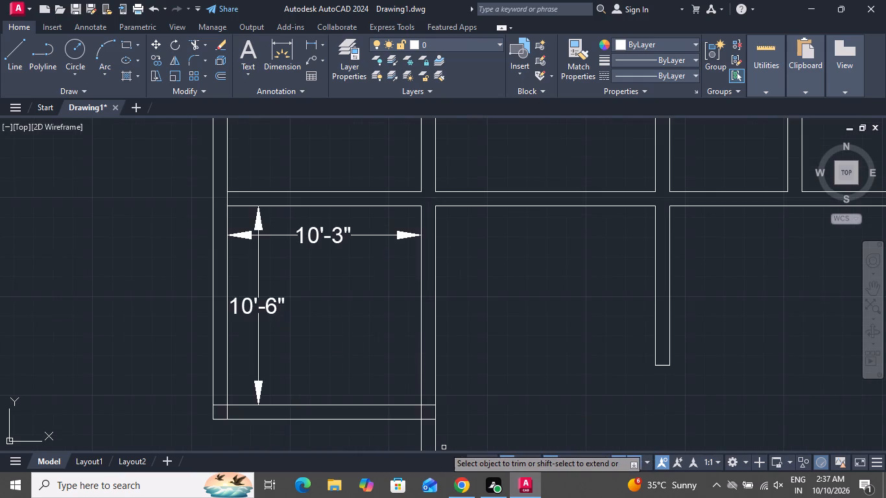
scroll(443, 444, "up", 1)
left_click(422, 383)
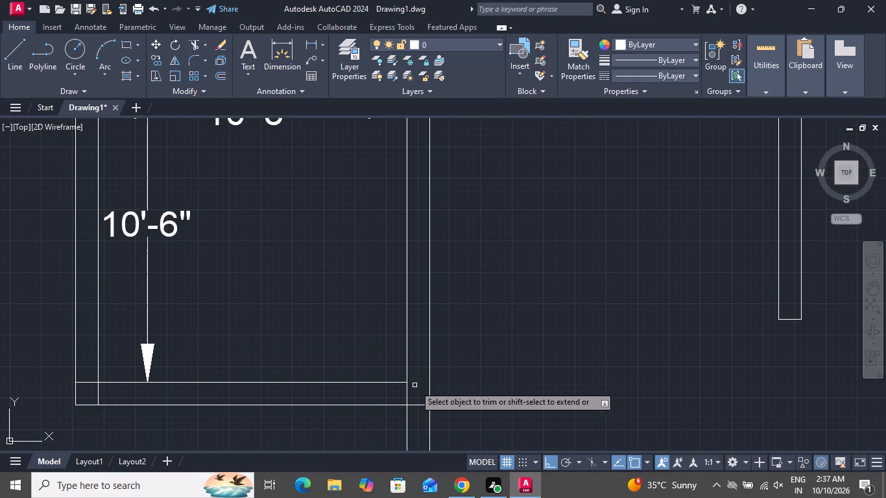
left_click(405, 392)
left_click(416, 407)
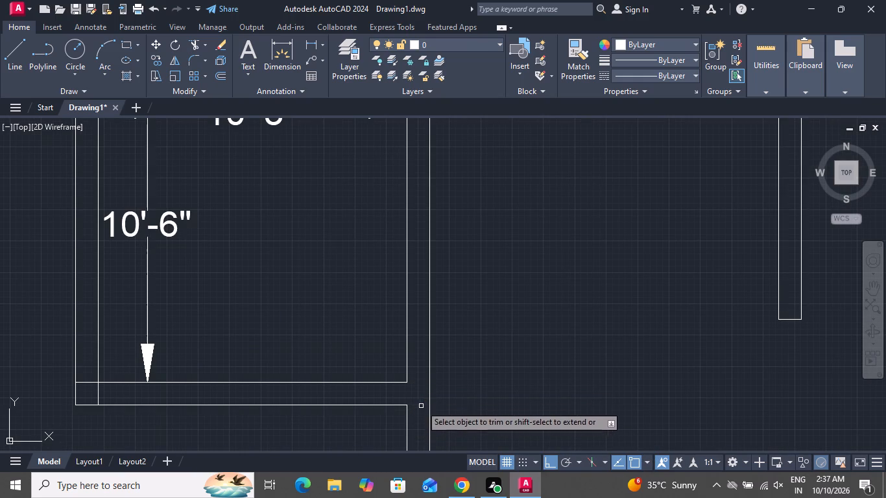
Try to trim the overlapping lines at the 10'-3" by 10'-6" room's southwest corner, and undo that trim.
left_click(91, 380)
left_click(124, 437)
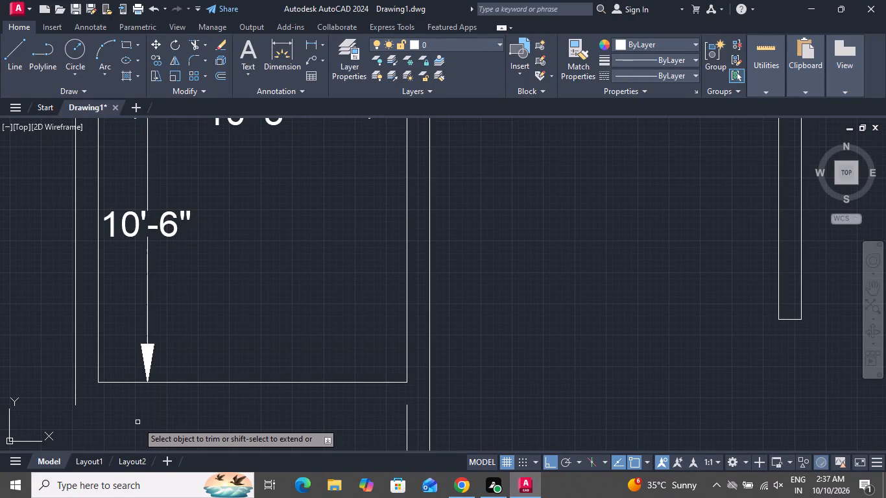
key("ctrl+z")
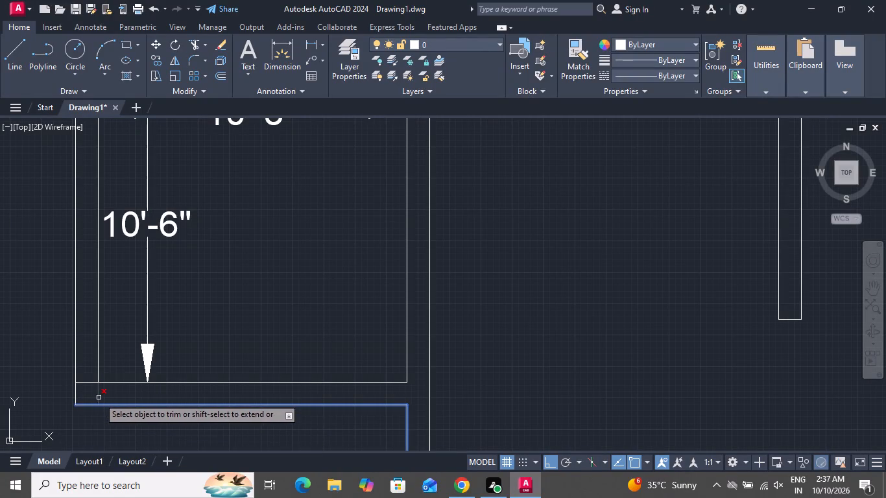
Trim the inner west and south wall lines where they overrun the 10'-3" by 10'-6" room's southwest corner.
left_click(99, 397)
left_click(91, 383)
scroll(173, 399, "down", 2)
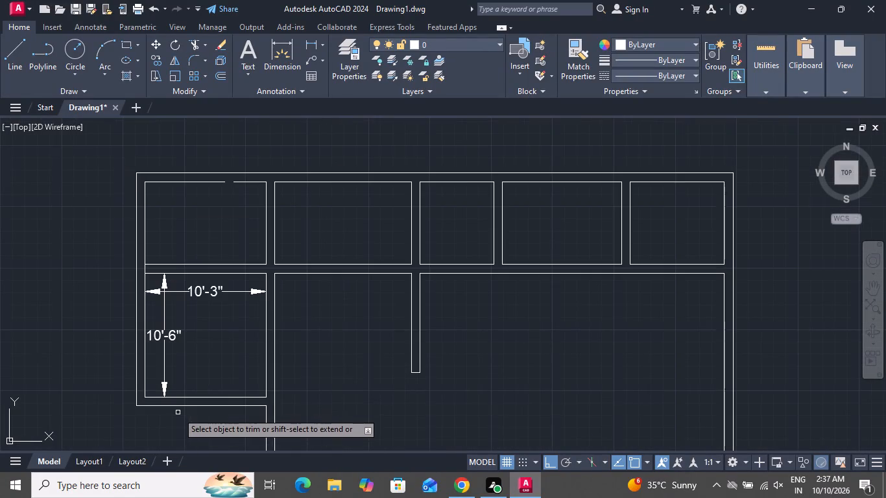
Trim the west wall's inner line between the two faces of the long horizontal partition and end trimming.
scroll(154, 267, "up", 4)
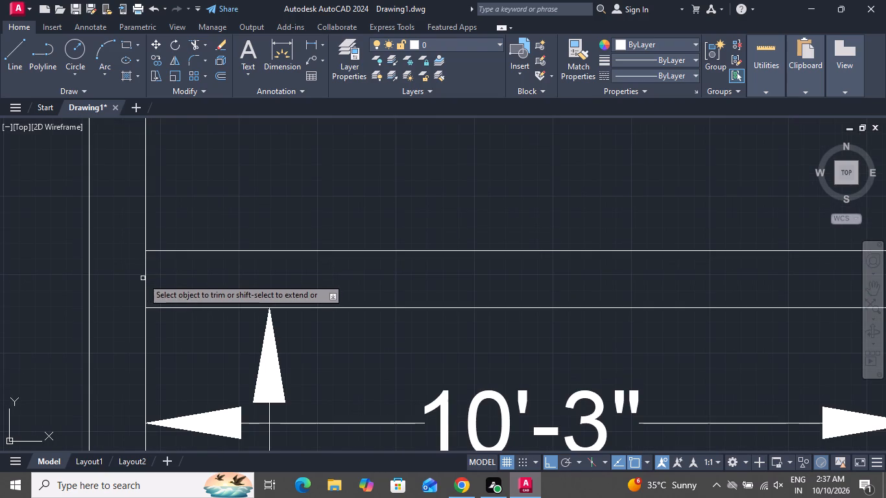
left_click(146, 278)
scroll(178, 285, "down", 5)
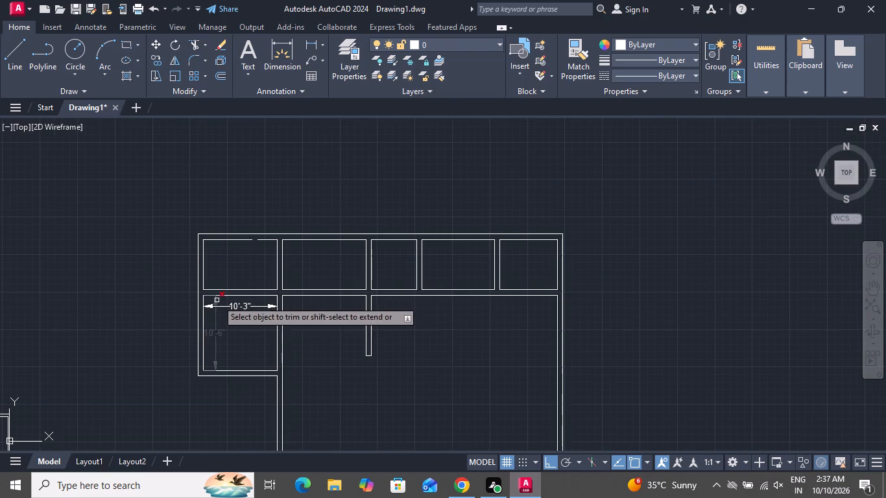
right_click(303, 357)
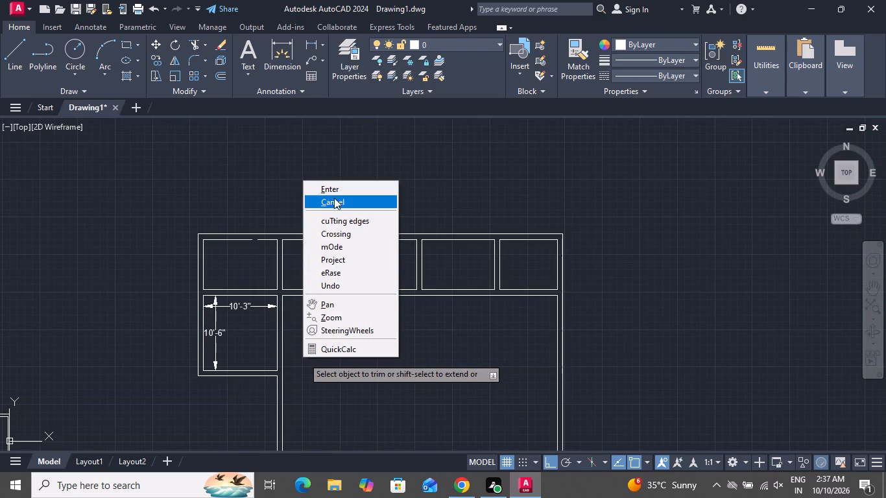
left_click(334, 198)
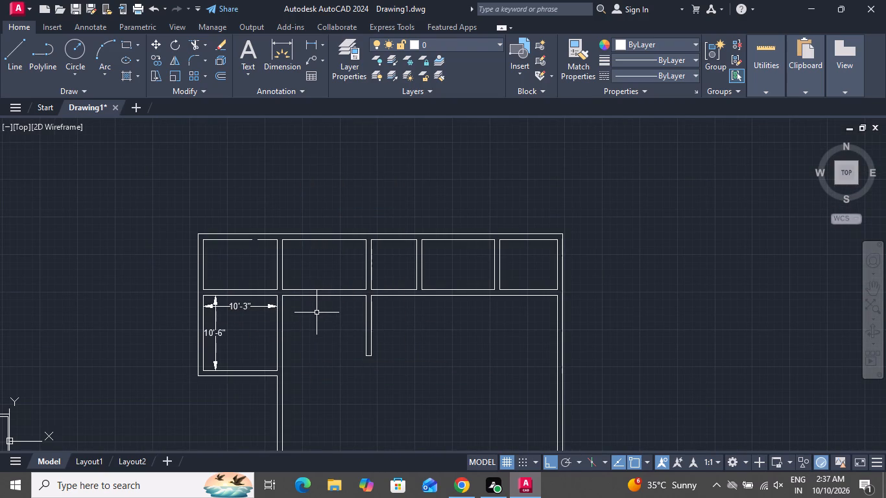
Offset a 9" thick vertical partition 10'3" east of the inner line of the southern area's west wall.
scroll(316, 313, "down", 2)
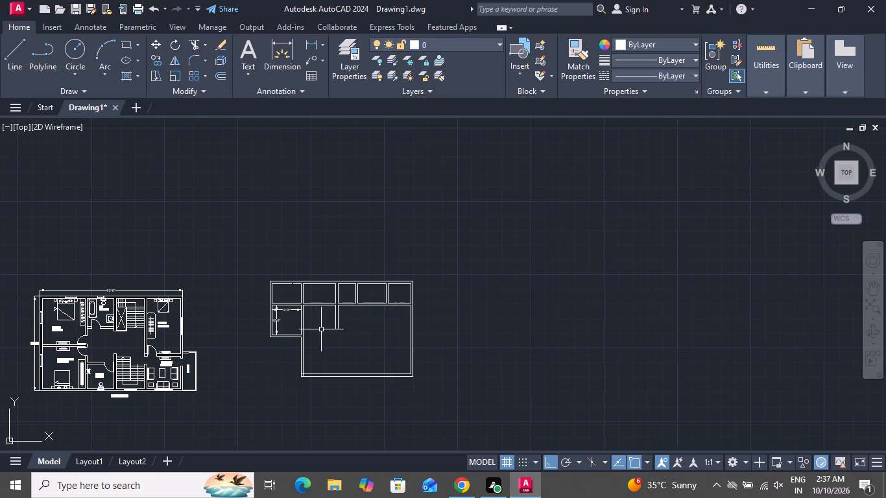
scroll(333, 357, "up", 1)
type("o t")
key("space")
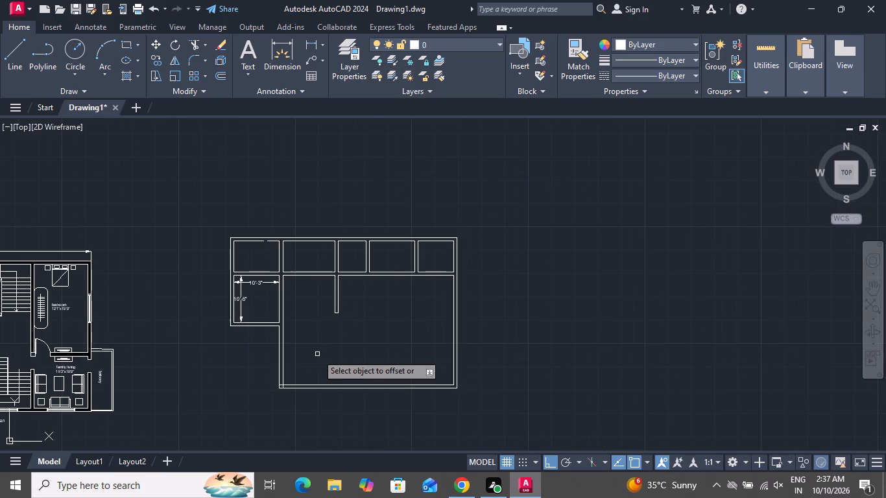
scroll(280, 344, "up", 2)
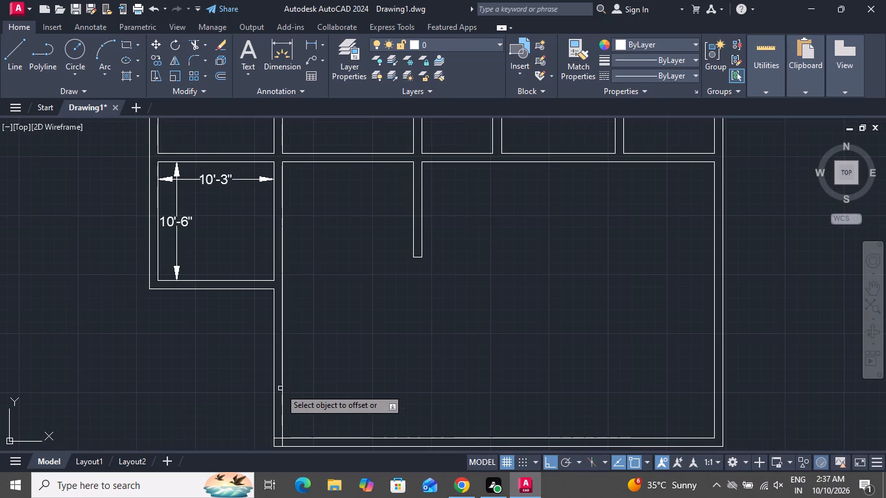
left_click(281, 389)
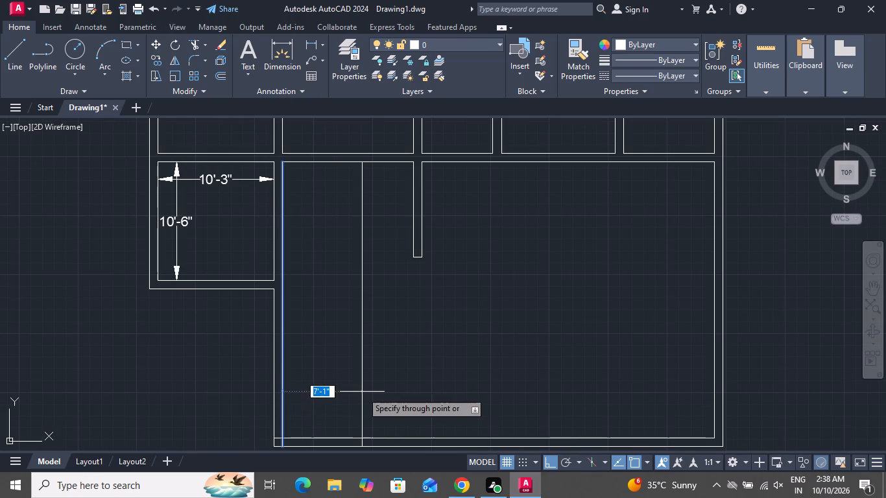
key("1")
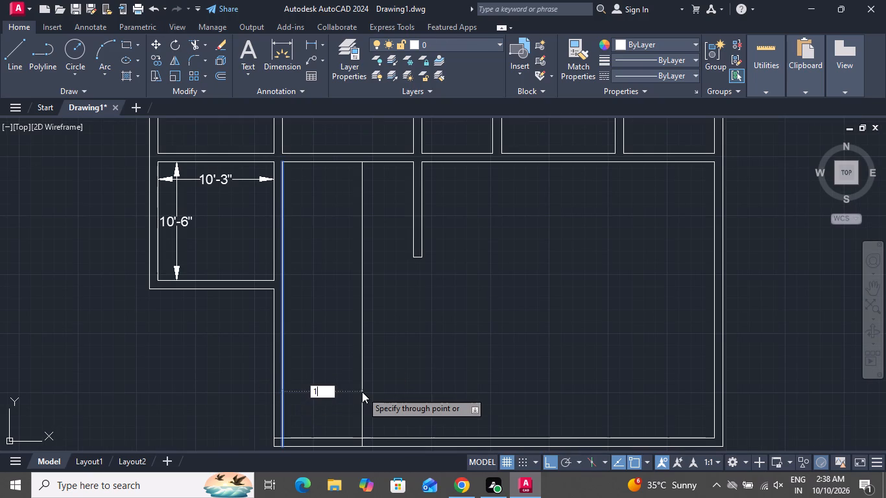
type("03")
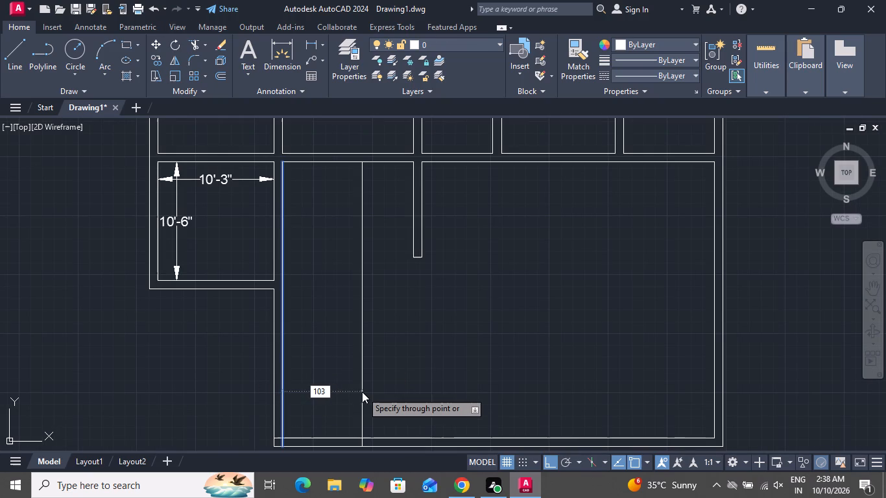
key("BackSpace")
type("'3\"")
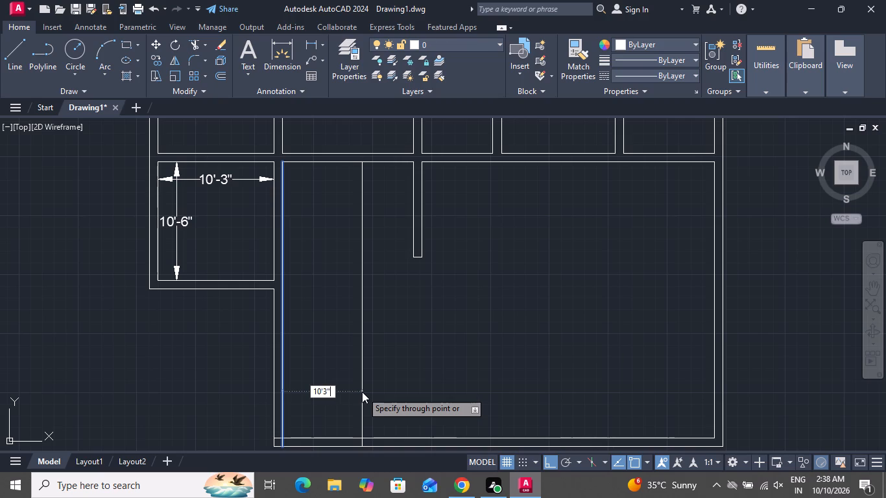
key("Return")
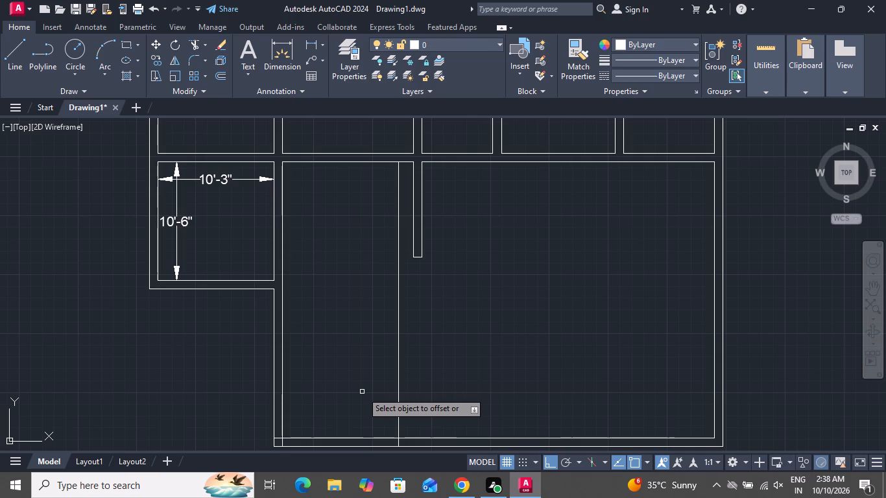
left_click(399, 365)
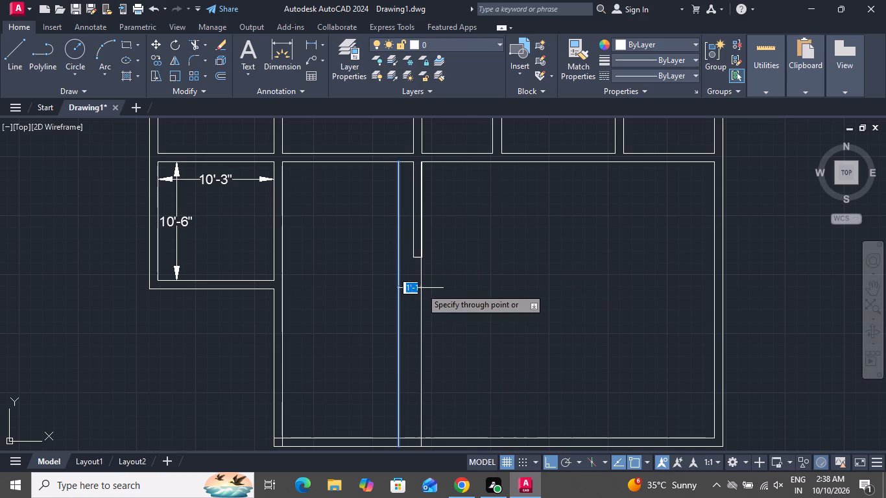
key("9")
key("shift+quotedbl")
key("Return")
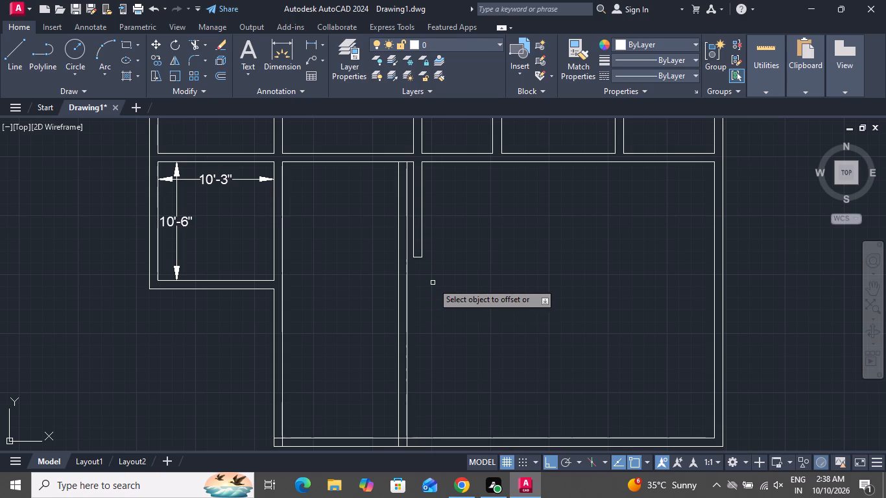
Offset a 9" thick horizontal partition 10'8" north of the south wall's inner line.
left_click(389, 437)
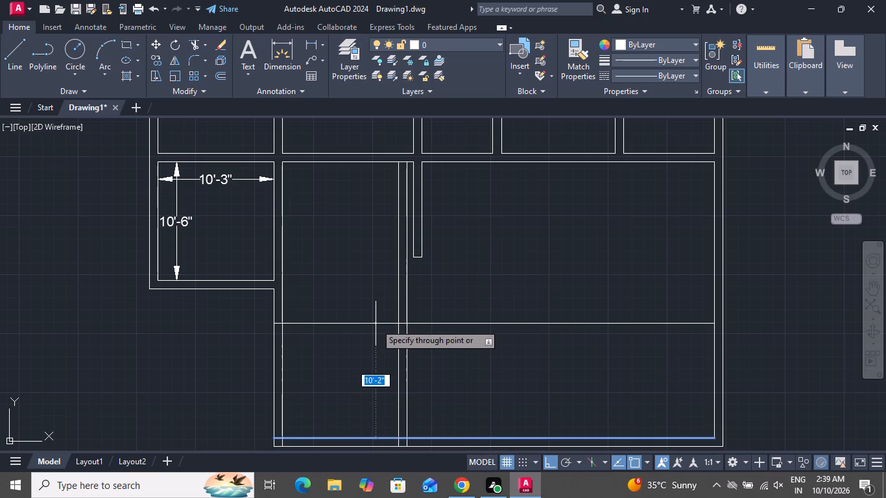
key("1")
key("0")
key("apostrophe")
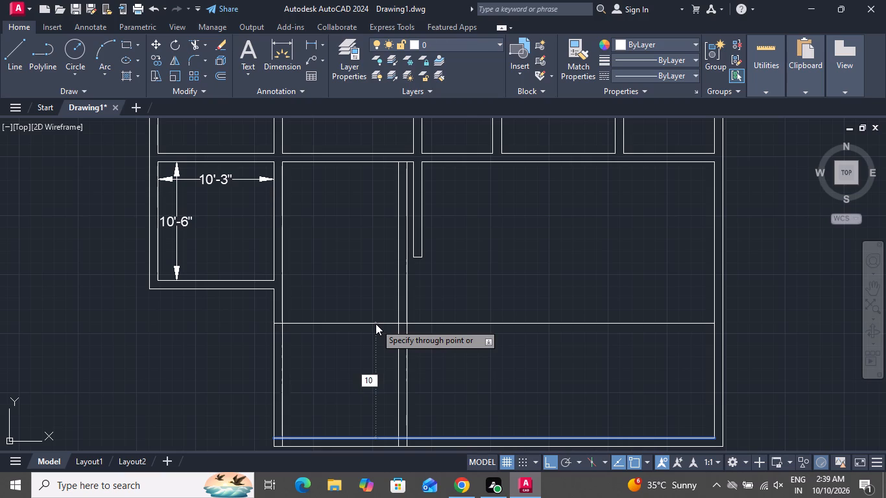
key("8")
key("shift+quotedbl")
key("Return")
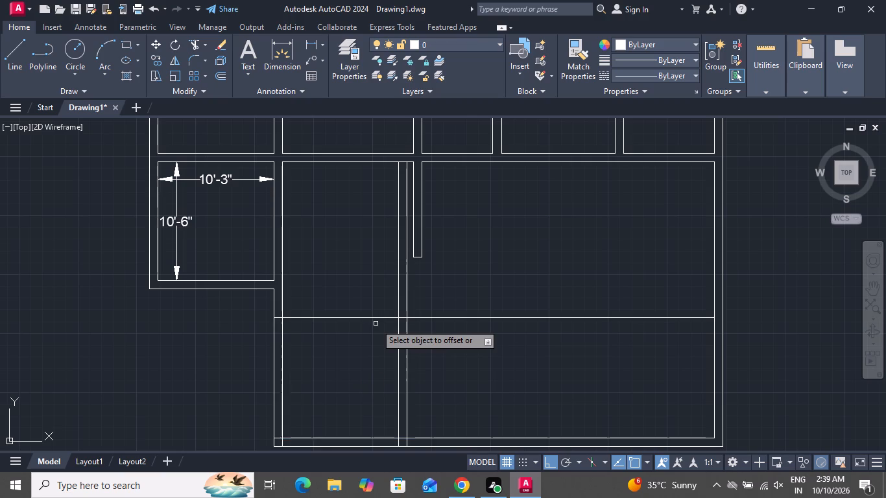
left_click(384, 318)
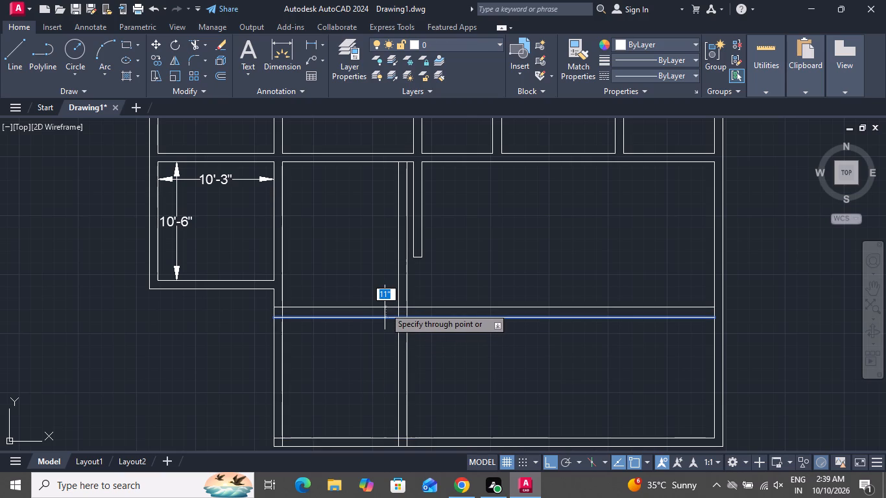
key("9")
key("shift+quotedbl")
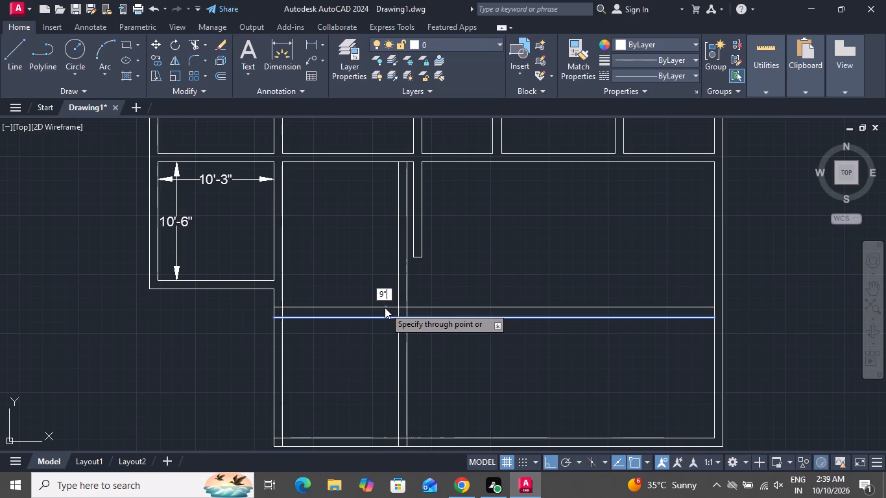
key("Return")
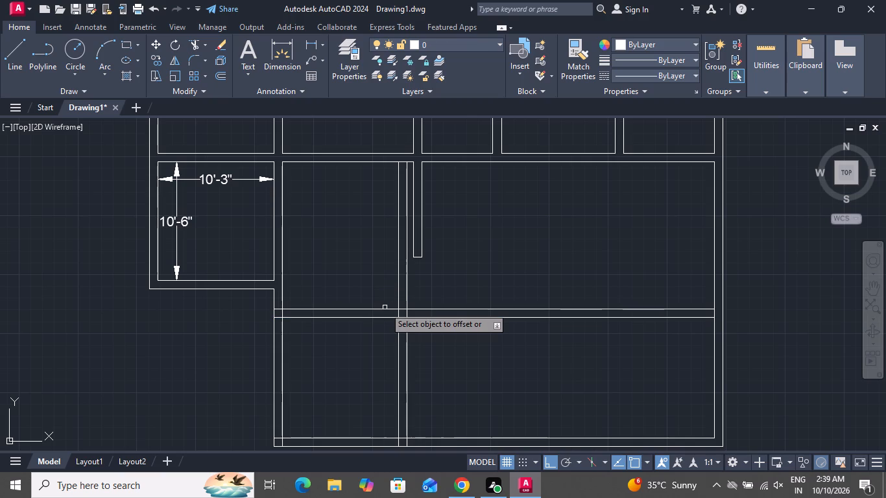
key("Escape")
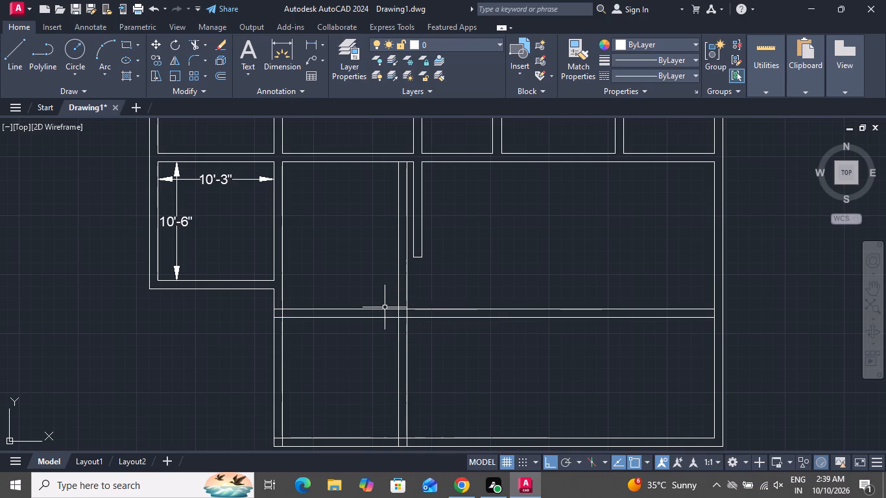
Trim away both lines of the new vertical partition north of the new horizontal partition.
type("tr")
key("space")
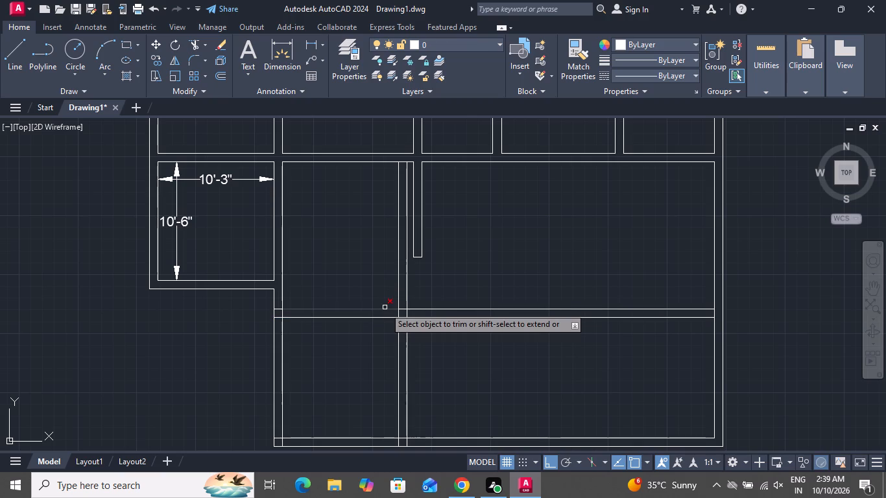
left_click(401, 269)
left_click(377, 274)
left_click(443, 290)
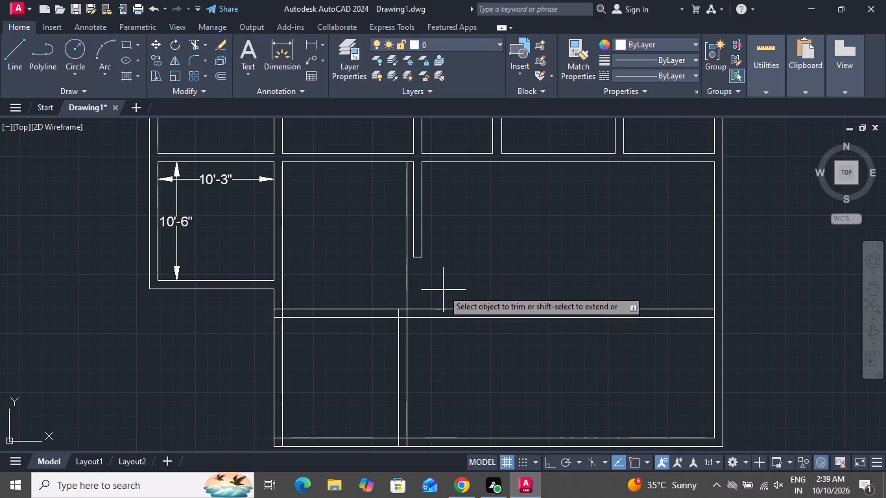
left_click(350, 265)
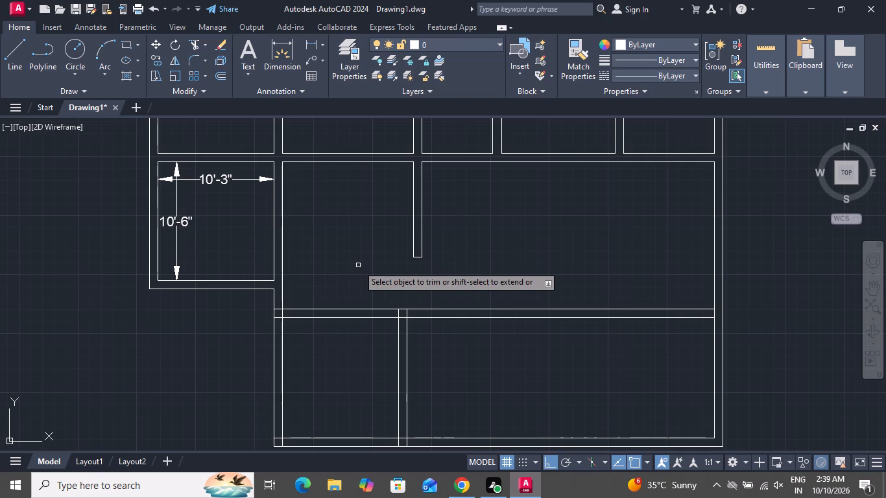
Trim the junction of the southern horizontal partition and the west wall, removing the overlapping line segments inside the wall thickness.
scroll(283, 326, "up", 1)
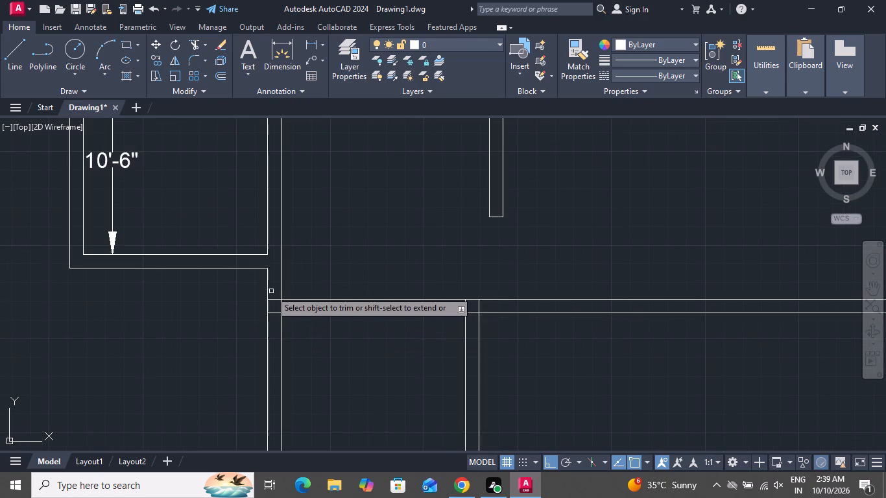
left_click(271, 291)
left_click(276, 334)
left_click(274, 302)
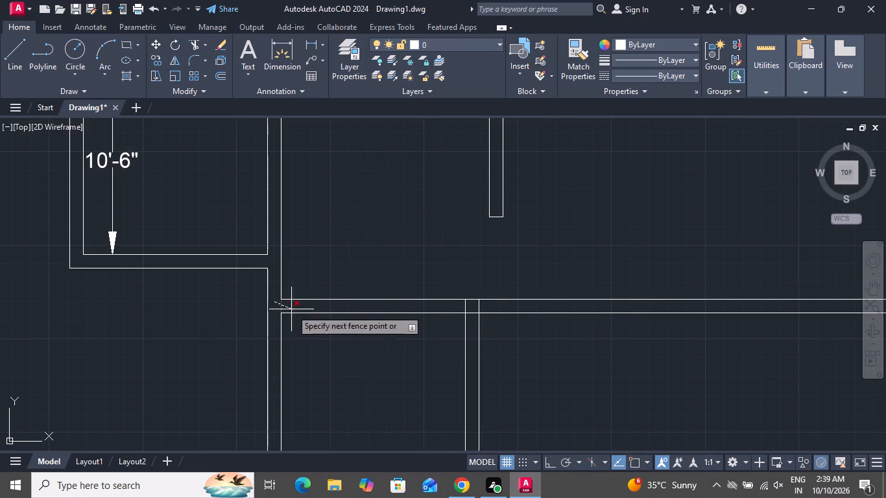
left_click(292, 309)
Trim the junction where the southern vertical partition meets the horizontal partition, opening the horizontal partition's lower face between the vertical lines.
left_click_drag(461, 307, 470, 307)
left_click(493, 308)
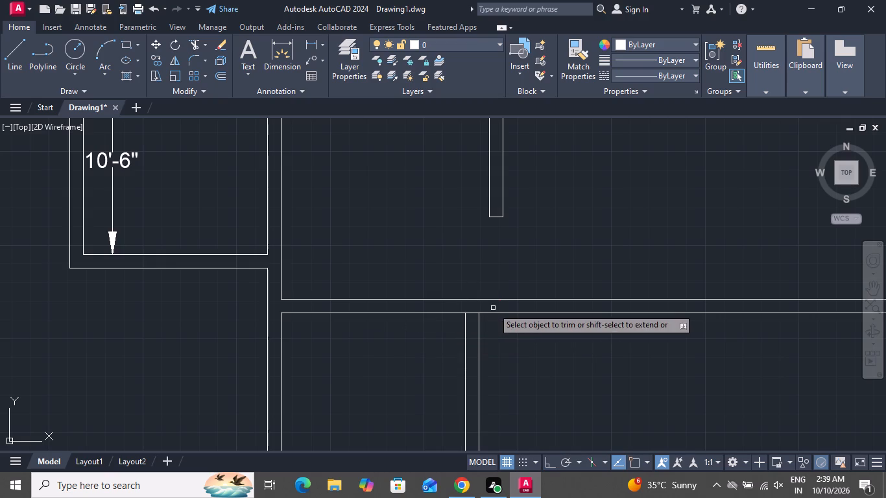
left_click(475, 306)
left_click(471, 333)
Trim the overrunning inner wall lines at the southwest corner of the southern area.
scroll(485, 311, "down", 1)
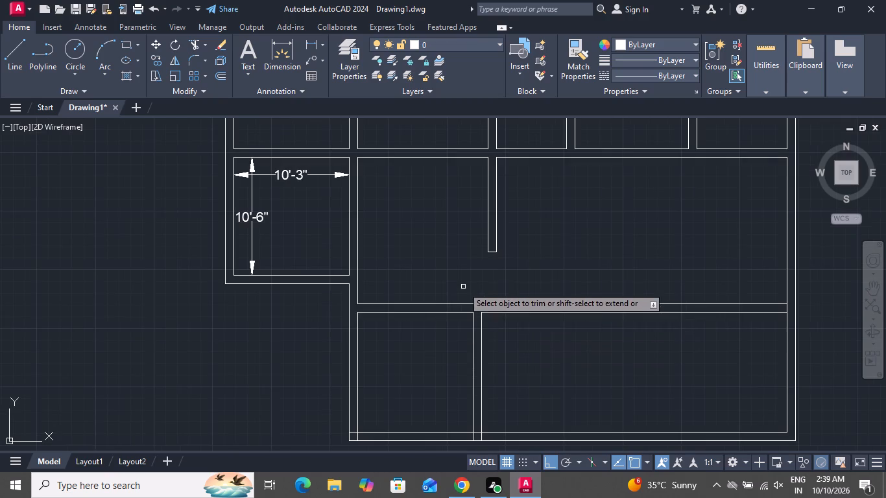
scroll(361, 451, "up", 4)
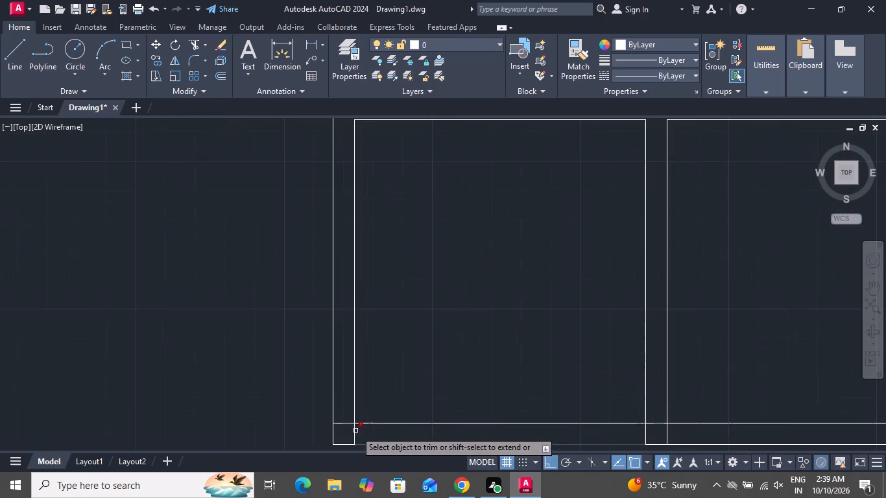
scroll(346, 426, "up", 3)
left_click(353, 407)
double_click(350, 438)
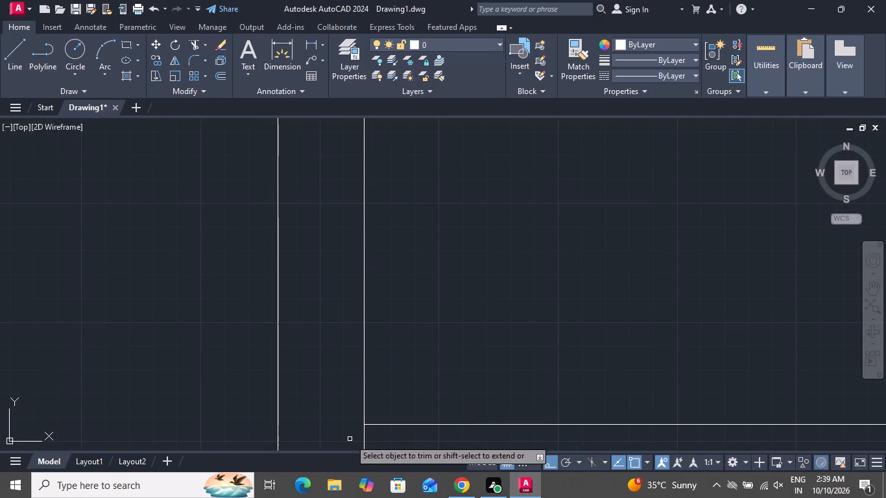
left_click(396, 442)
Trim the vertical partition's junction with the south wall, removing its line ends and the wall's inner line between them.
scroll(361, 247, "down", 5)
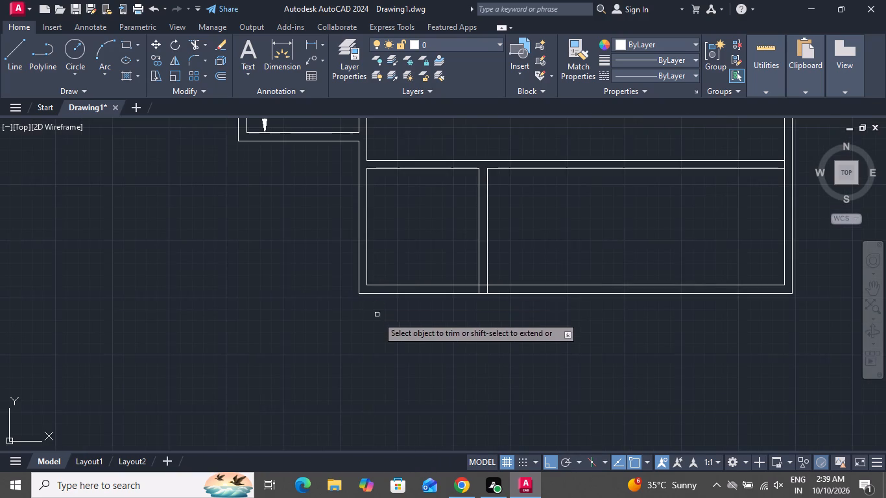
scroll(379, 329, "down", 2)
scroll(421, 318, "up", 1)
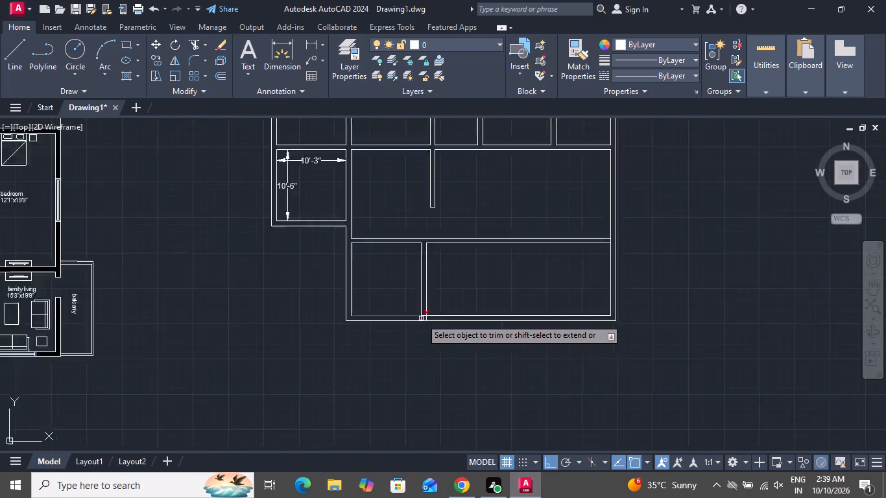
scroll(421, 318, "up", 6)
left_click(462, 331)
left_click(289, 338)
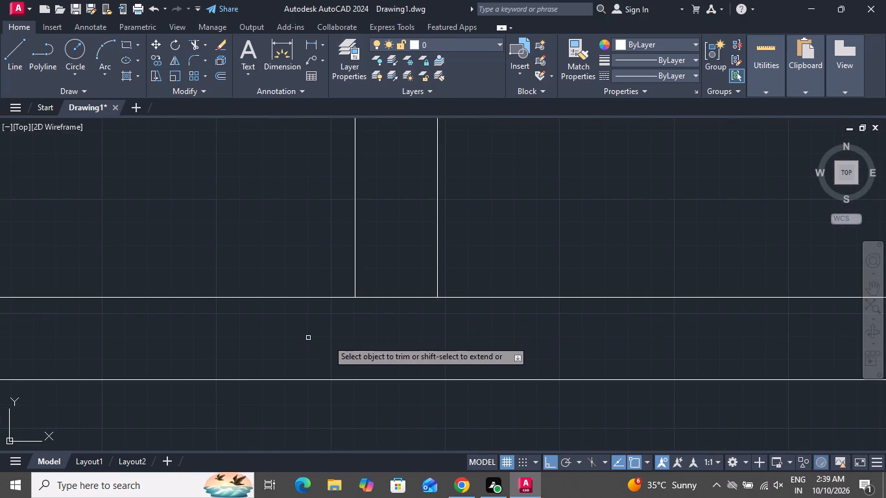
left_click(400, 338)
left_click(392, 244)
Trim the east wall's inner line between the two faces of the southern horizontal partition and end trimming.
scroll(400, 270, "down", 2)
scroll(396, 292, "up", 1)
scroll(394, 296, "down", 1)
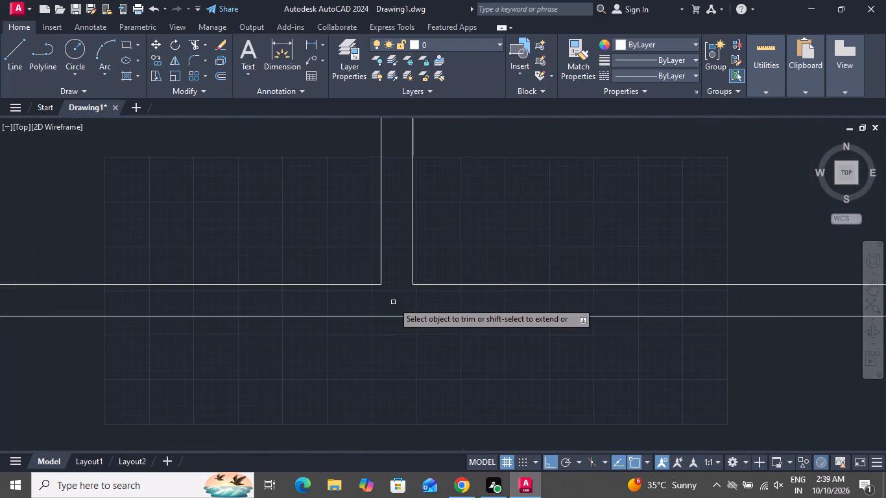
scroll(392, 314, "down", 2)
scroll(389, 322, "up", 1)
scroll(388, 323, "down", 4)
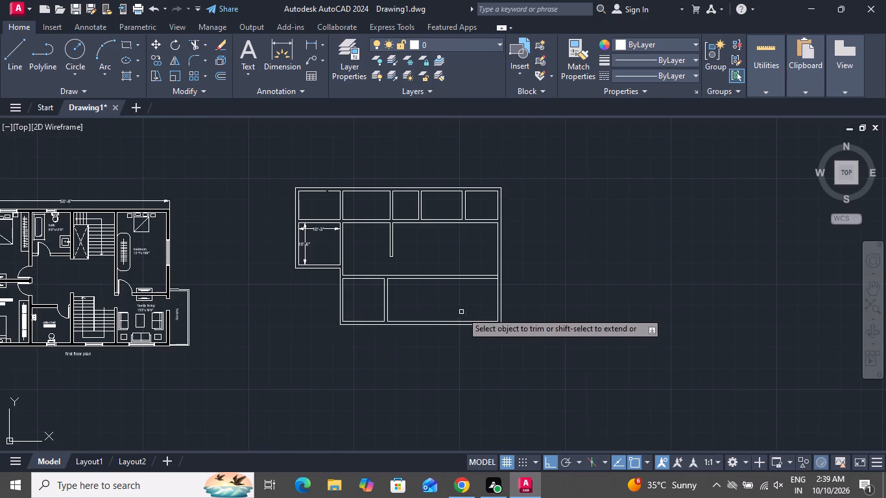
scroll(473, 311, "up", 1)
scroll(505, 259, "up", 6)
left_click(529, 246)
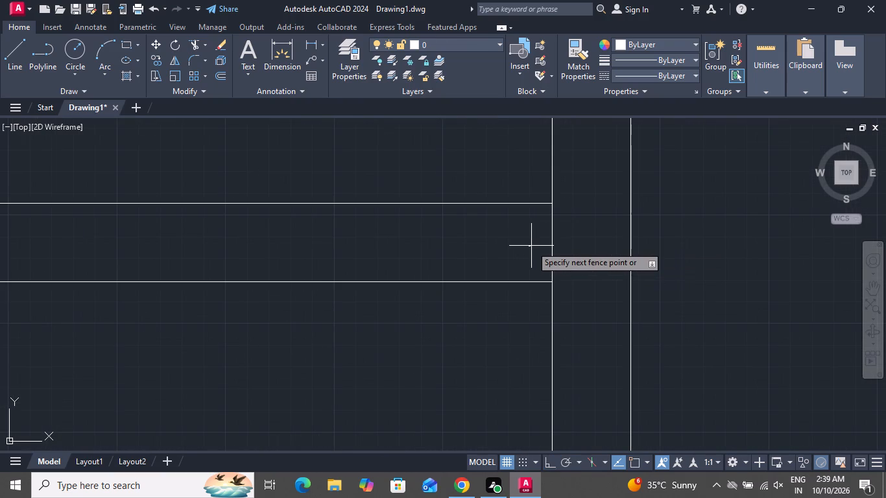
left_click(591, 232)
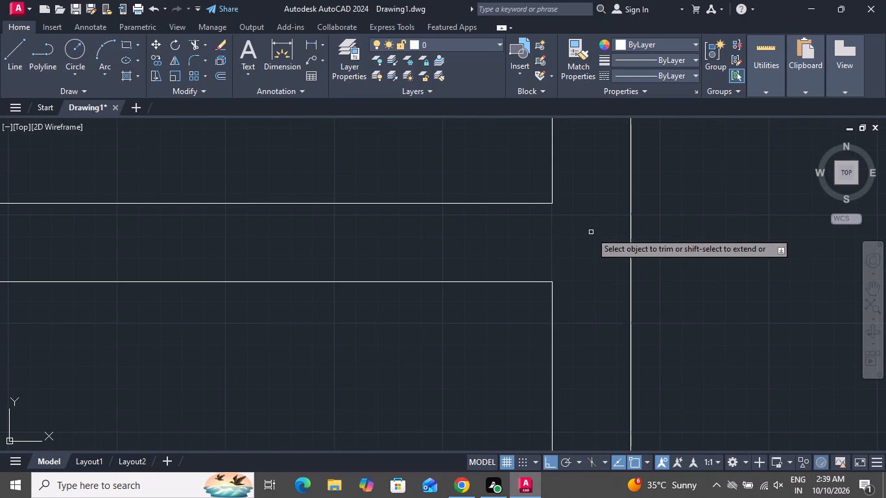
right_click(590, 233)
left_click(621, 244)
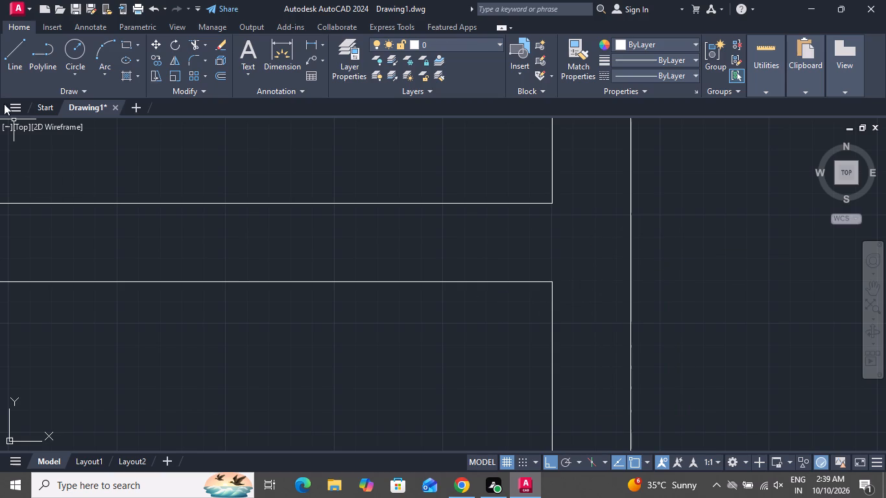
Offset a 9" thick vertical partition 10'5" east of the southern vertical partition's east line.
scroll(318, 285, "down", 6)
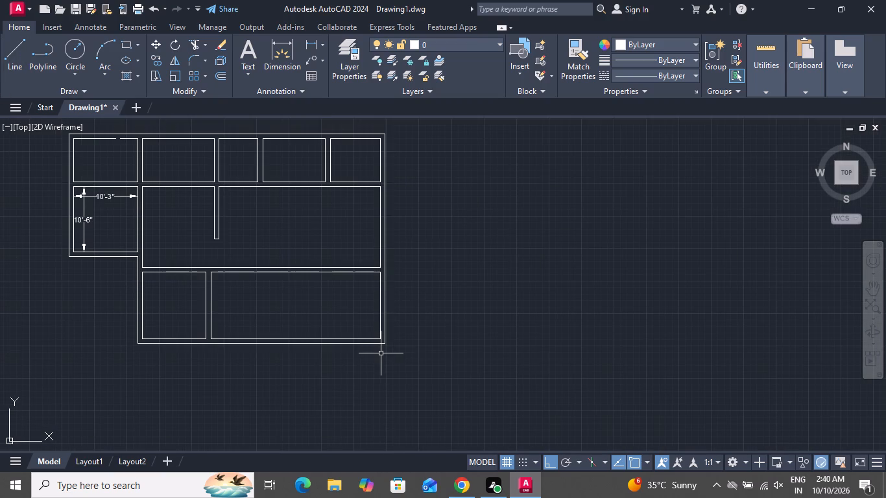
type("o t")
key("space")
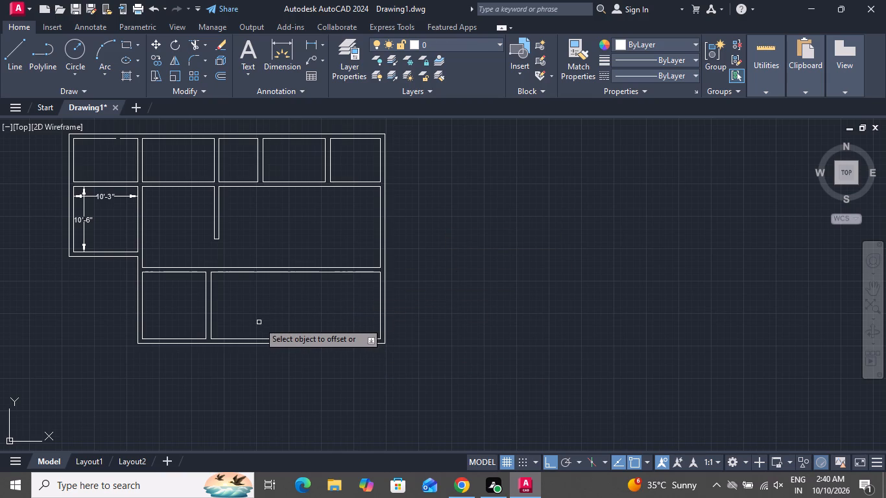
left_click(211, 315)
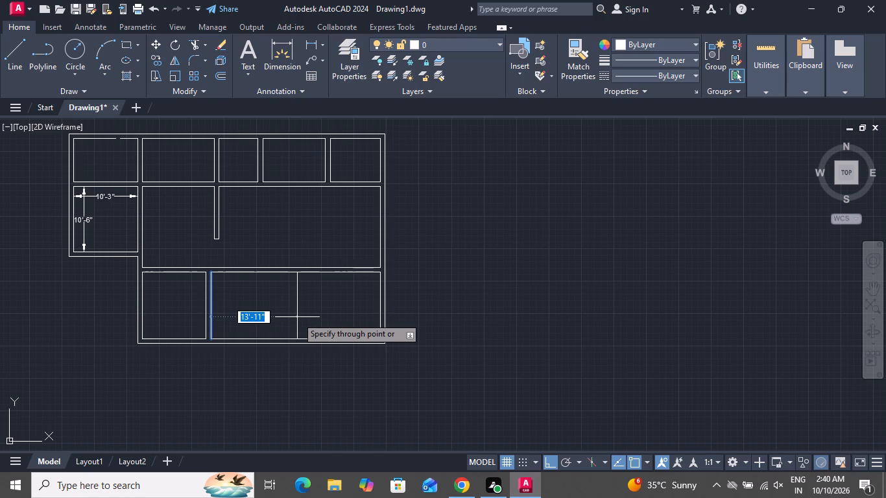
type("10'")
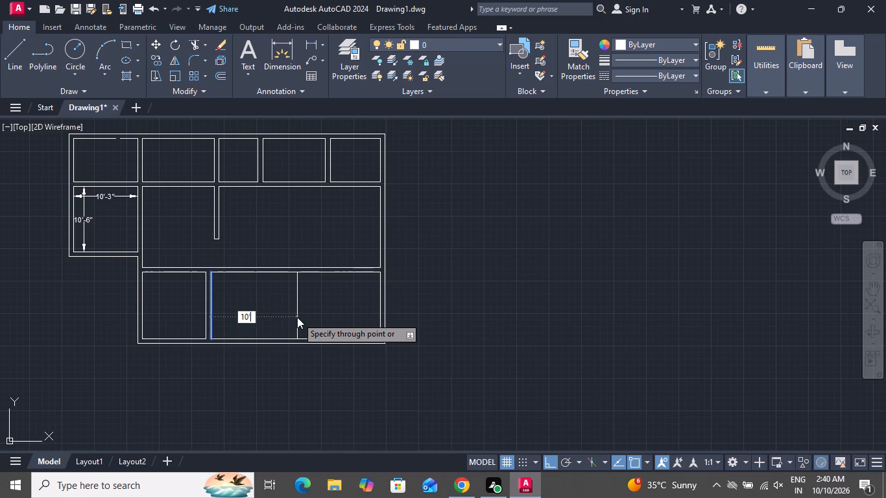
key("5")
key("shift+quotedbl")
key("Return")
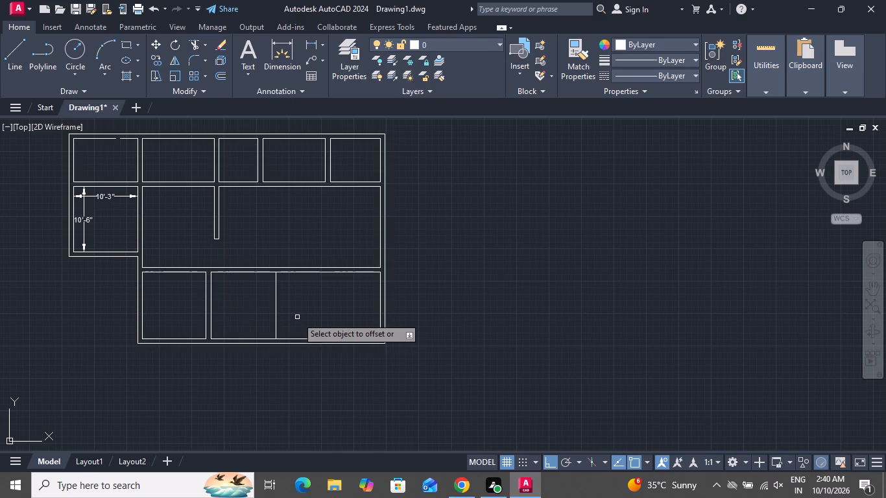
left_click(276, 324)
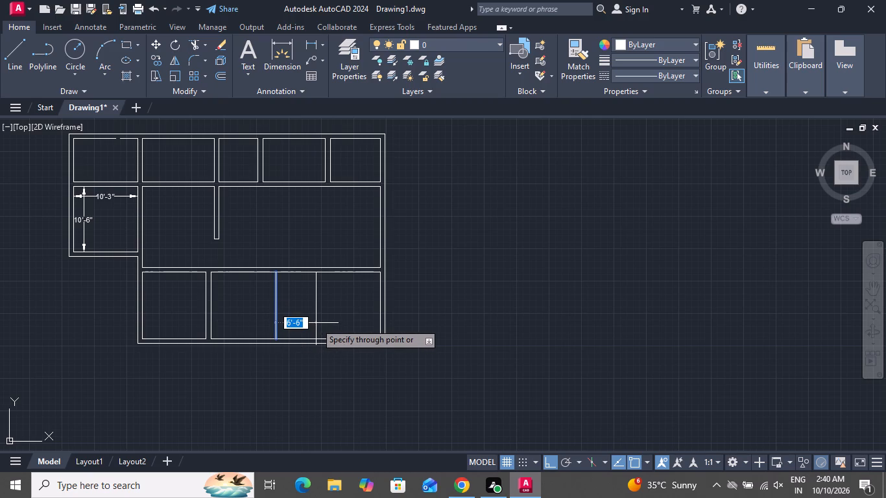
key("9")
key("shift+quotedbl")
key("Return")
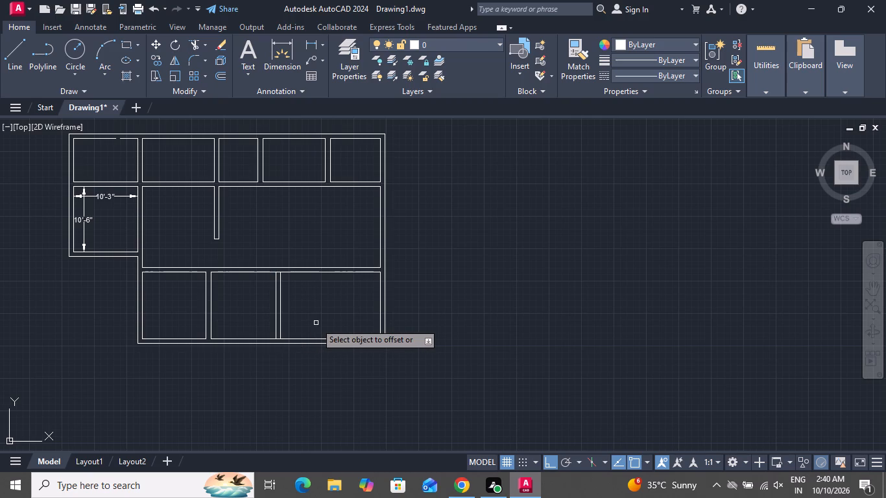
Offset a 9" thick horizontal partition 13'6" north of the south wall's inner line.
left_click(259, 340)
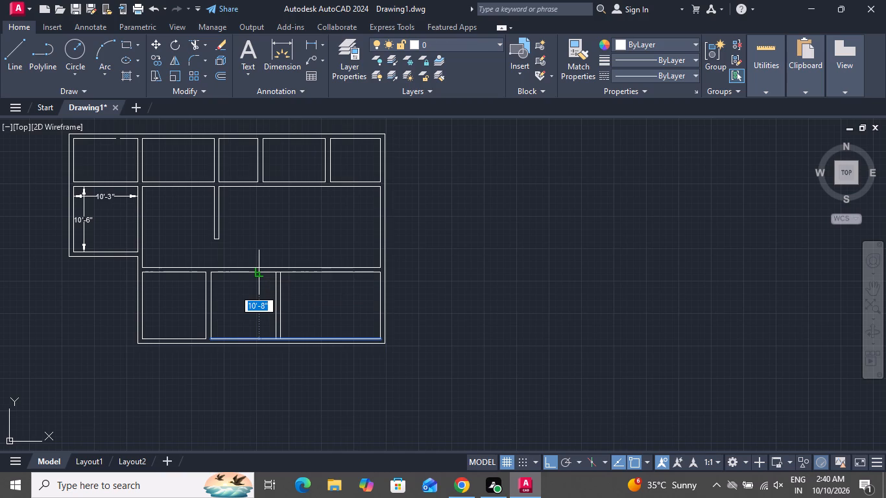
key("1")
type("3'")
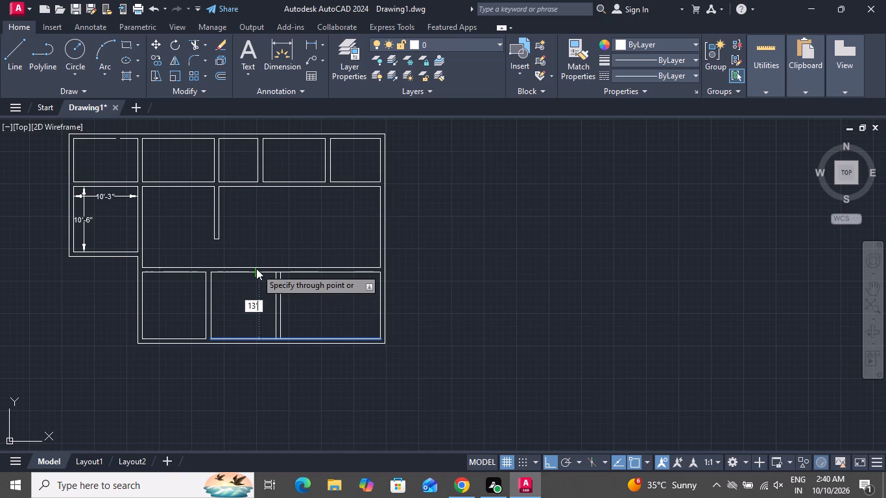
key("6")
key("shift+quotedbl")
key("Return")
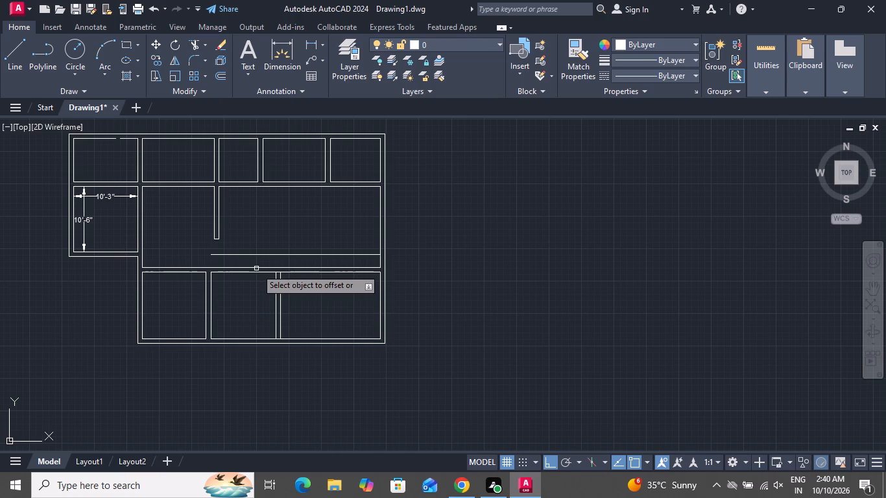
left_click(338, 255)
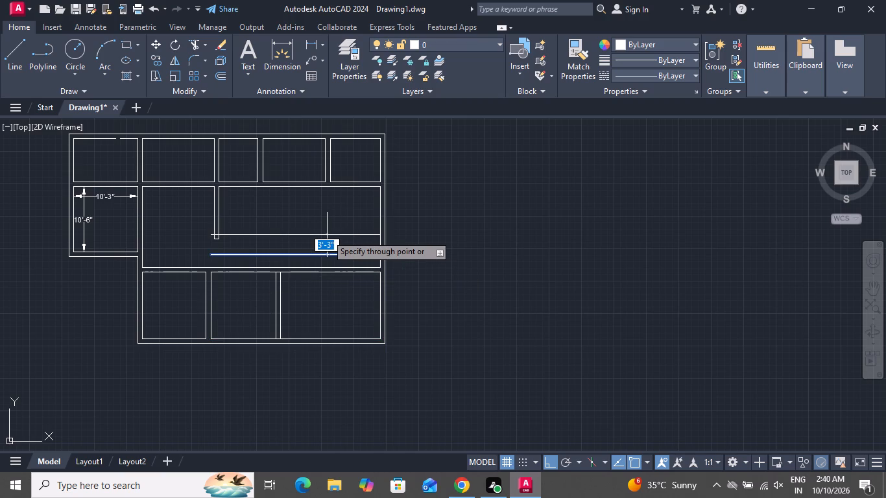
key("9")
key("shift+quotedbl")
key("Return")
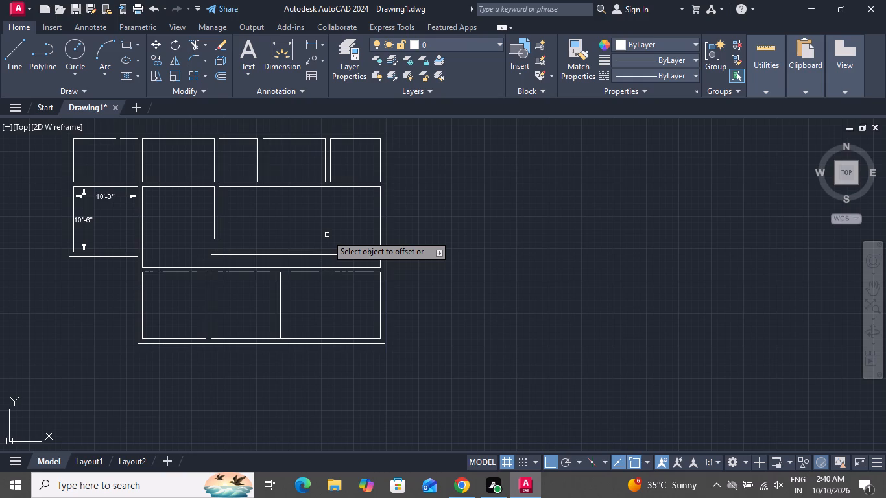
key("Escape")
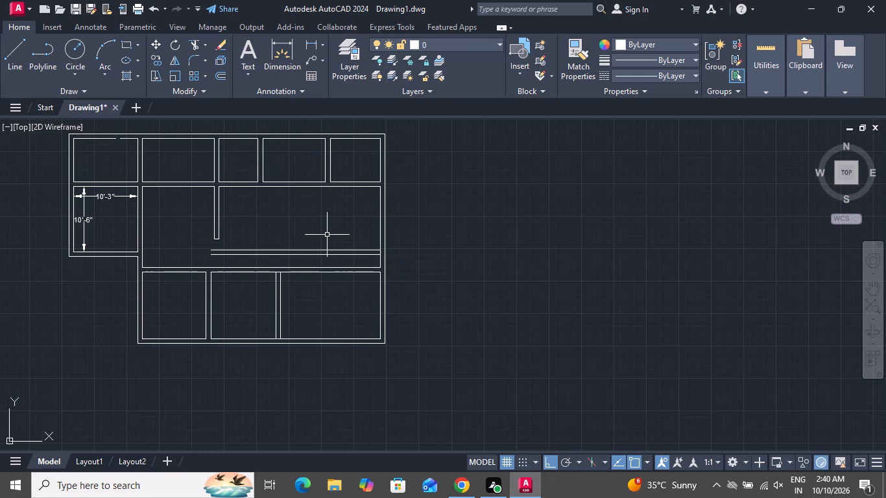
Extend both lines of the new vertical partition north to the upper line of the new horizontal partition.
type("ex")
key("space")
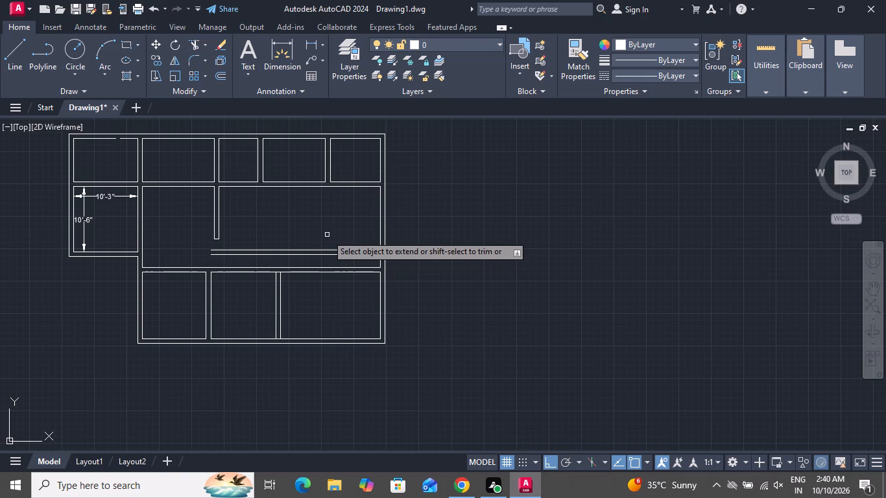
left_click(280, 281)
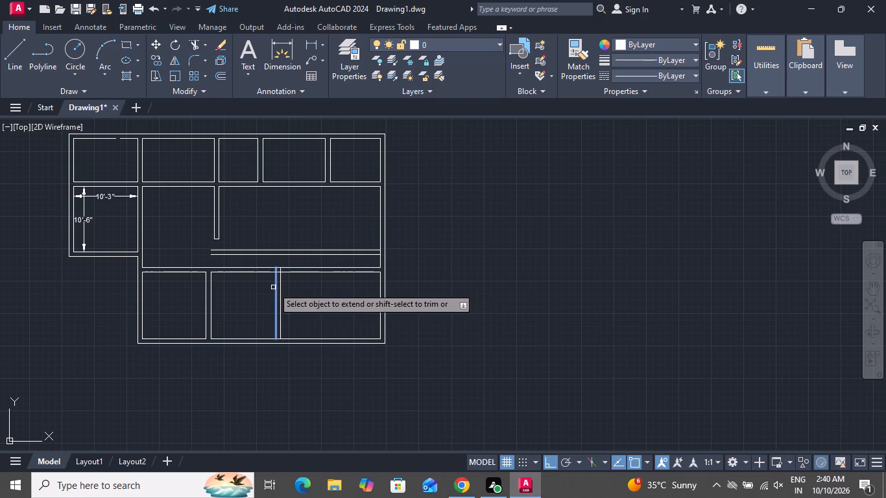
left_click(273, 287)
scroll(276, 272, "up", 2)
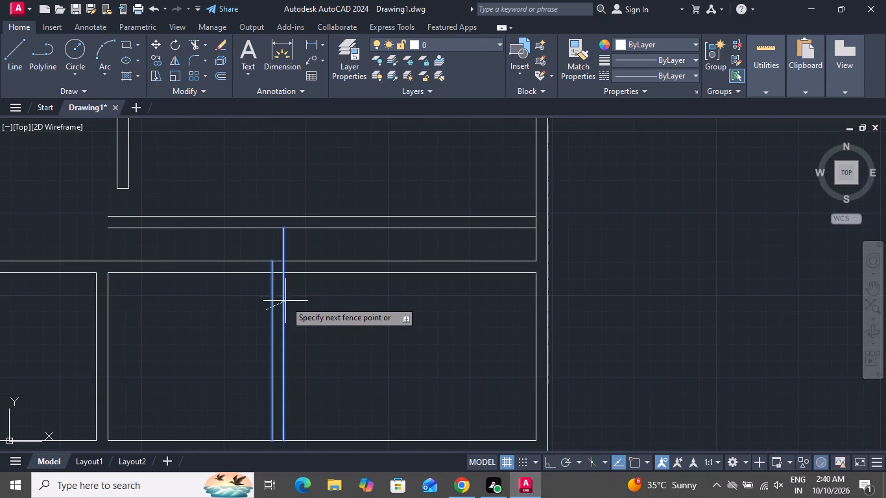
left_click(270, 326)
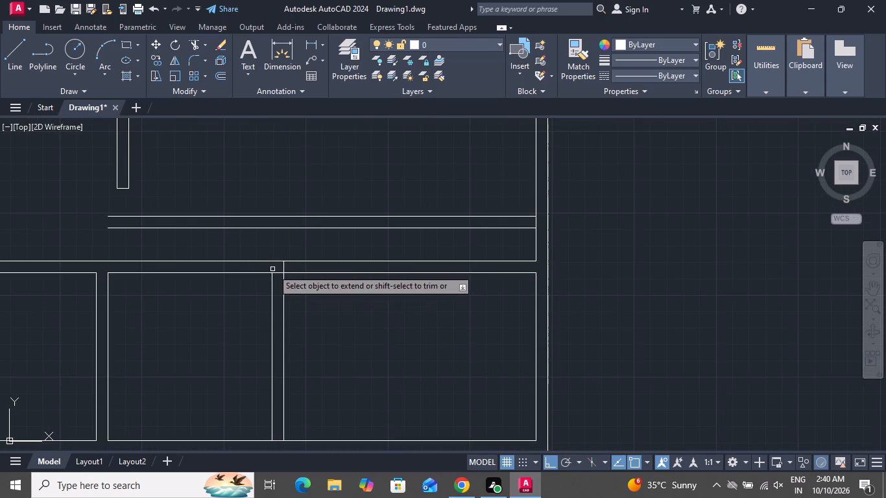
left_click(272, 282)
left_click(272, 268)
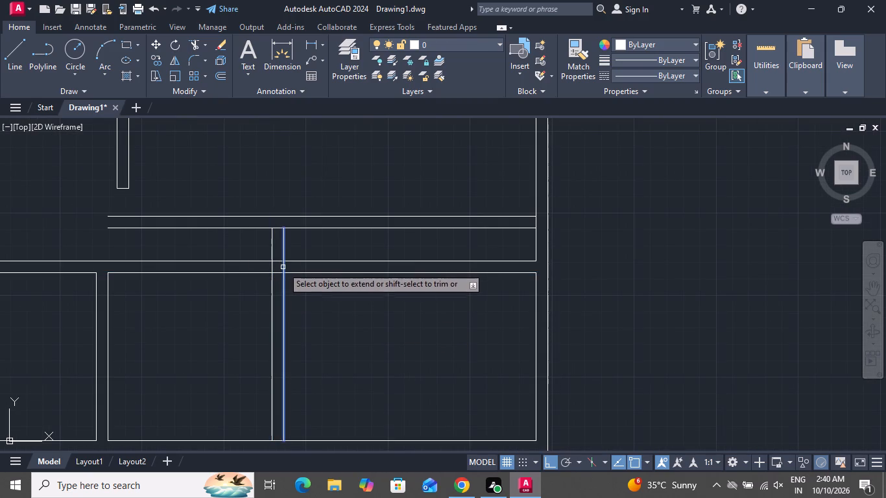
left_click(283, 268)
left_click(284, 243)
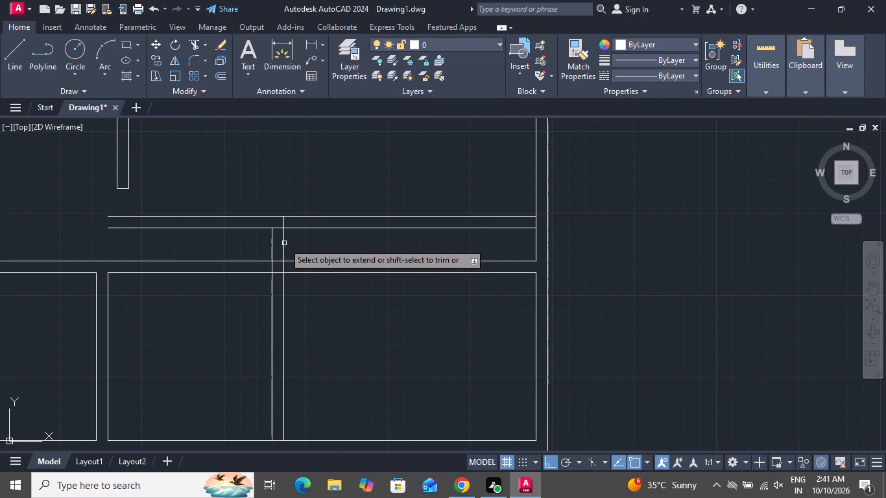
left_click(269, 246)
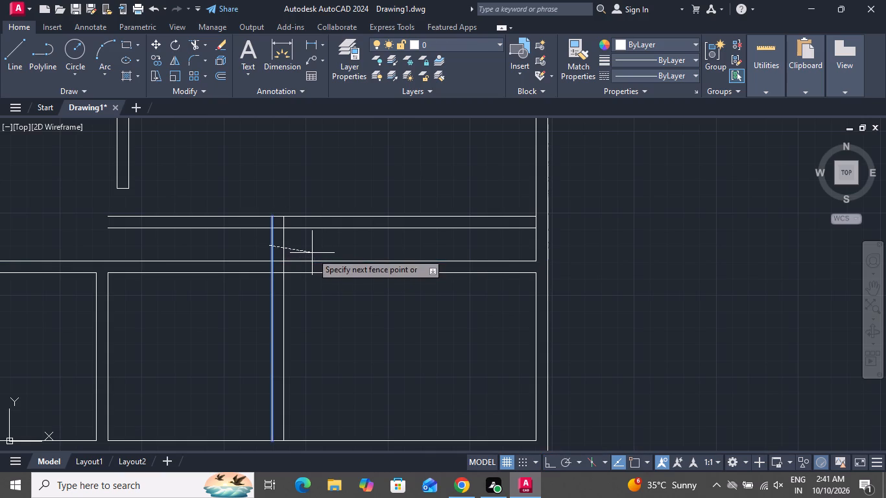
left_click(312, 253)
right_click(312, 247)
left_click_drag(331, 265, 324, 268)
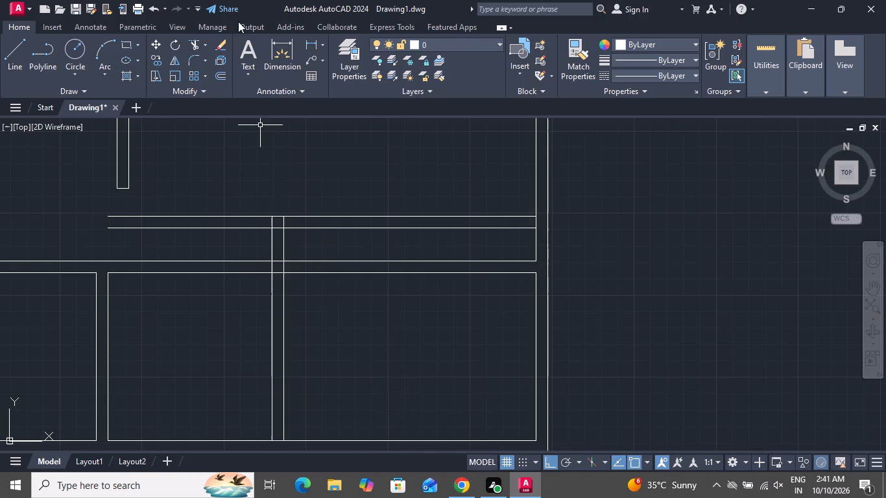
Trim the new horizontal partition's lines west of the extended vertical partition and the older horizontal partition's lines east of it.
left_click(191, 44)
left_click(226, 171)
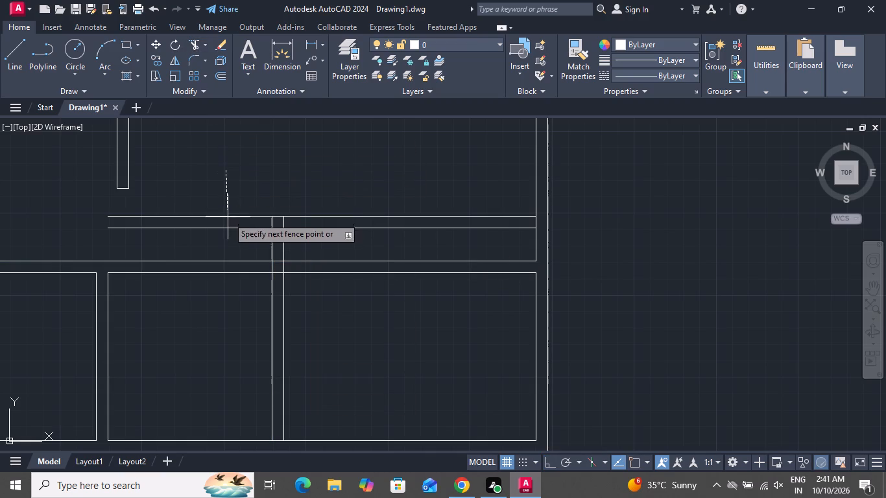
left_click(222, 235)
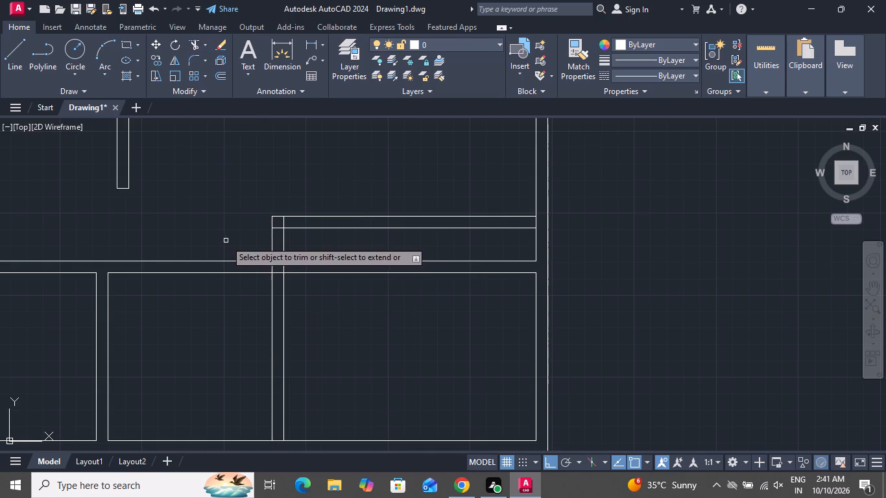
scroll(242, 254, "down", 1)
left_click(291, 249)
left_click(307, 326)
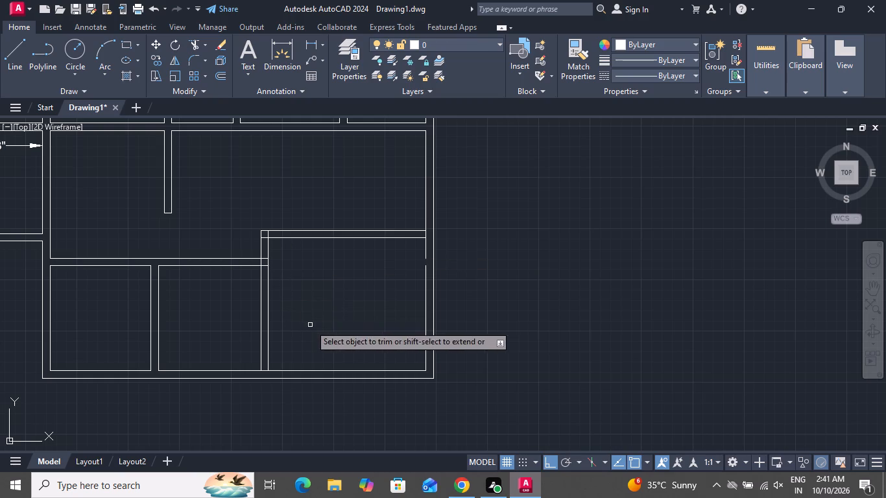
Trim the older horizontal partition's junction with the vertical partition, removing its line ends and the vertical's west line between them.
scroll(260, 264, "up", 3)
left_click(267, 220)
left_click(279, 324)
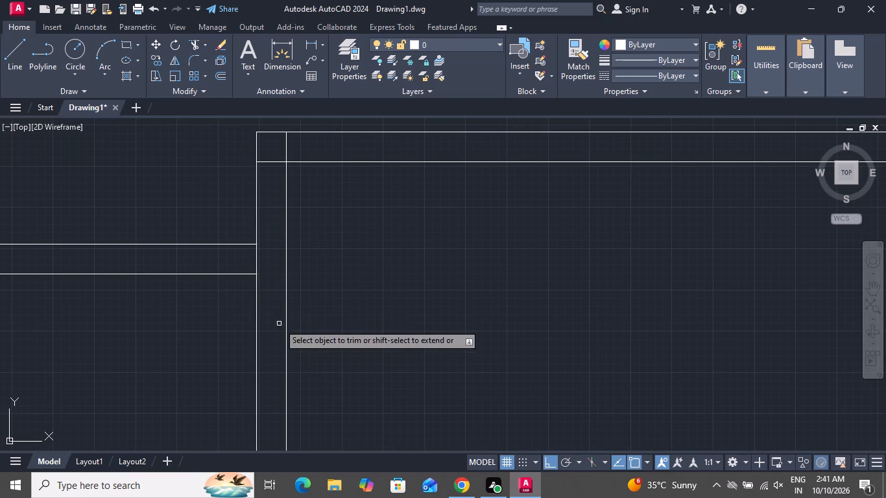
left_click(269, 256)
left_click(230, 263)
Trim the crossing line ends inside the corner where the vertical partition meets the new horizontal partition.
left_click(281, 178)
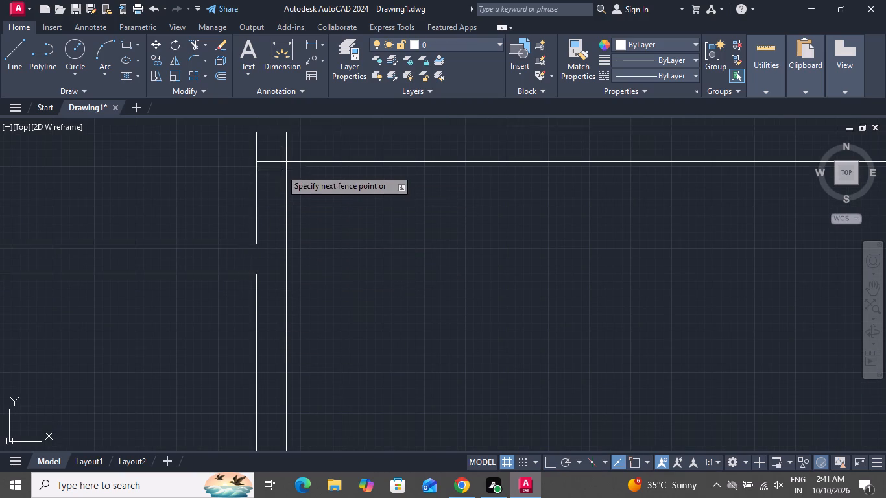
left_click(280, 147)
left_click(276, 147)
left_click(321, 143)
Trim the east wall's inner line between the two faces of the new horizontal partition and end trimming.
scroll(334, 305, "up", 1)
scroll(334, 305, "down", 2)
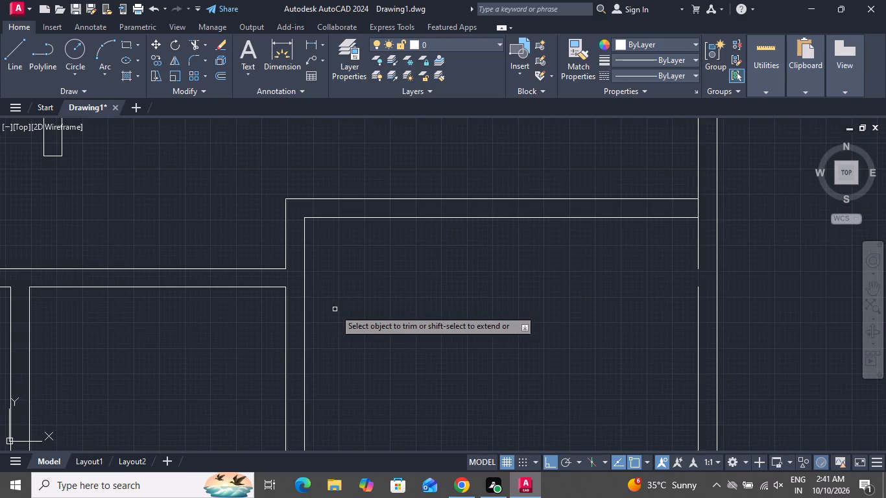
scroll(335, 309, "down", 1)
scroll(335, 309, "up", 1)
scroll(335, 309, "down", 1)
scroll(584, 226, "up", 1)
scroll(584, 226, "down", 1)
scroll(549, 257, "up", 3)
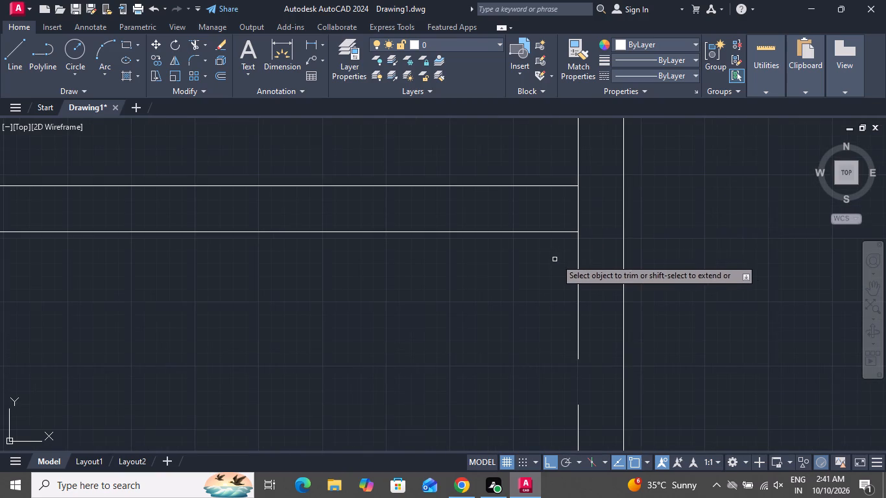
left_click(595, 200)
left_click(501, 205)
right_click(501, 206)
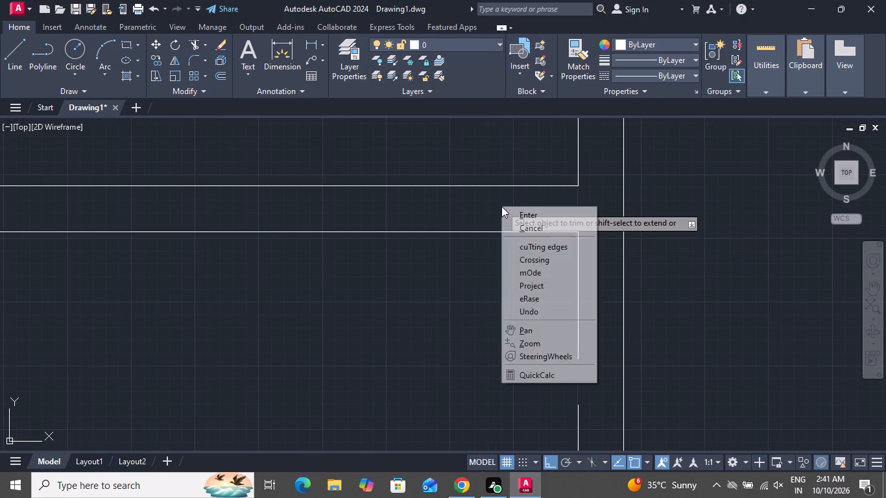
left_click(512, 225)
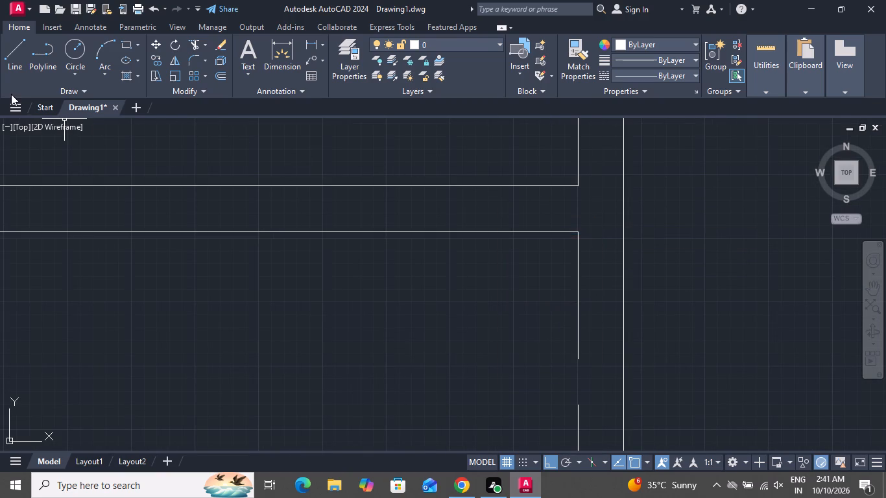
Draw a 9" vertical line closing the gap in the east wall's inner line south of the new horizontal partition.
left_click(16, 69)
scroll(239, 185, "down", 3)
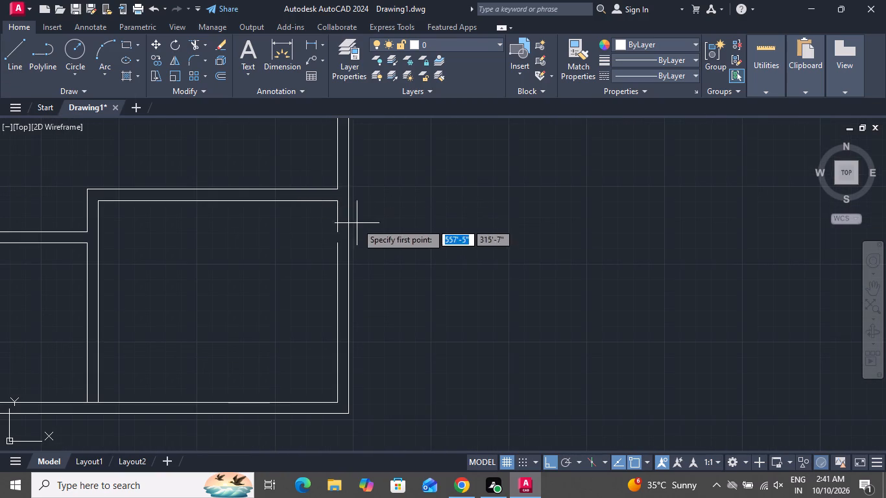
scroll(351, 243, "up", 2)
left_click(310, 213)
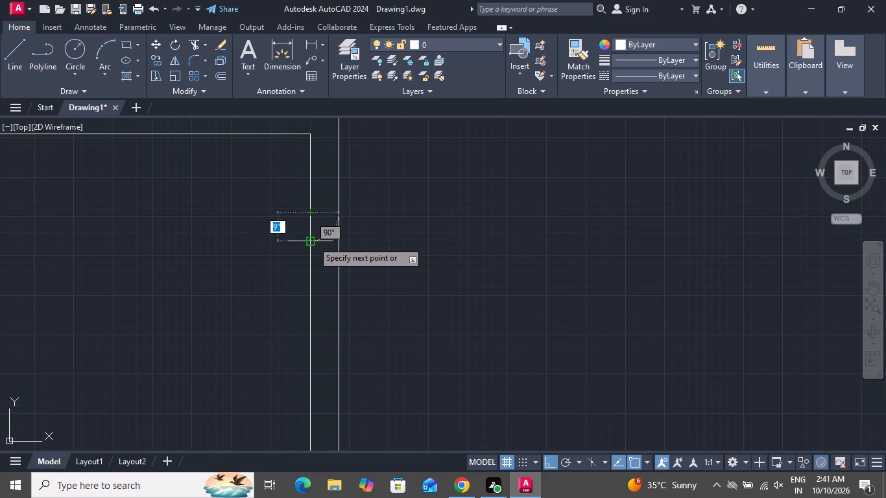
left_click(313, 241)
right_click(313, 241)
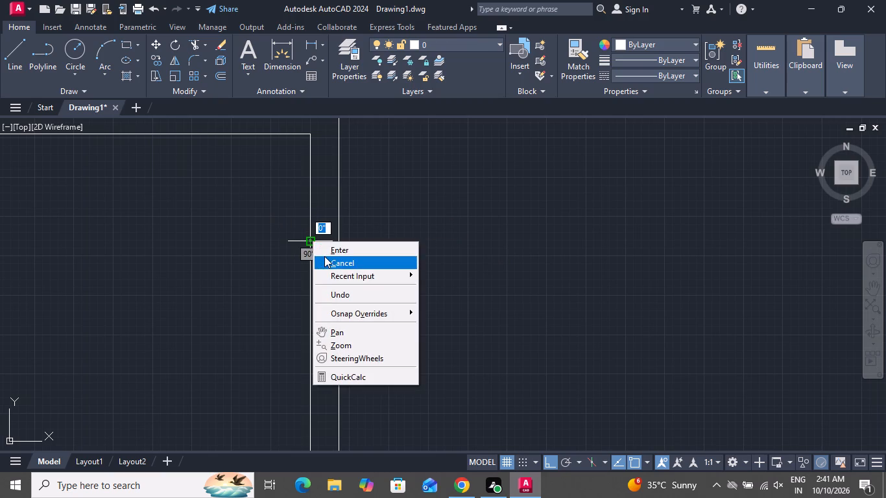
left_click(324, 256)
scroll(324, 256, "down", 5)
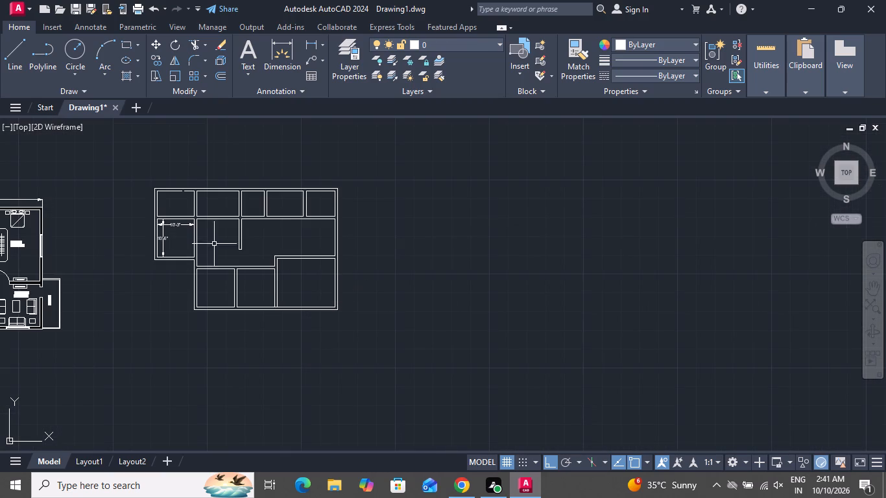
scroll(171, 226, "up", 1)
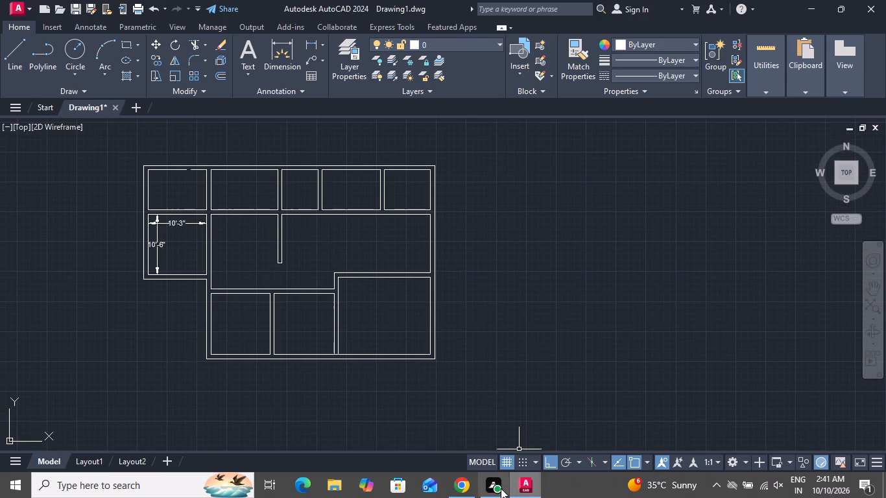